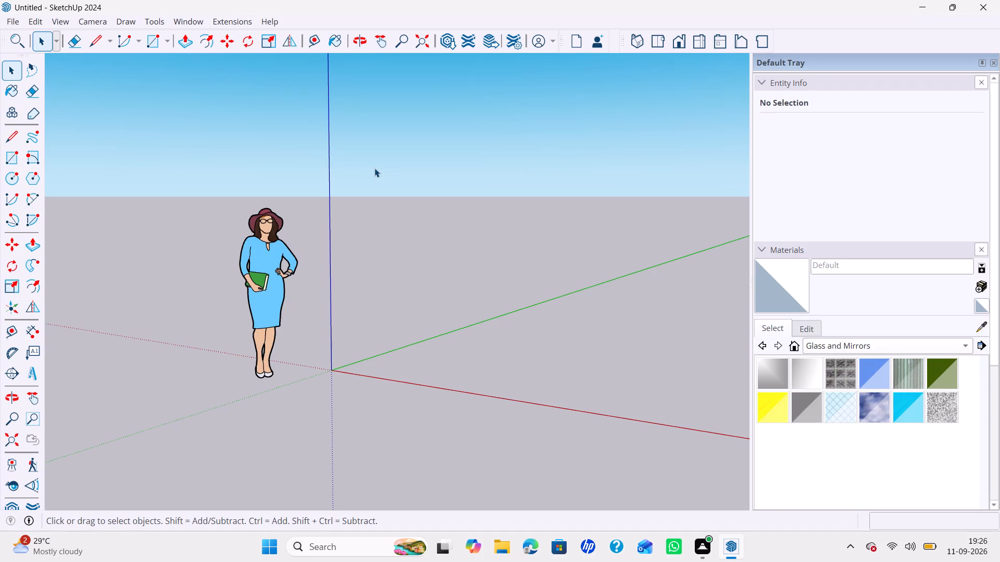
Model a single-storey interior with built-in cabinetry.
Delete the default standing human scale figure from the model.
click(291, 264)
key(Delete)
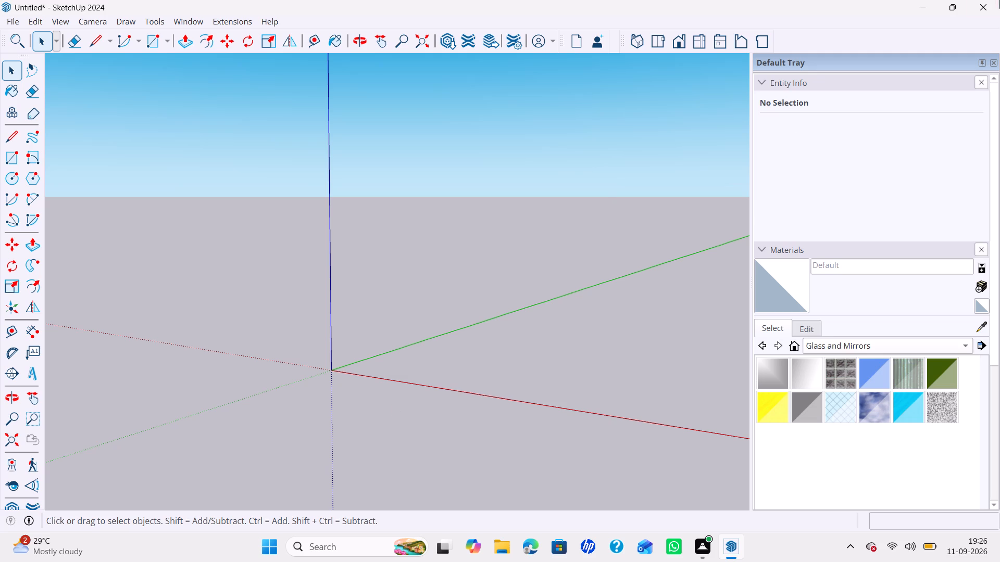
Draw a 10' line parallel to the red axis on the ground, starting near the green axis.
middle_drag(189, 405, 346, 423)
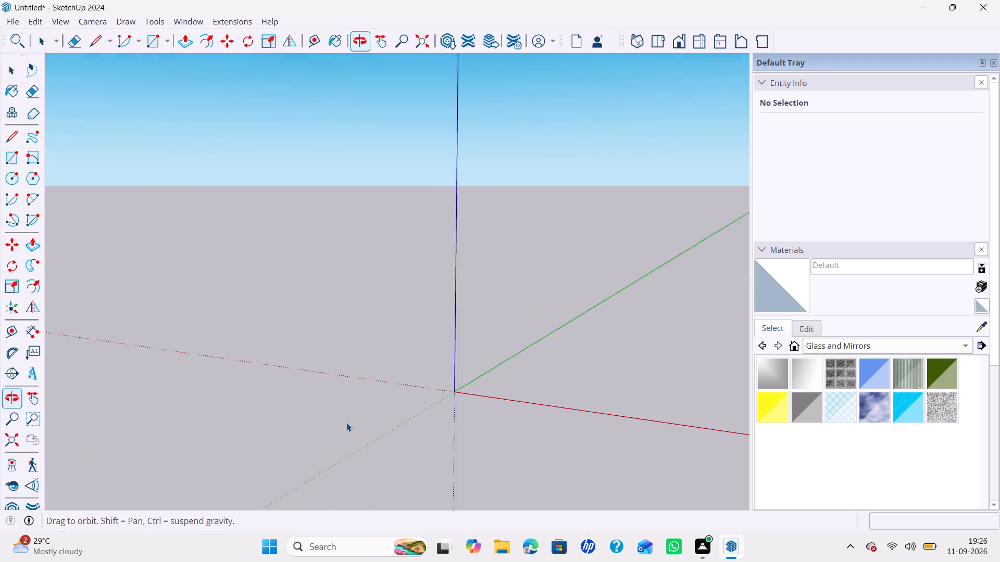
scroll(413, 398, down, 4)
scroll(417, 396, up, 1)
scroll(456, 374, down, 8)
scroll(468, 380, up, 1)
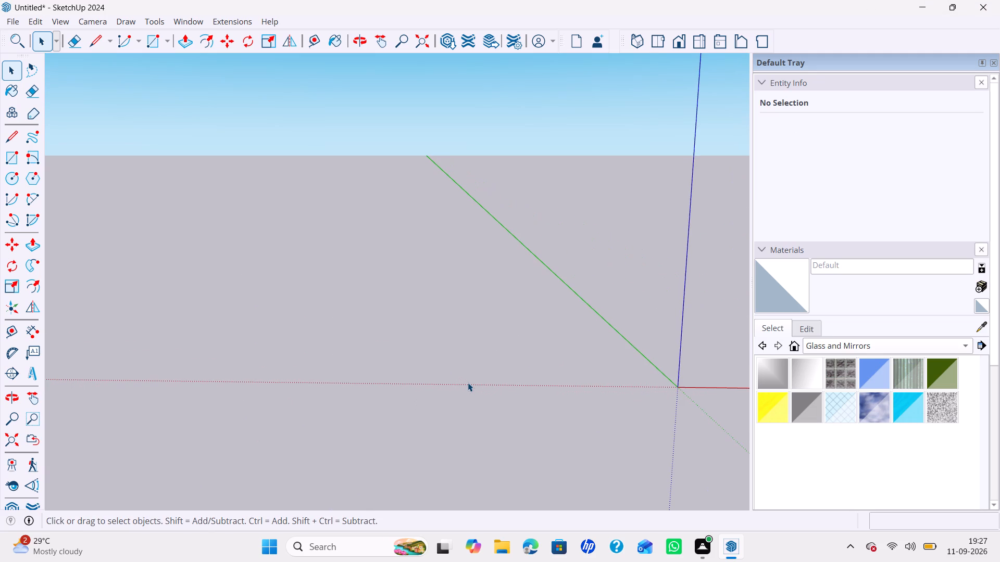
scroll(468, 382, up, 1)
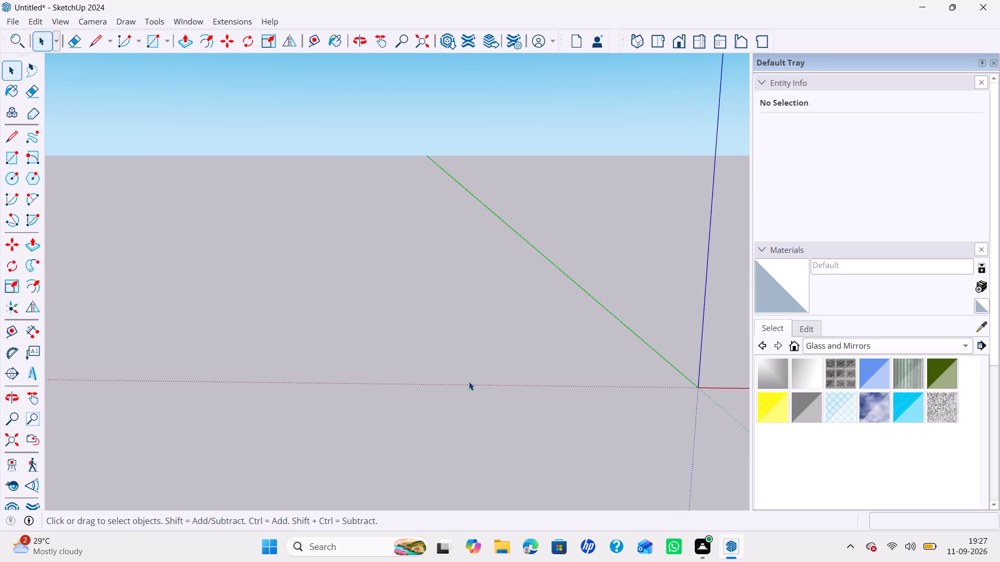
scroll(469, 381, up, 1)
scroll(471, 378, down, 13)
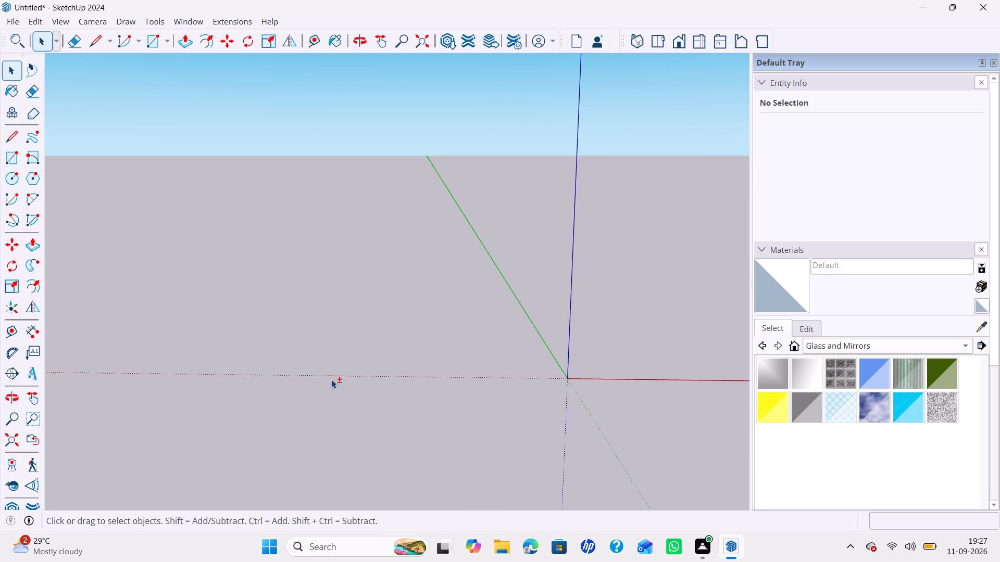
scroll(645, 364, up, 12)
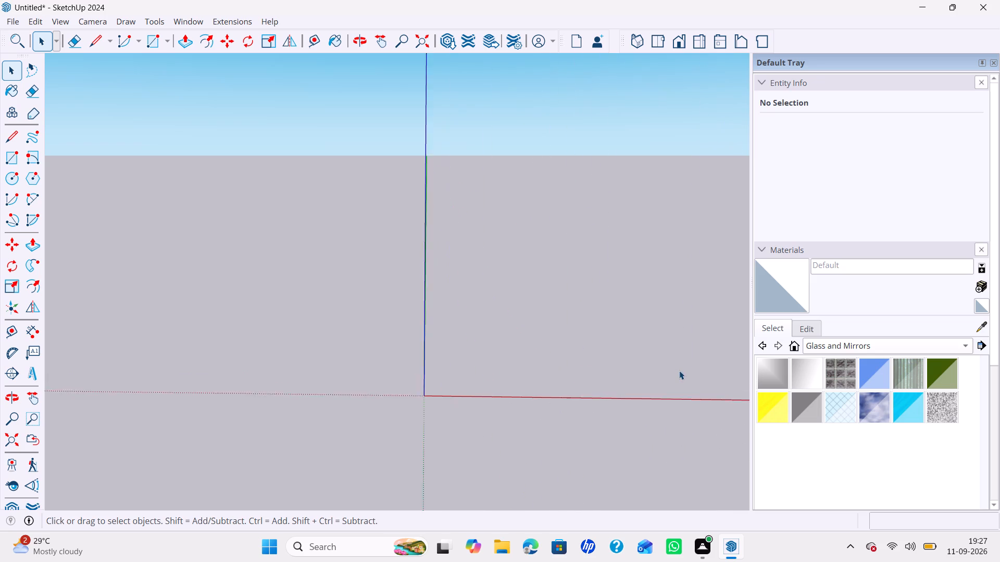
scroll(679, 371, up, 4)
key(l)
key(Return)
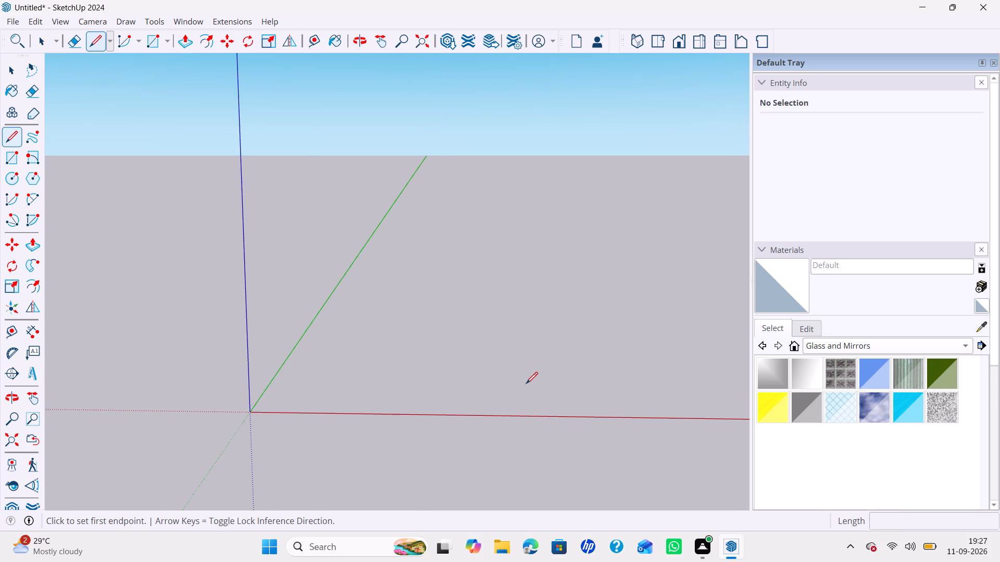
click(343, 308)
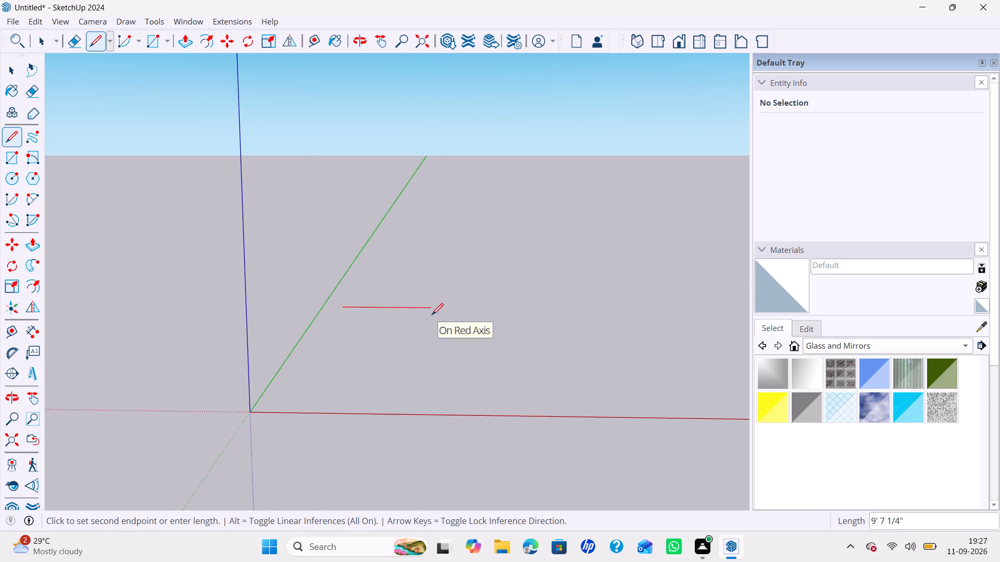
key(Right)
scroll(433, 315, up, 1)
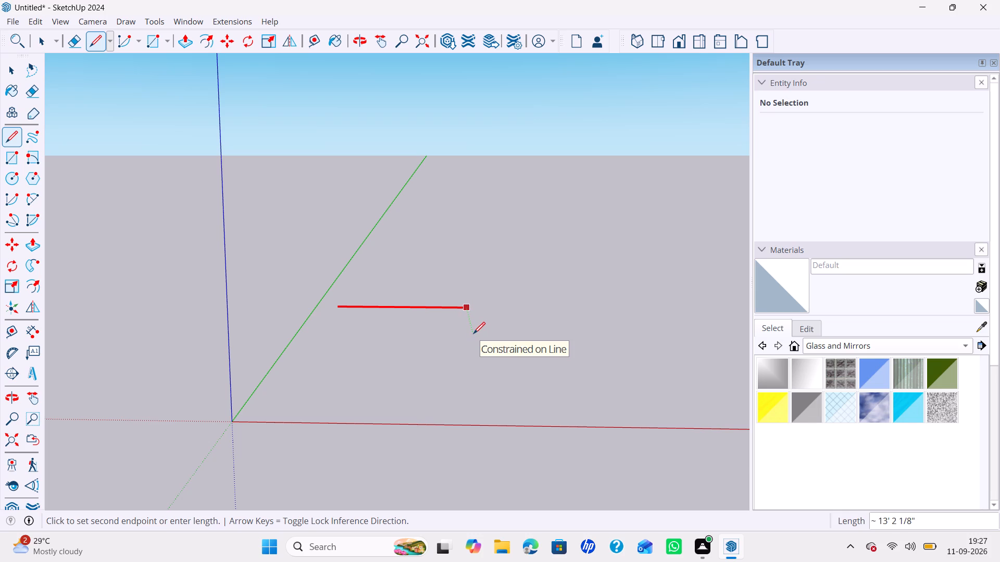
text(10)
key(apostrophe)
key(Return)
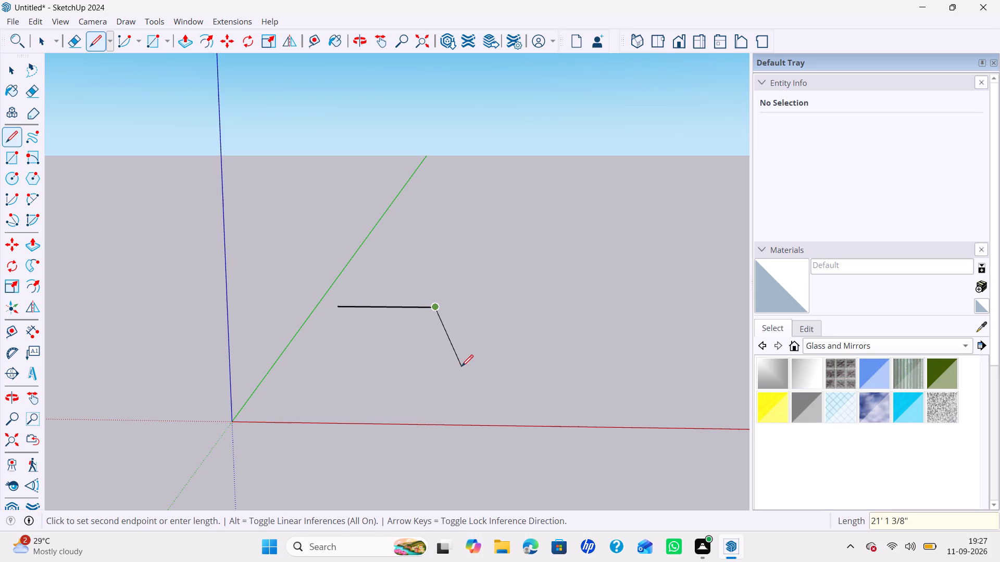
Complete the room rectangle with a 10'6" side along green, a 10' side along red and a closing edge.
key(Right)
key(Left)
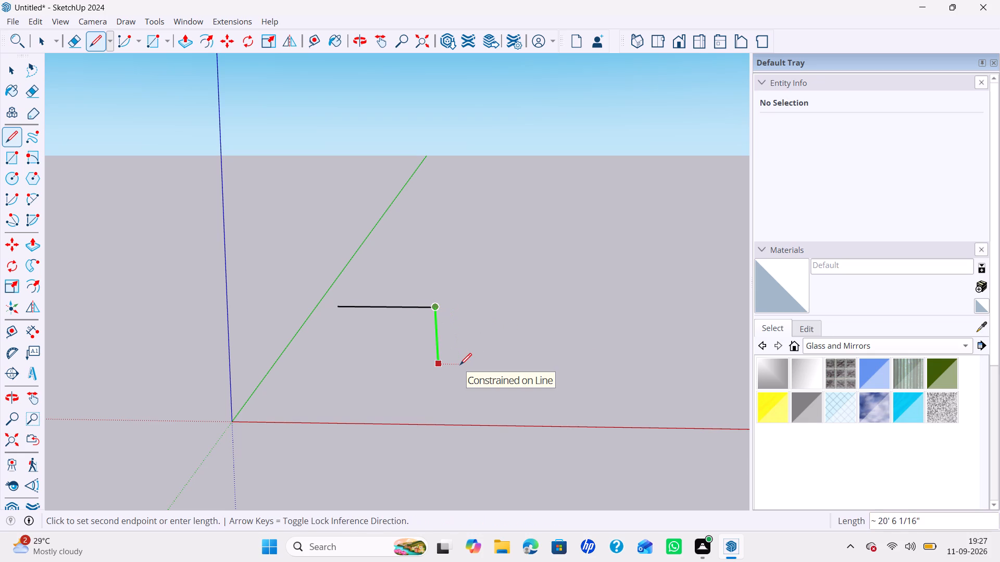
text(10'6")
key(Return)
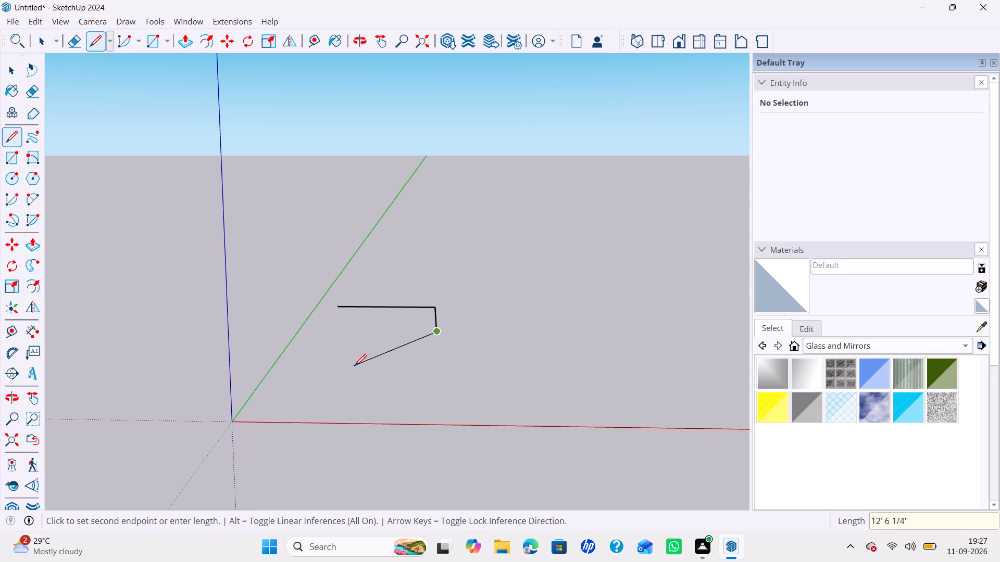
key(Left)
key(Right)
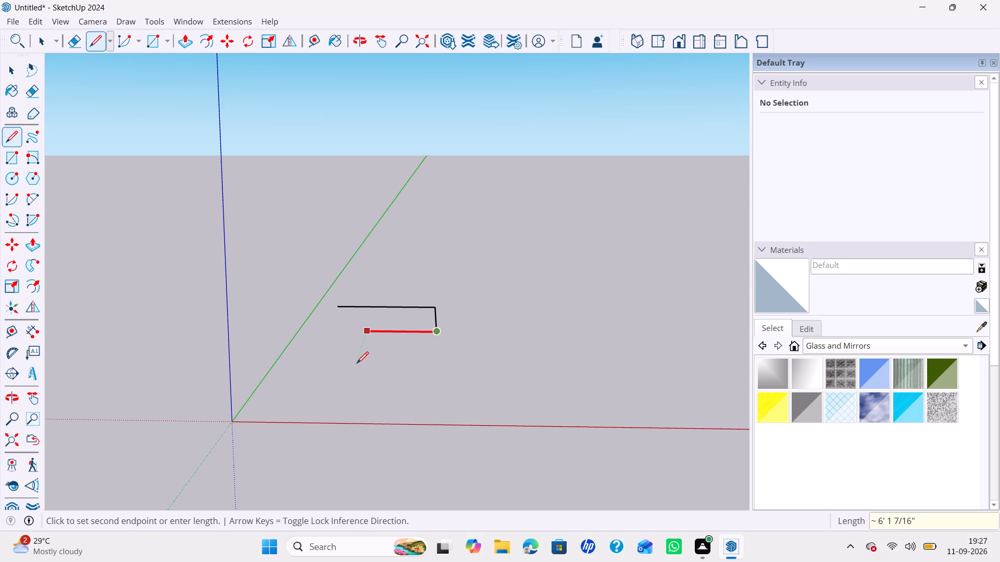
text(10')
key(Return)
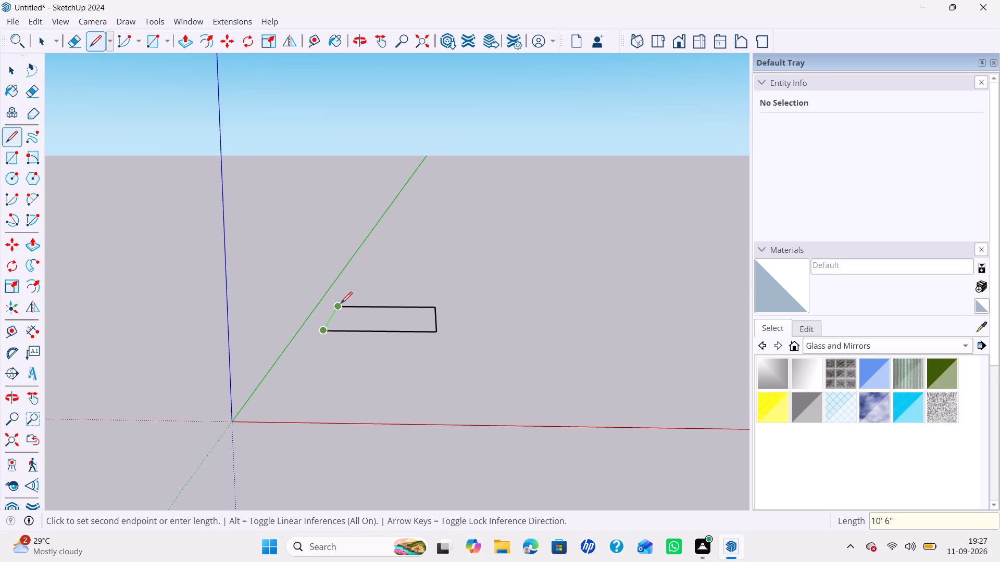
click(340, 308)
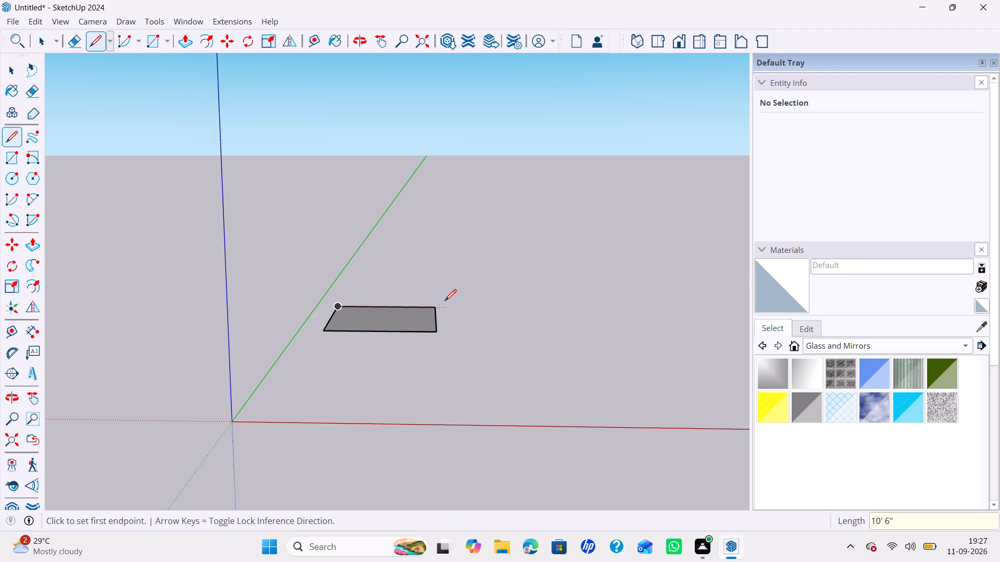
Draw a 5" wide wall strip along the outer side of the rectangle's 10'6" edge farthest from the green axis.
click(433, 312)
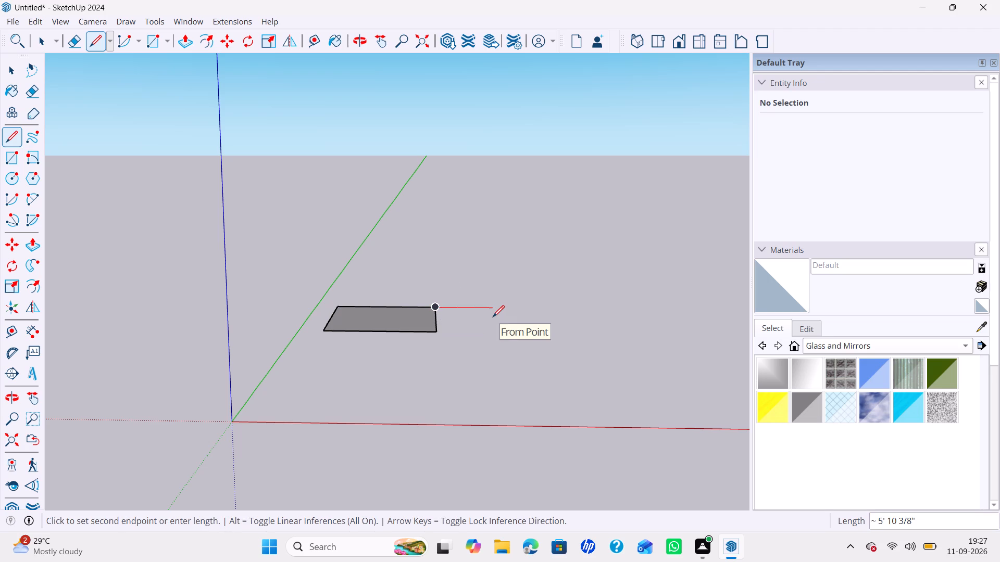
text(5")
key(Return)
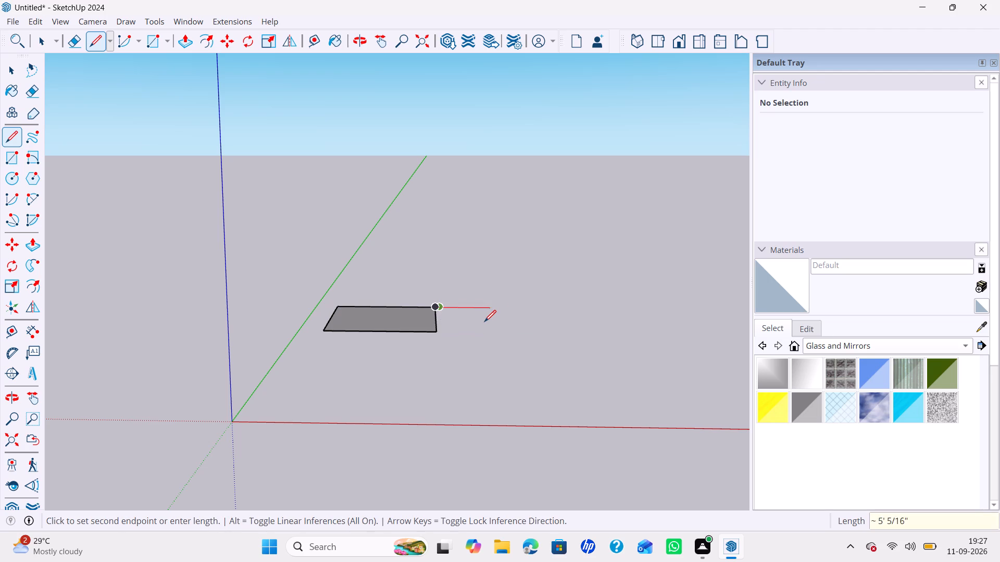
key(Left)
click(432, 333)
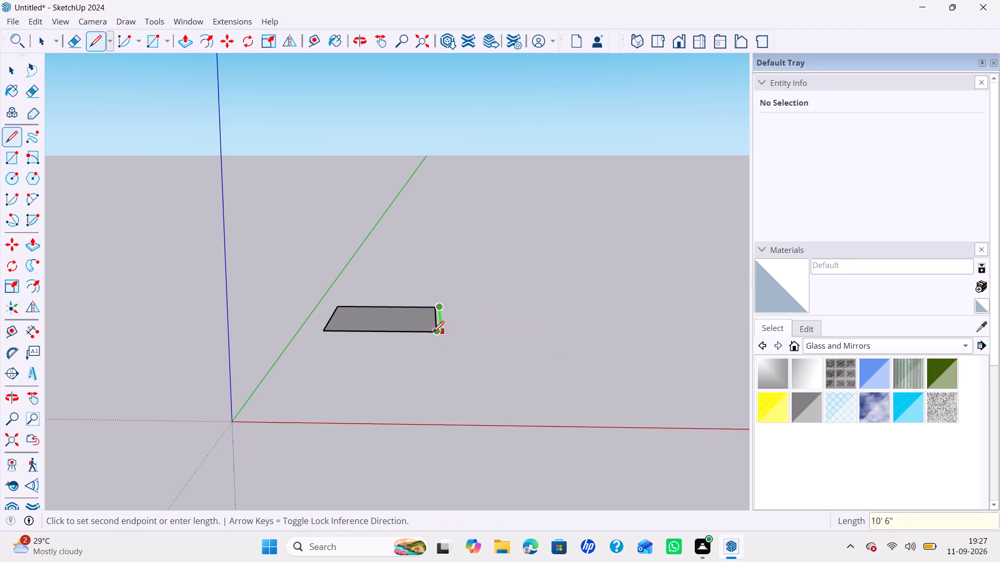
scroll(435, 328, up, 5)
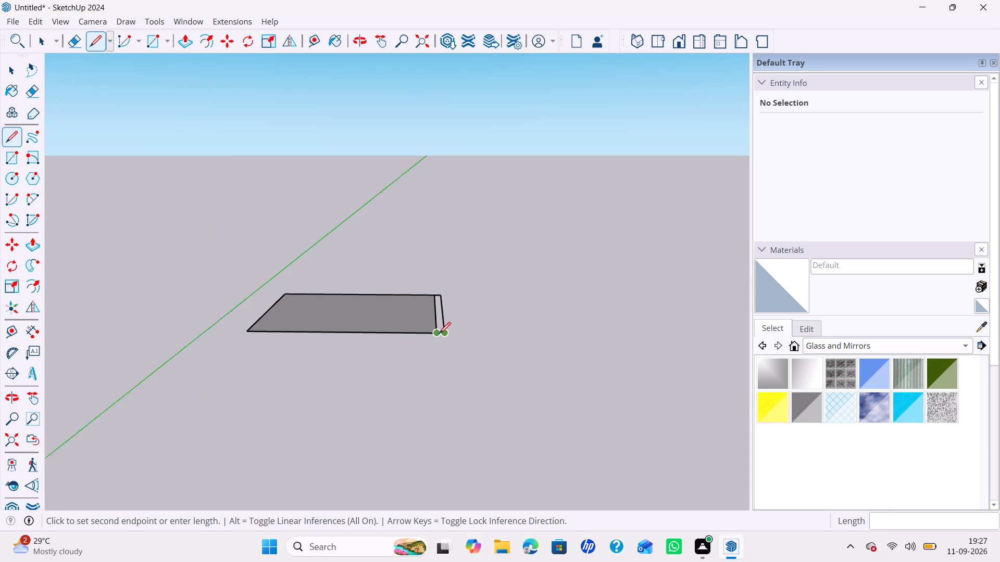
scroll(439, 334, up, 1)
click(439, 333)
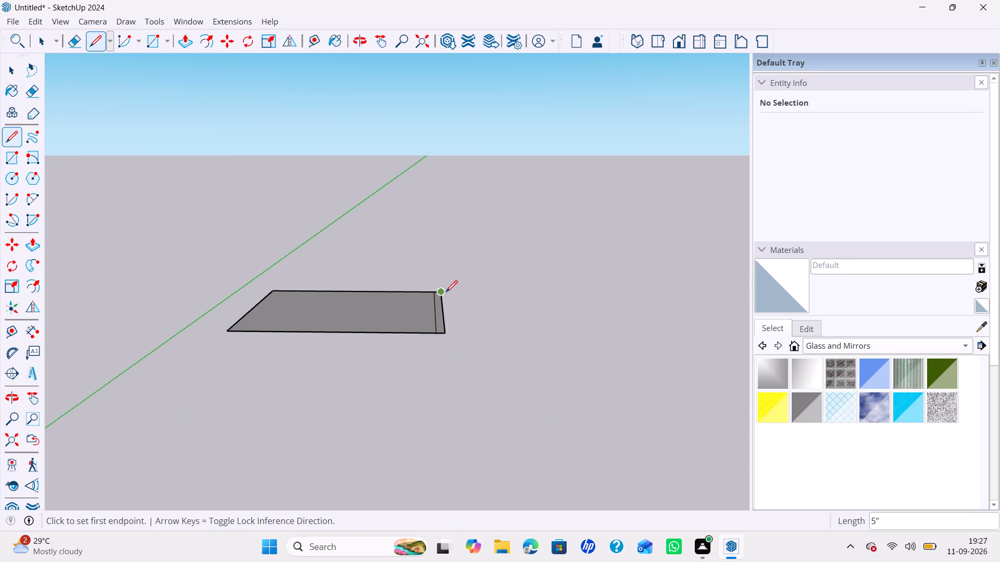
From the wall strip's outer back corner, draw a 9'6" line along red and a 15' line forward along green.
click(445, 292)
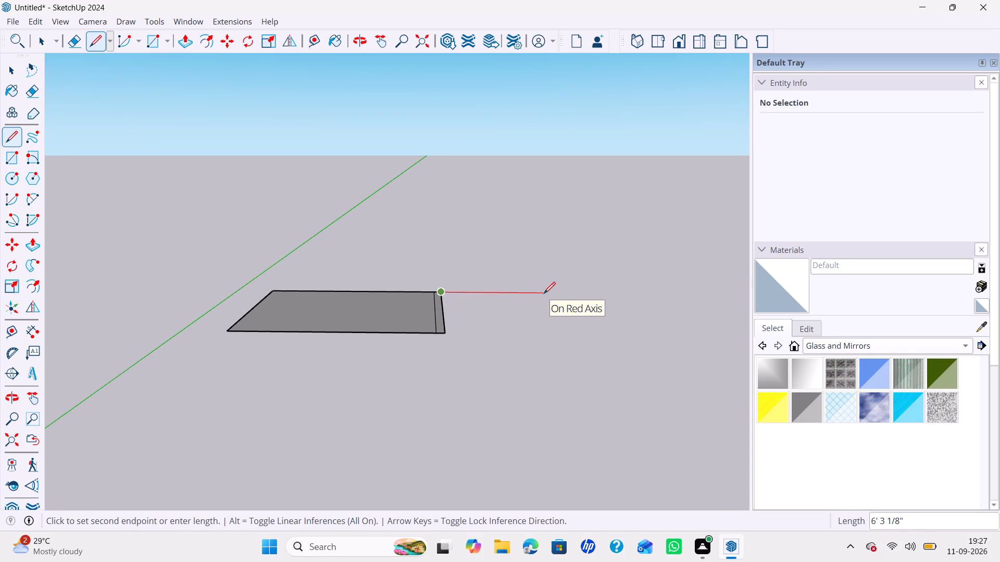
text(9')
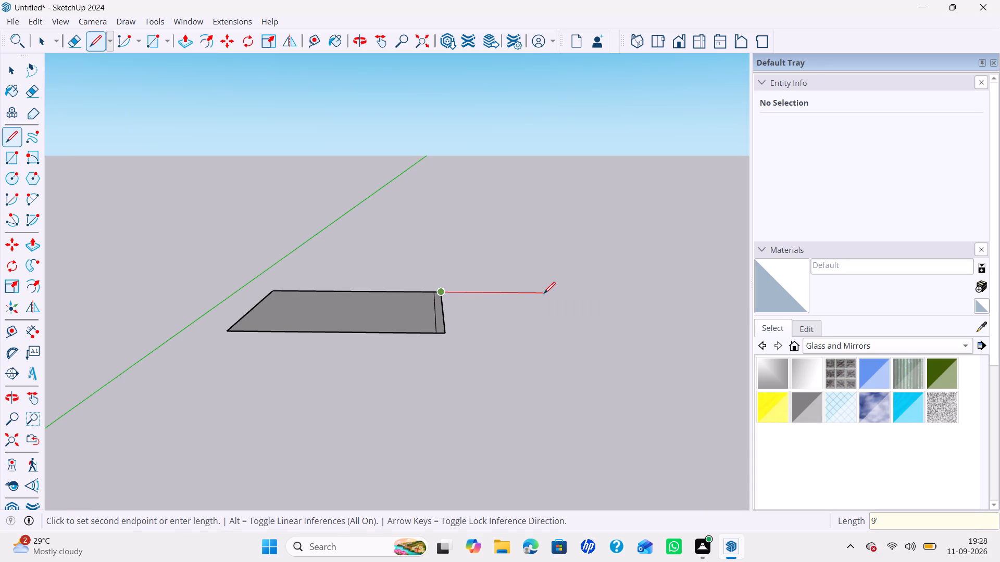
text(6")
key(Return)
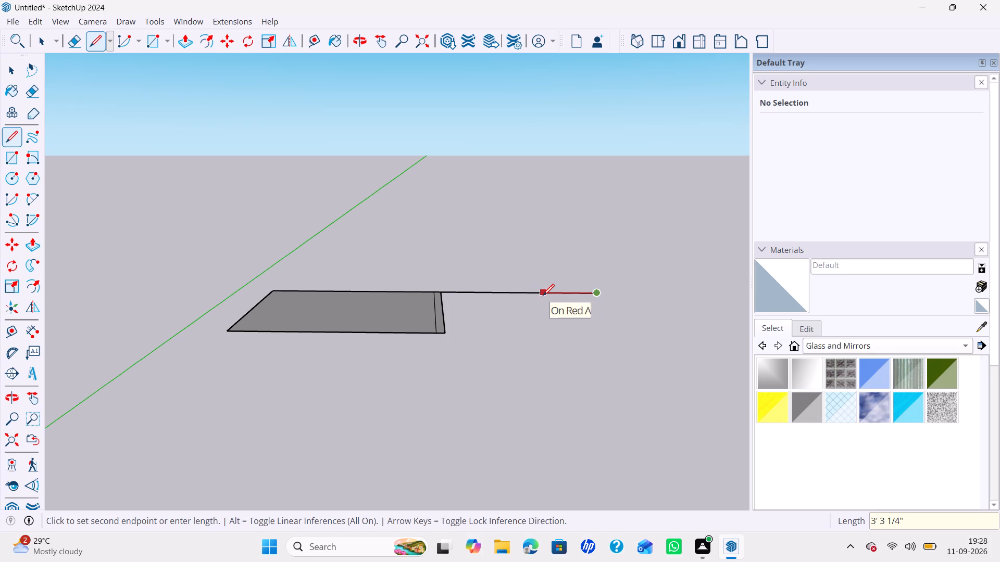
key(Left)
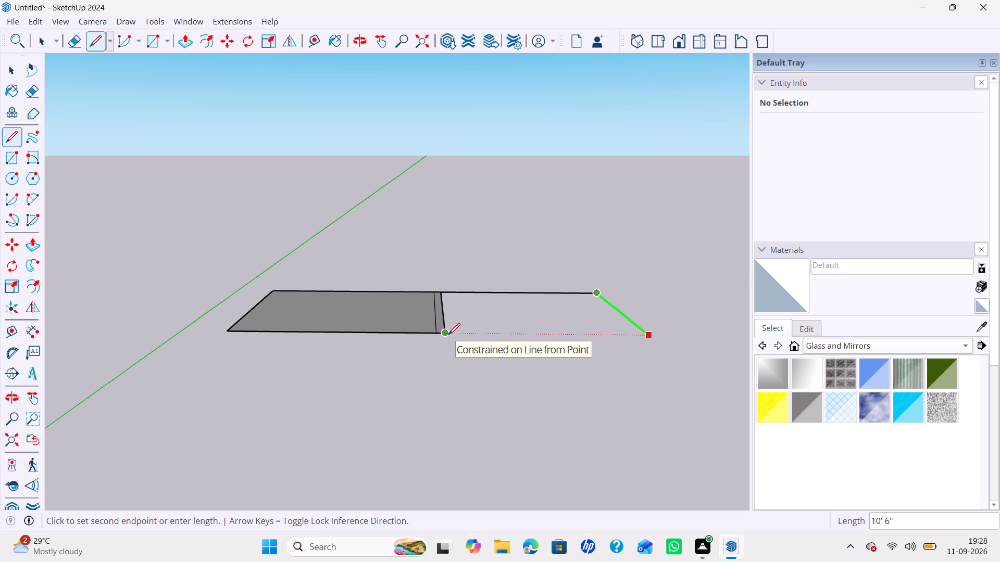
key(1)
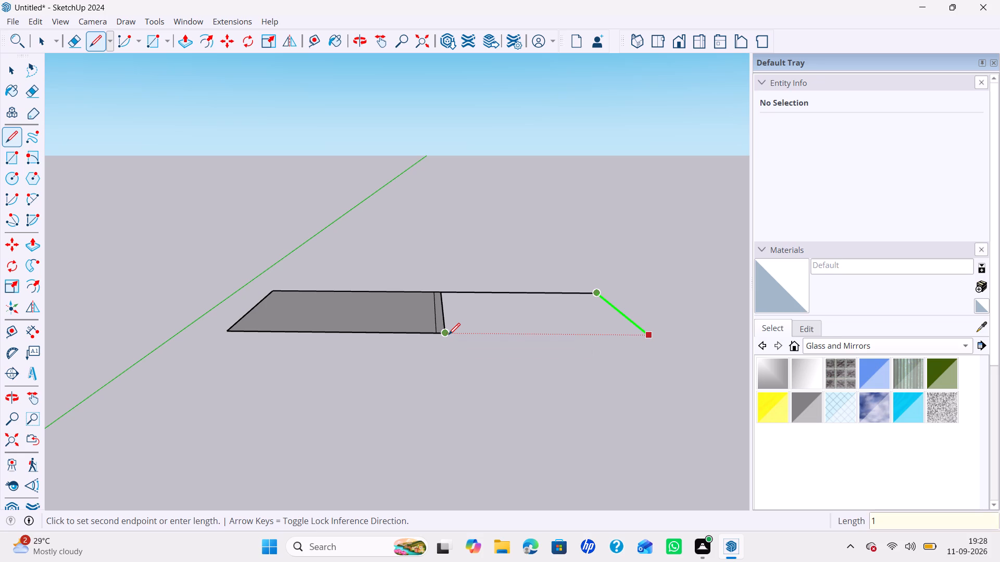
text(5')
key(Return)
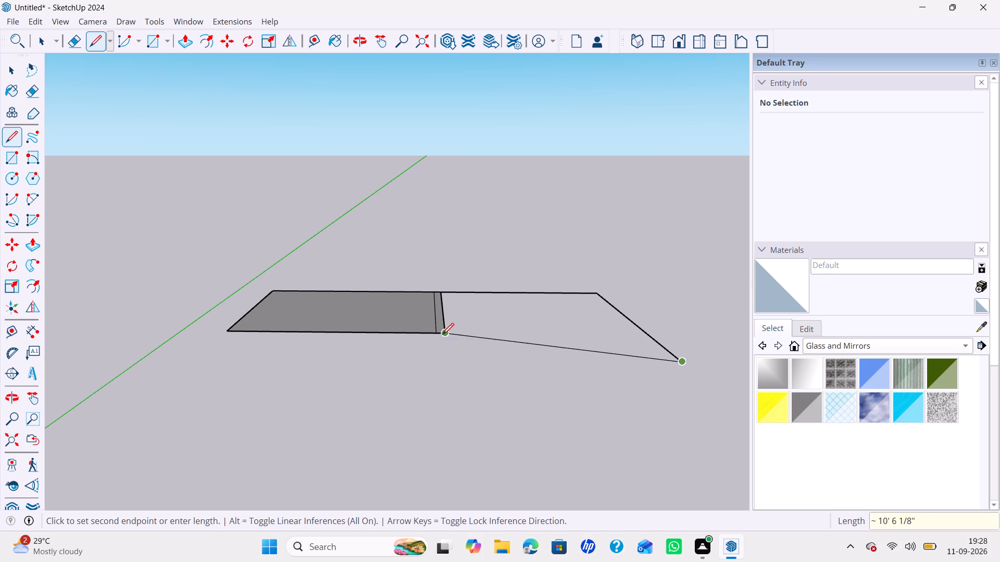
scroll(449, 368, down, 3)
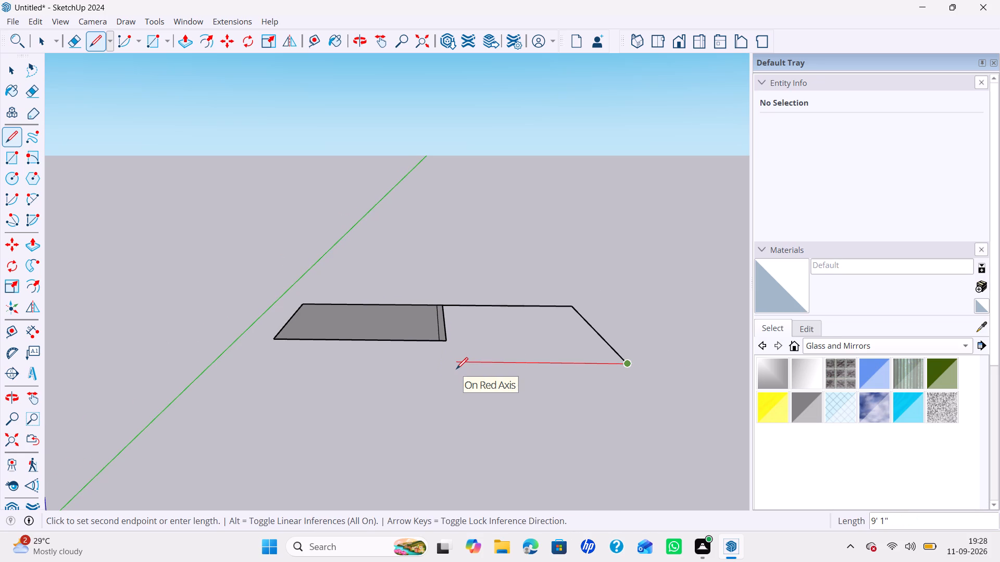
key(space)
Draw a closed 5" wide wall strip along the outer side of the 15' line.
scroll(528, 351, down, 3)
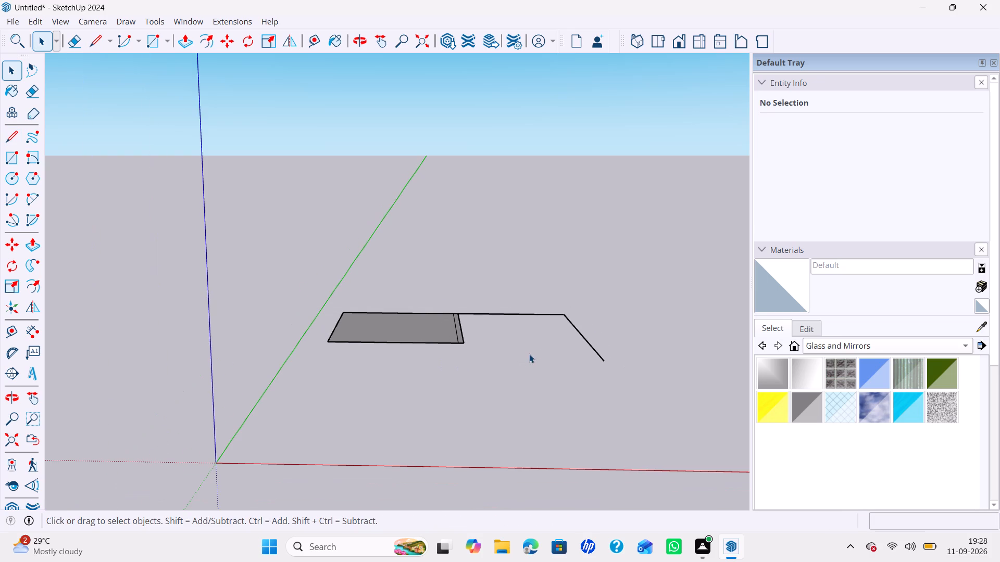
scroll(541, 333, down, 4)
middle_drag(543, 336, 416, 330)
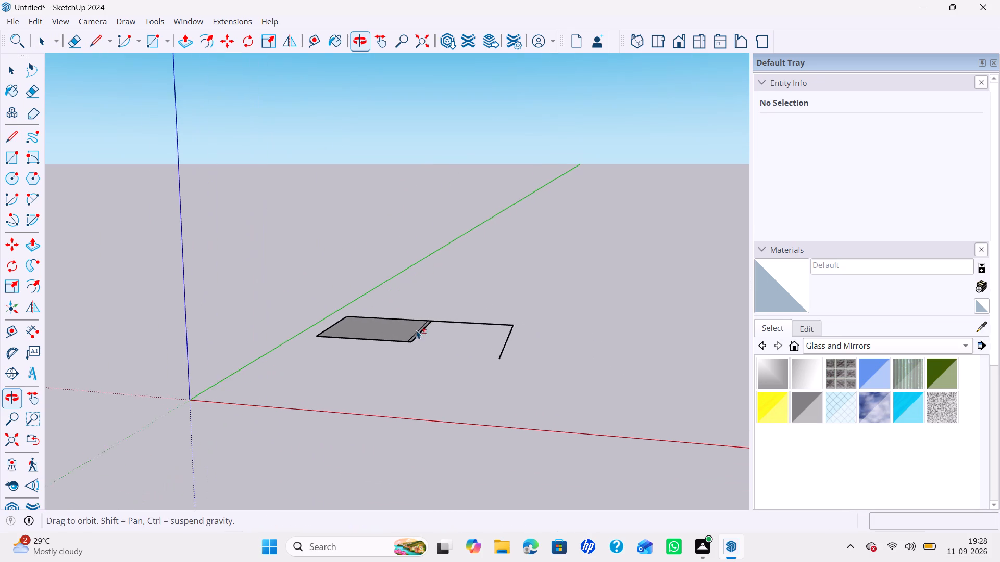
middle_drag(416, 330, 420, 330)
scroll(485, 354, up, 1)
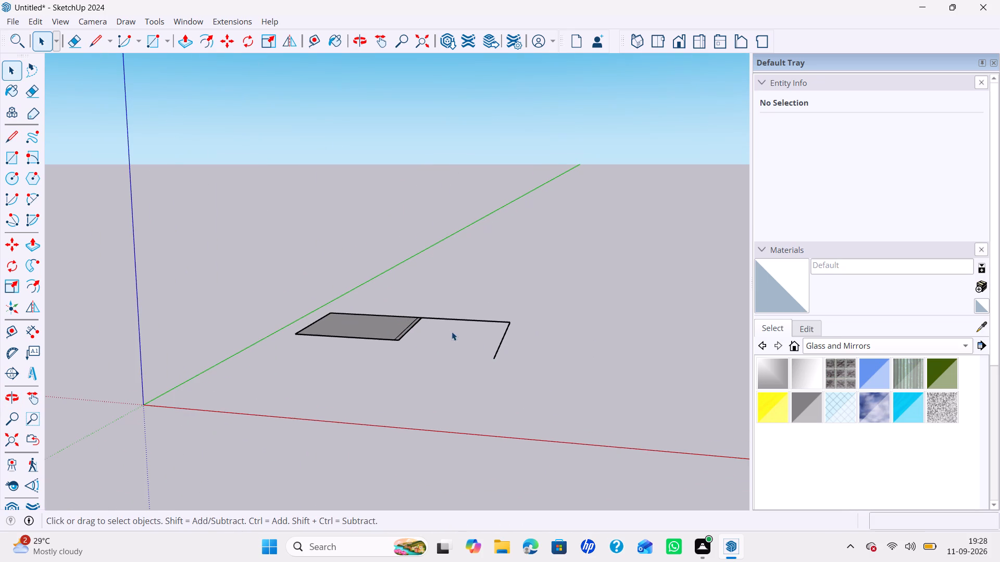
middle_drag(463, 353, 572, 433)
scroll(506, 299, up, 2)
key(o)
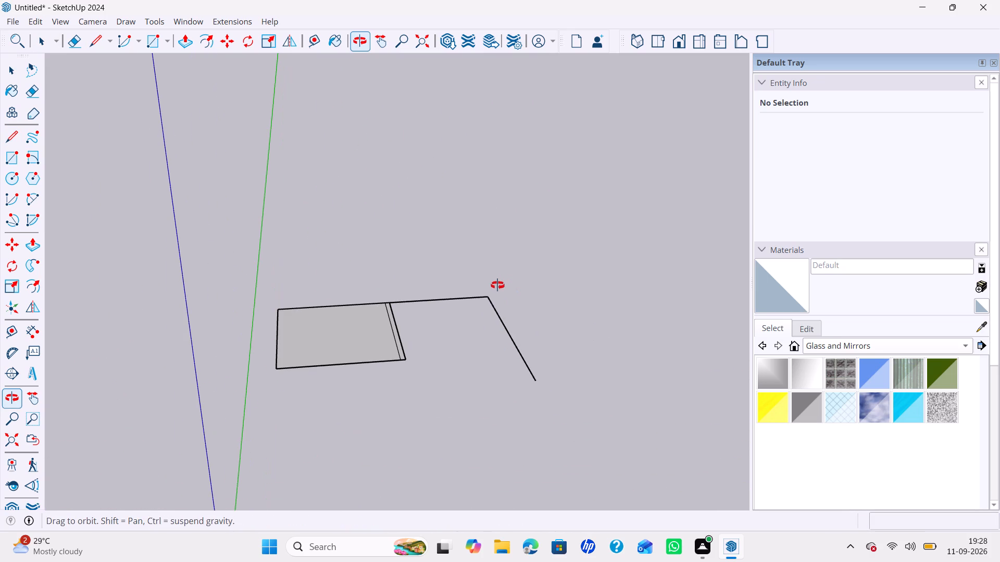
key(l)
click(491, 296)
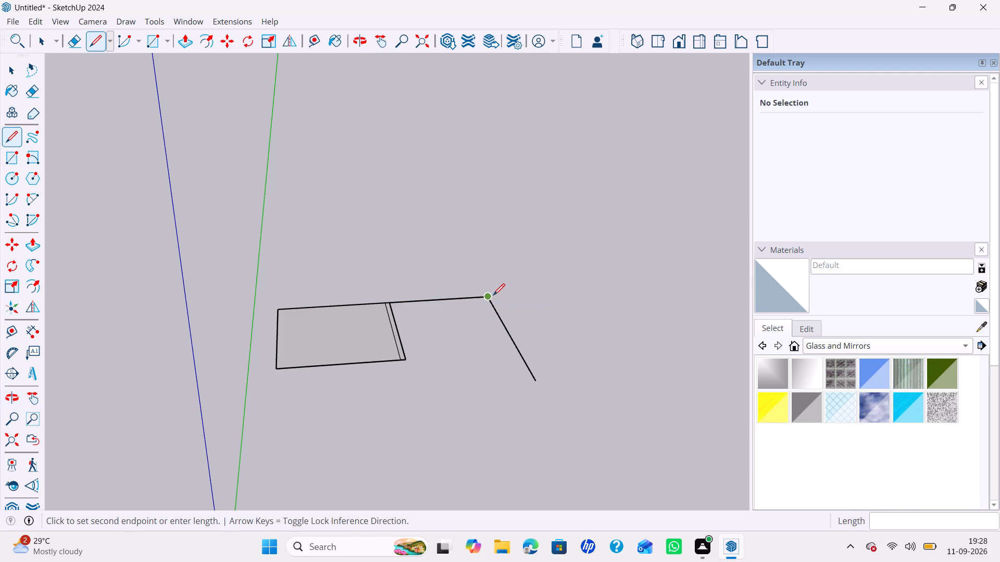
text(5")
key(Return)
key(Left)
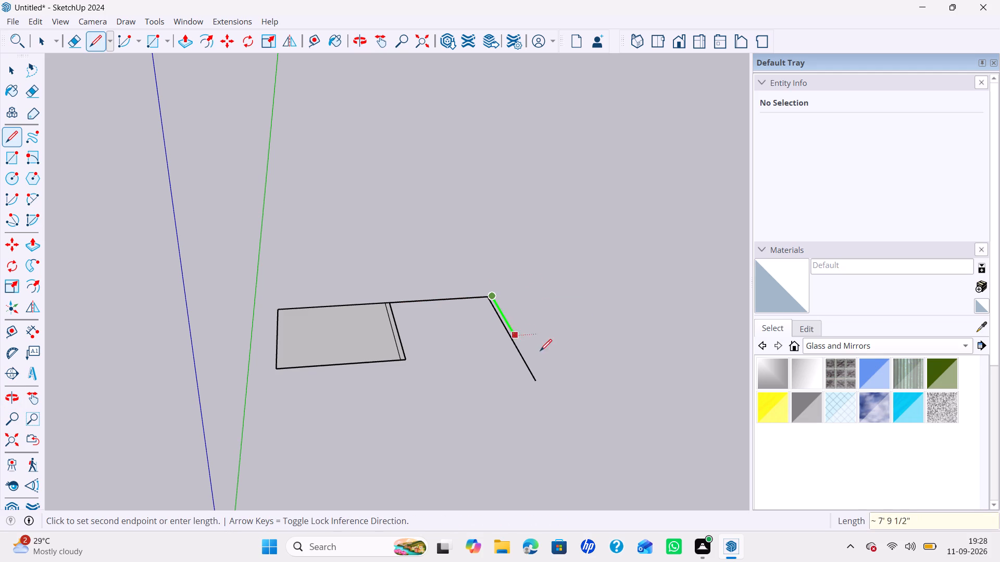
click(536, 378)
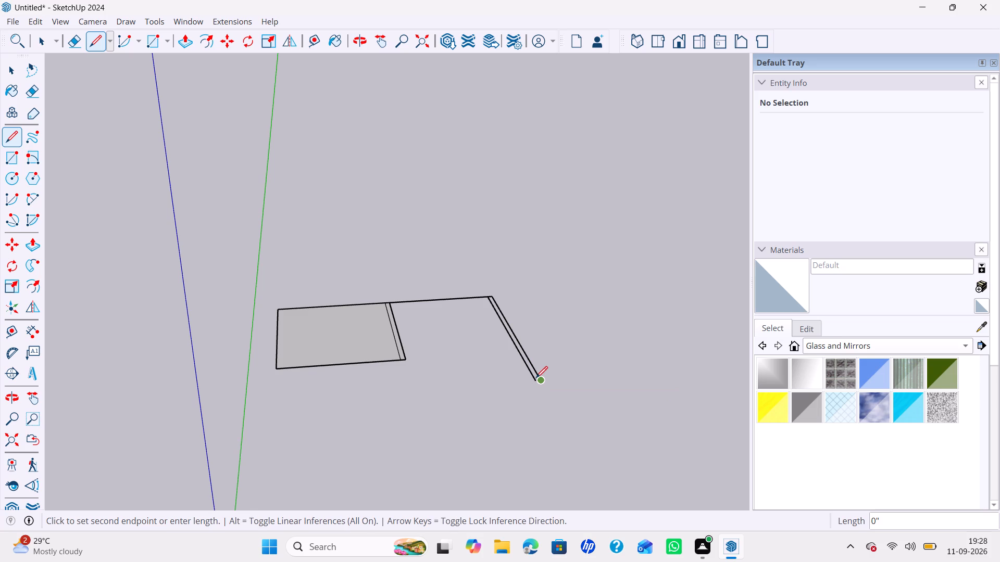
scroll(533, 380, up, 3)
click(533, 380)
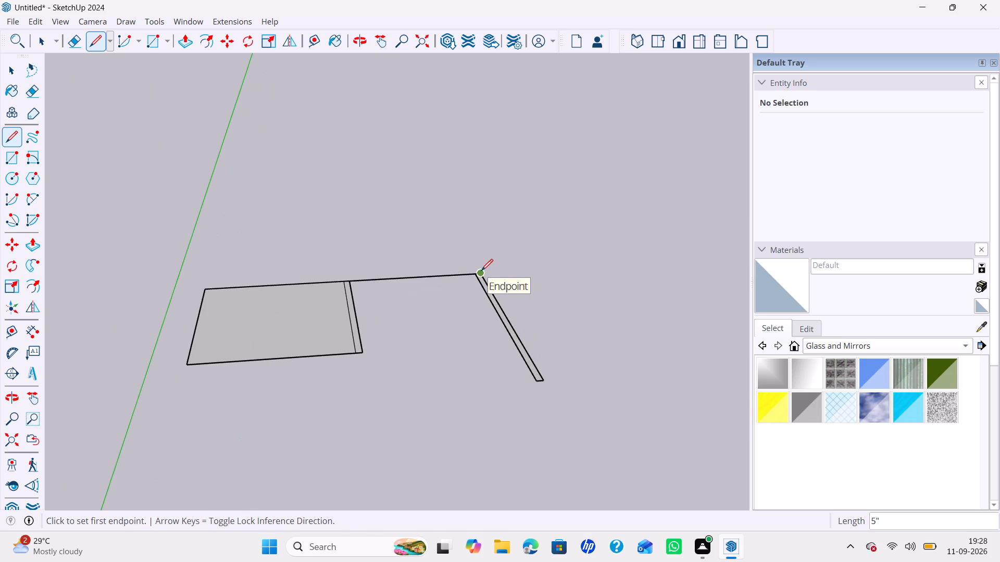
From the 15' wall strip's outer back corner, draw a closed room with 15' sides along red and green, ending at the strip's front corner.
click(481, 271)
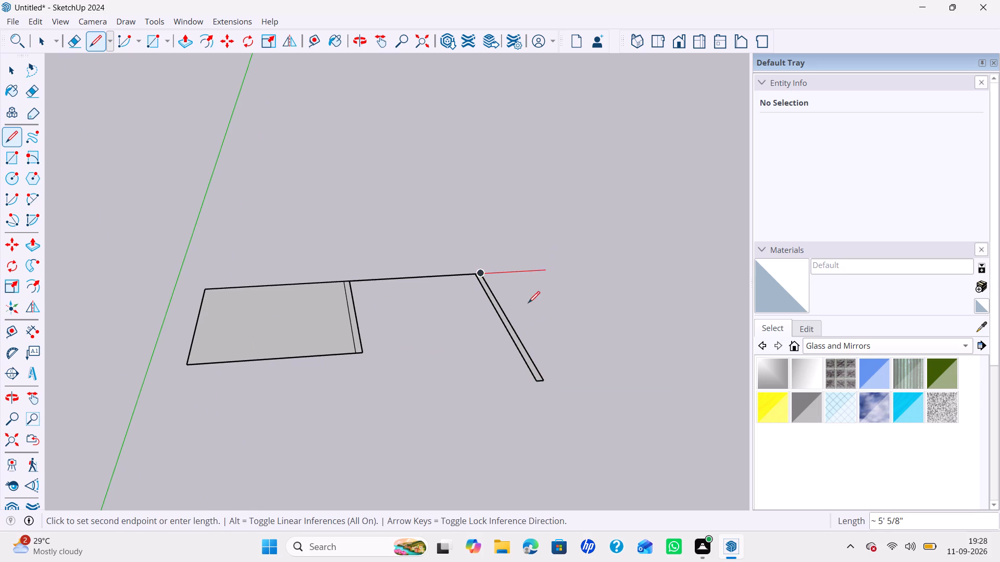
middle_drag(528, 304, 497, 425)
scroll(497, 426, up, 1)
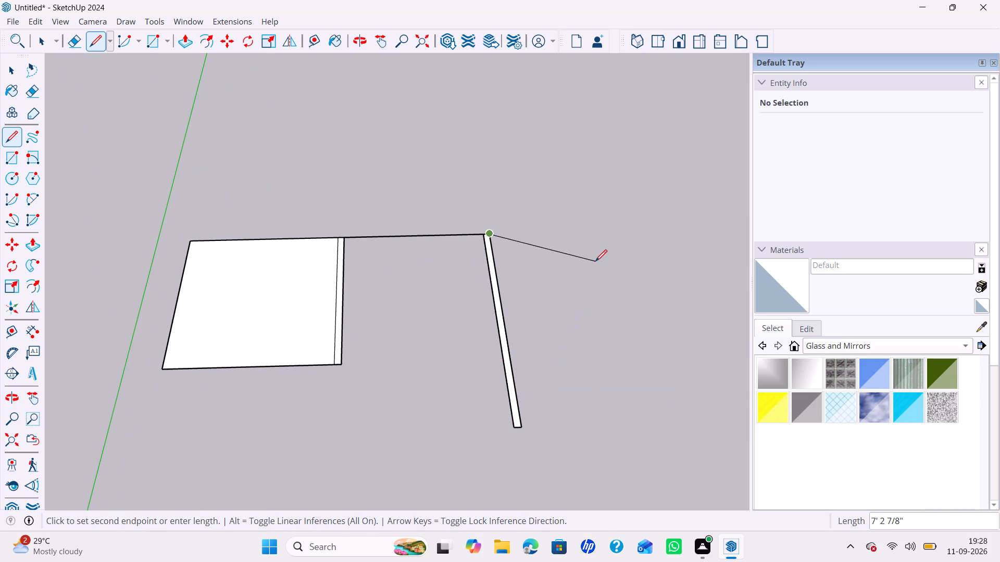
key(Left)
key(Right)
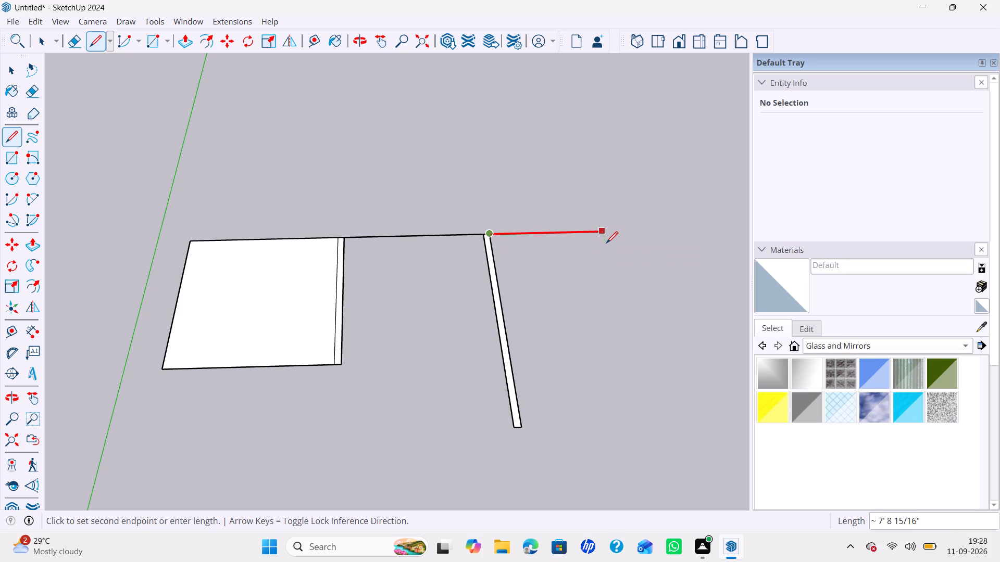
text(15')
key(Return)
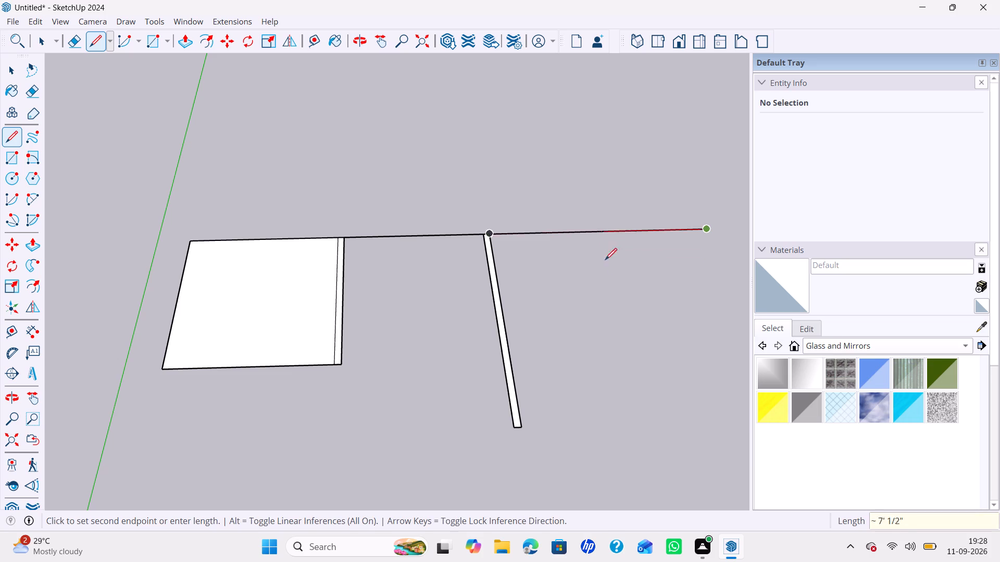
key(Left)
text(15)
key(apostrophe)
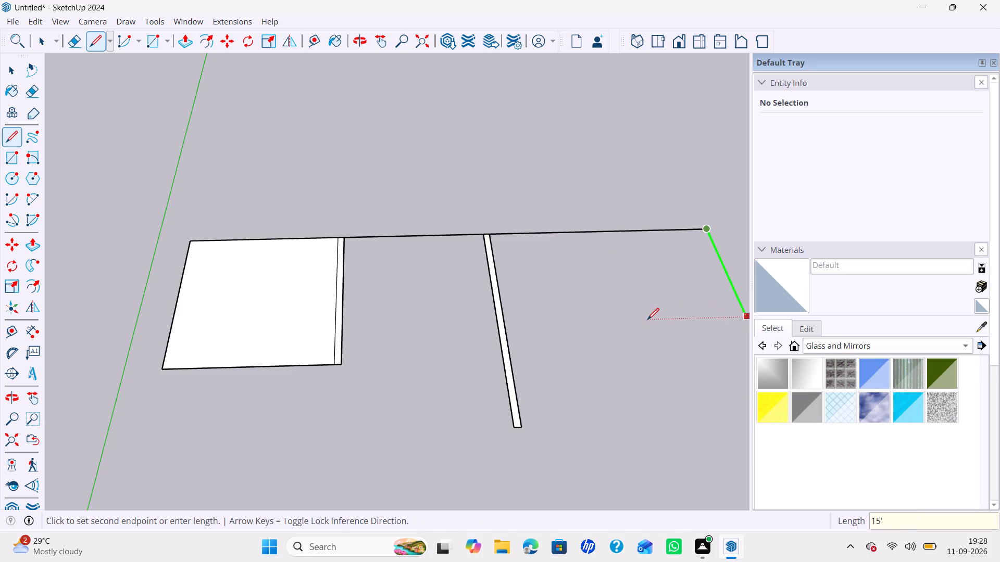
key(Return)
scroll(640, 355, down, 2)
scroll(594, 428, down, 1)
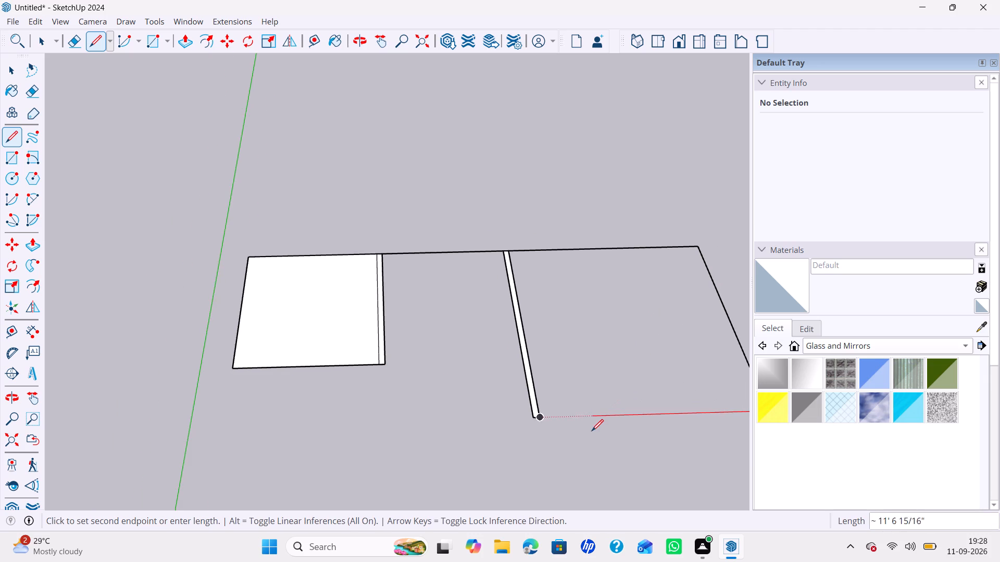
click(543, 417)
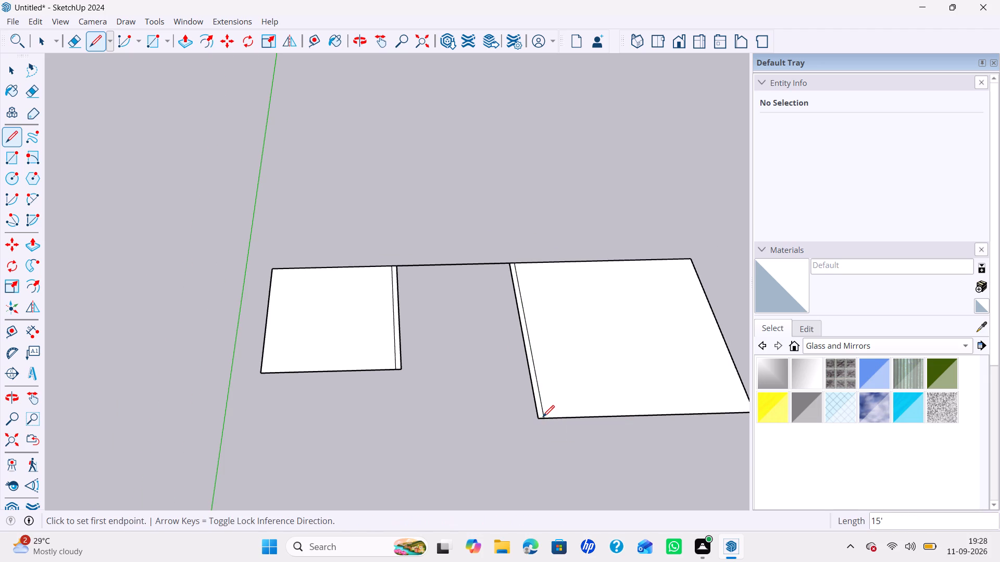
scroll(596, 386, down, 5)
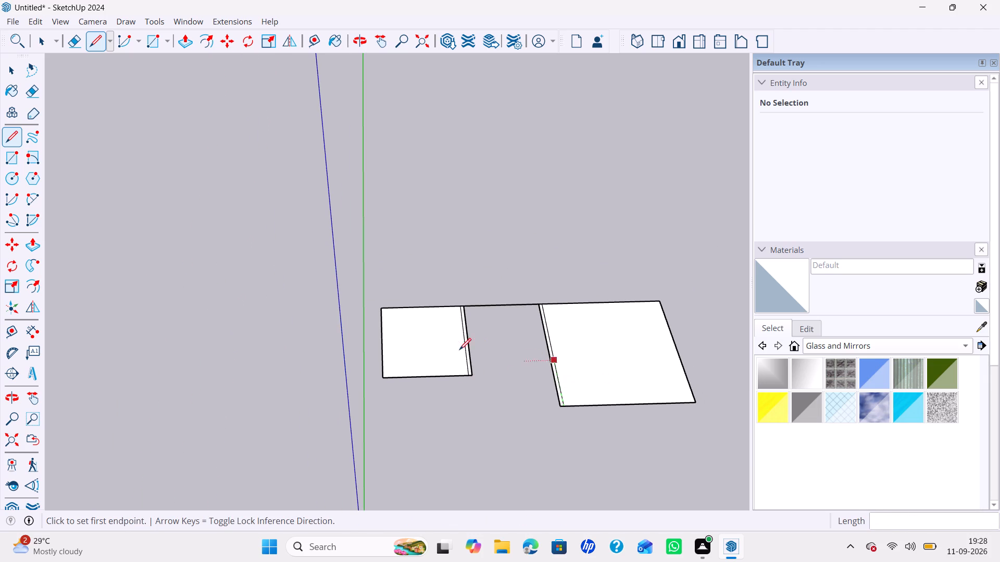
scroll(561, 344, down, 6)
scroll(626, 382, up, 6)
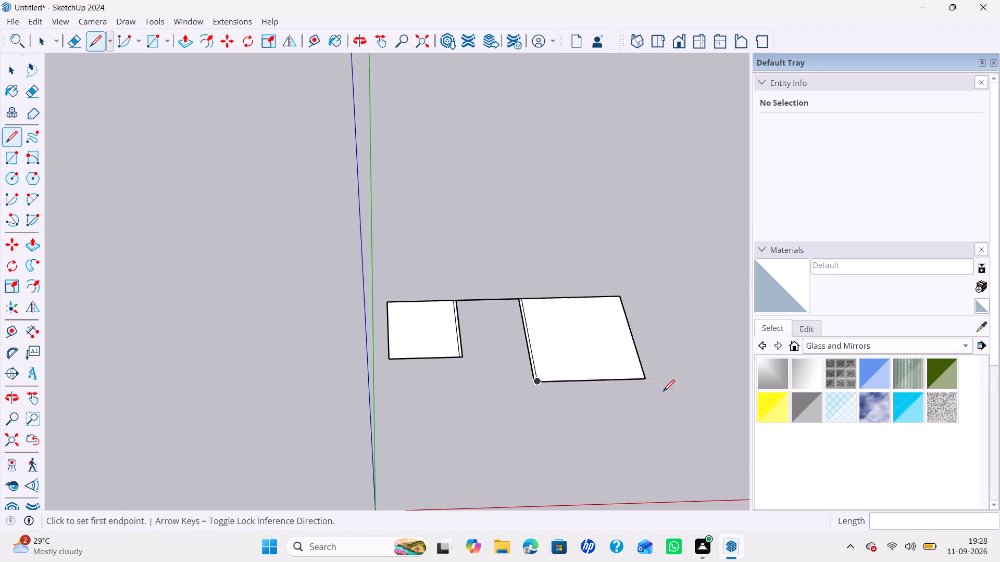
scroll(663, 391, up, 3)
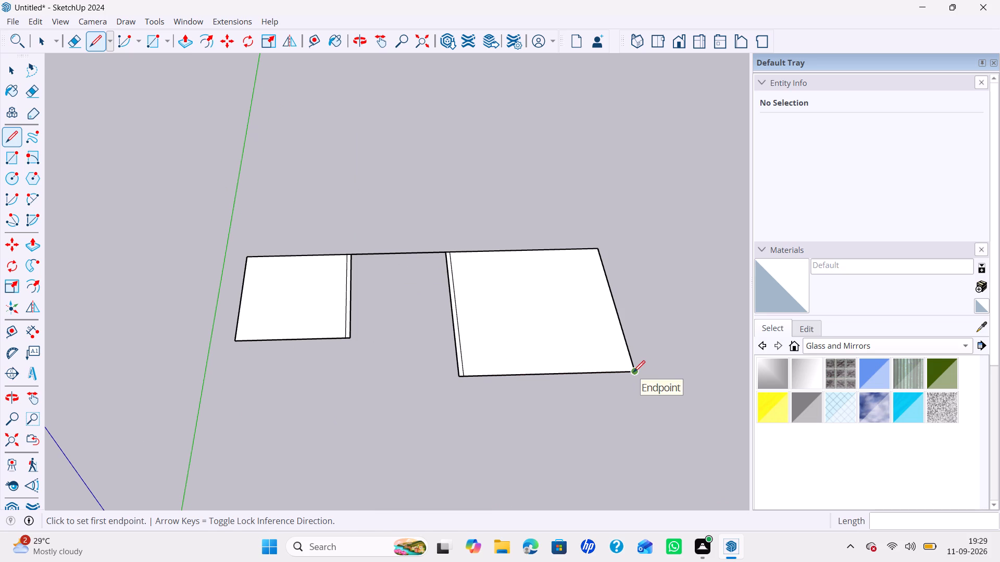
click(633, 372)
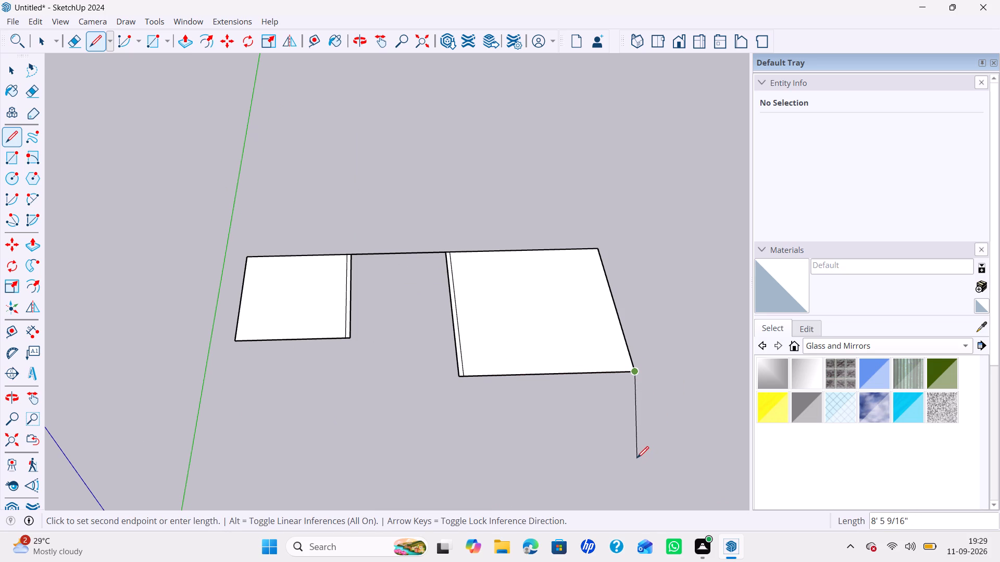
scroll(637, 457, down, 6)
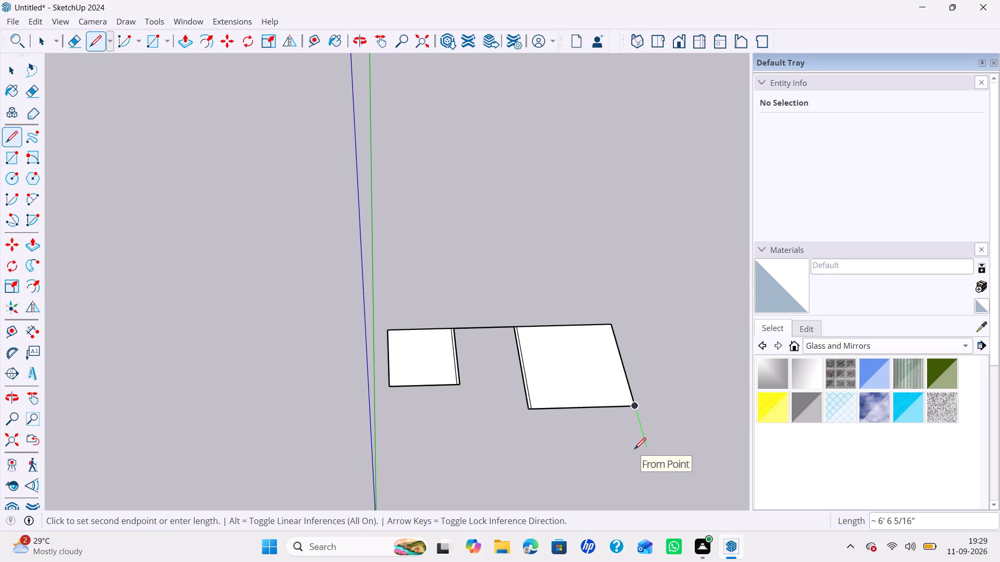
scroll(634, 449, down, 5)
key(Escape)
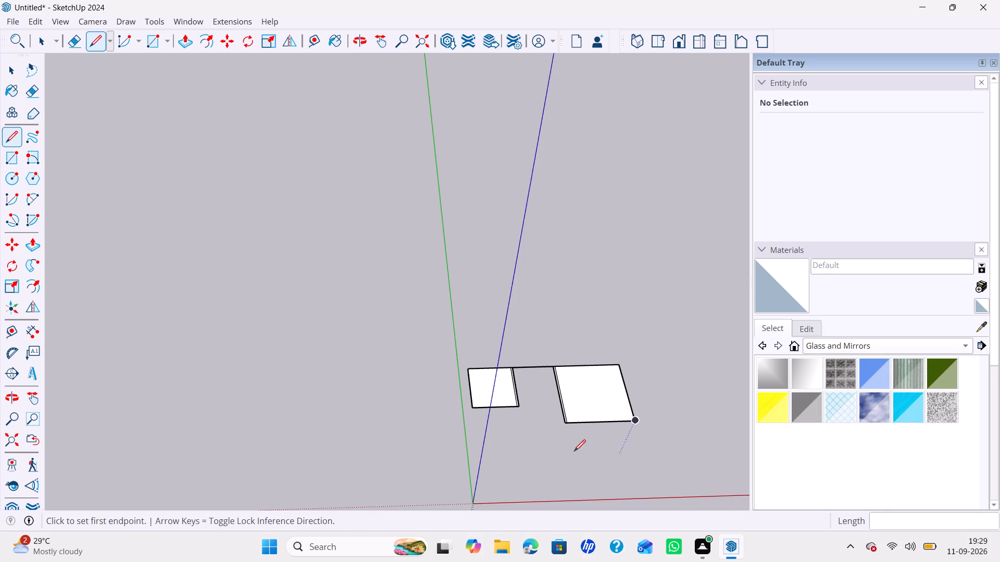
Draw a small room in front of the first room, from its corner nearest the green axis, 4' along green and 5' along red.
click(474, 405)
scroll(493, 447, up, 8)
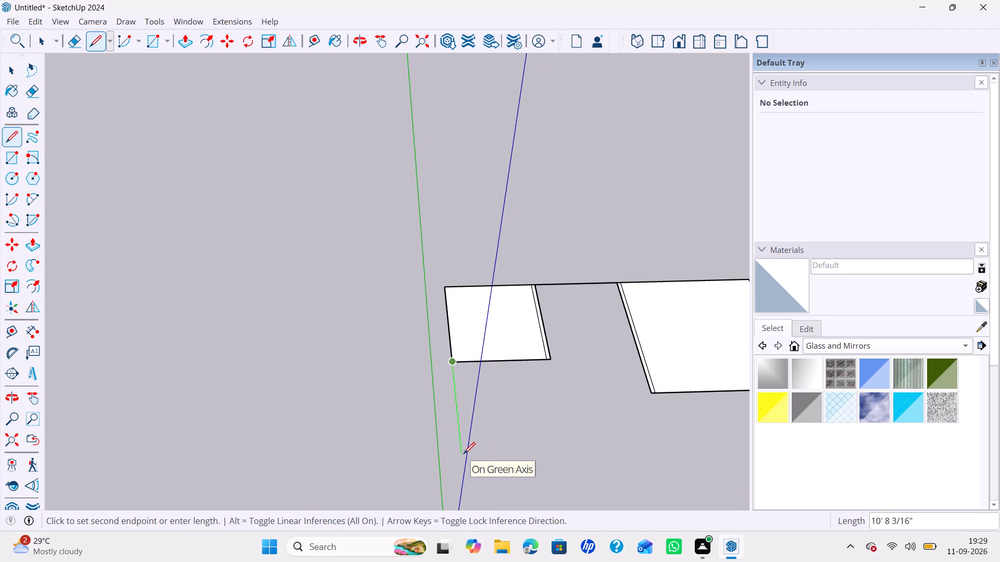
text(4')
key(Return)
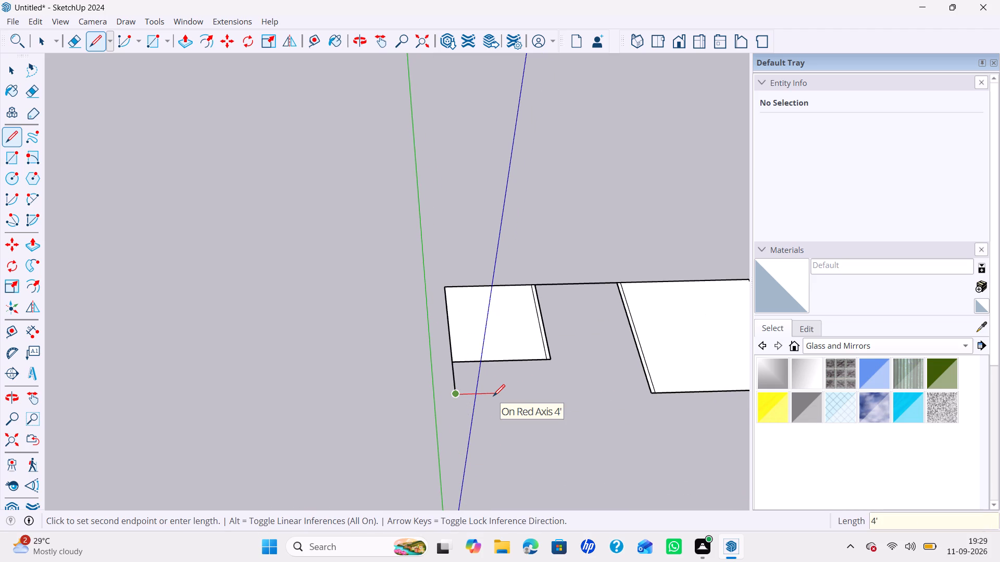
key(Right)
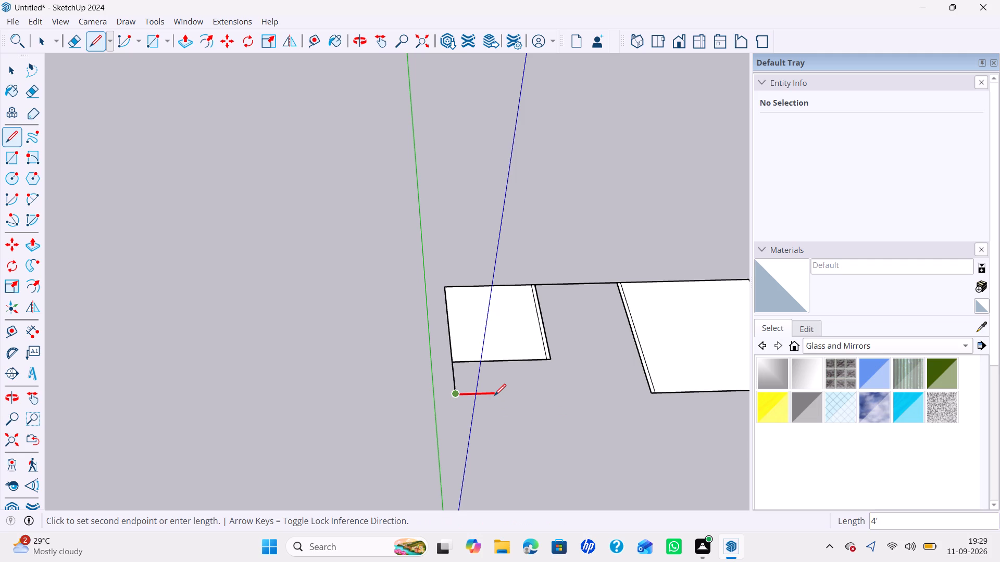
key(5)
key(apostrophe)
key(Return)
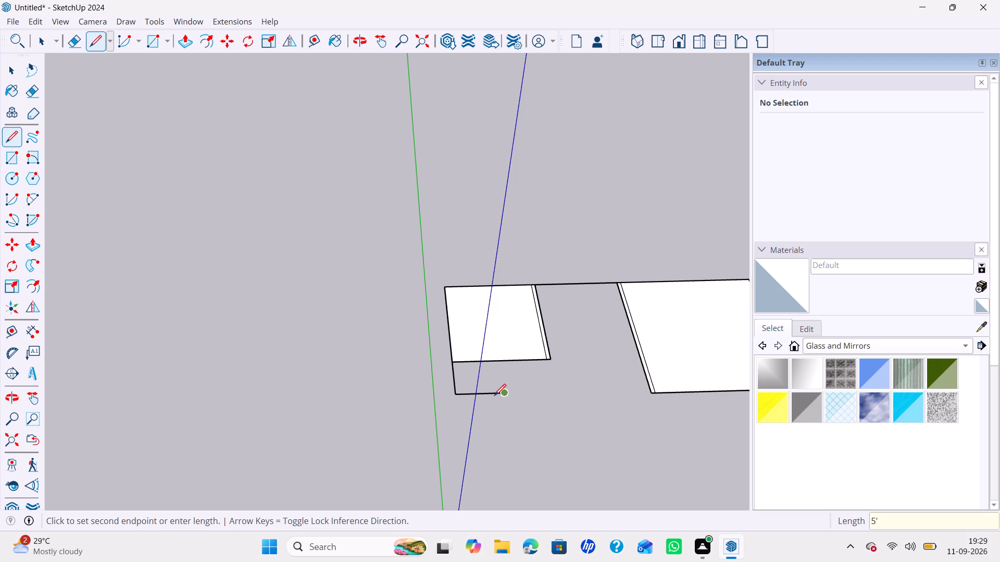
click(501, 362)
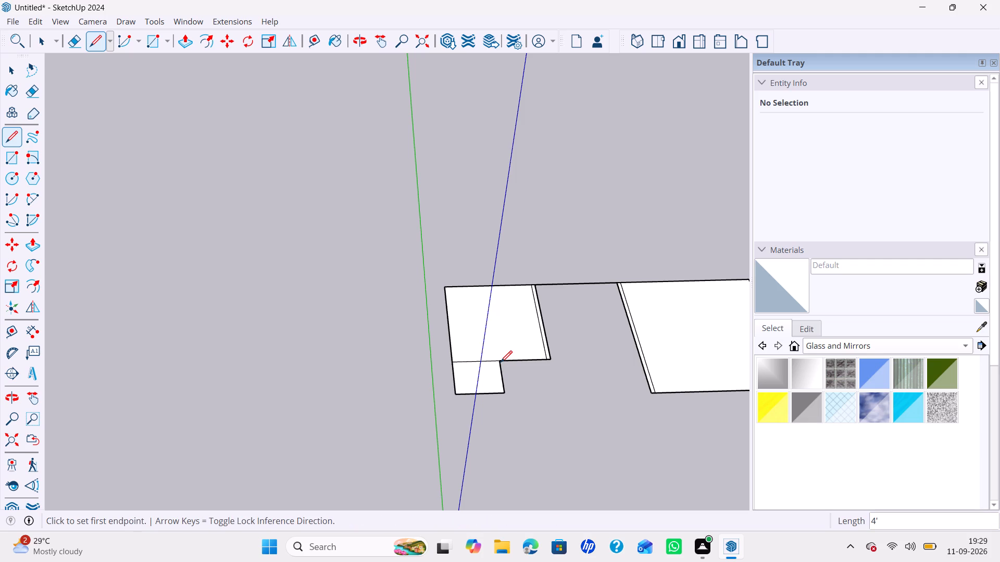
Add a closed 5" wall strip outside the small room's 4' edge farthest from the green axis, using a copy of that edge.
key(space)
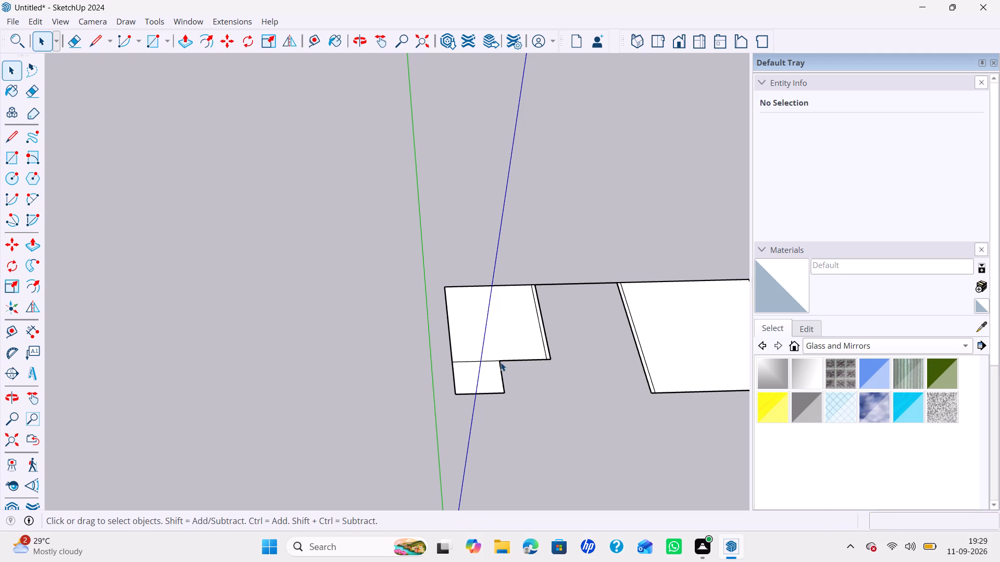
click(504, 390)
key(m)
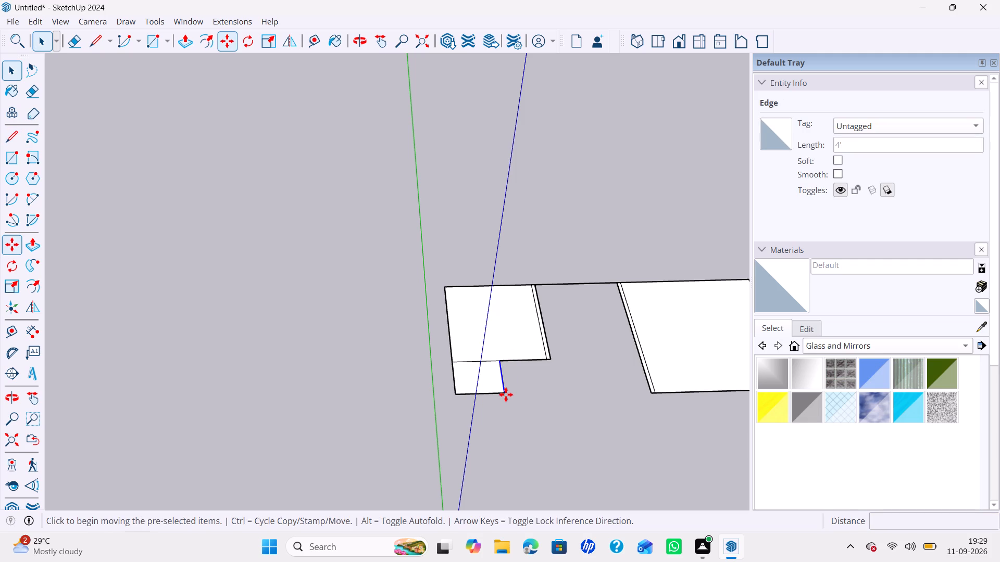
click(502, 392)
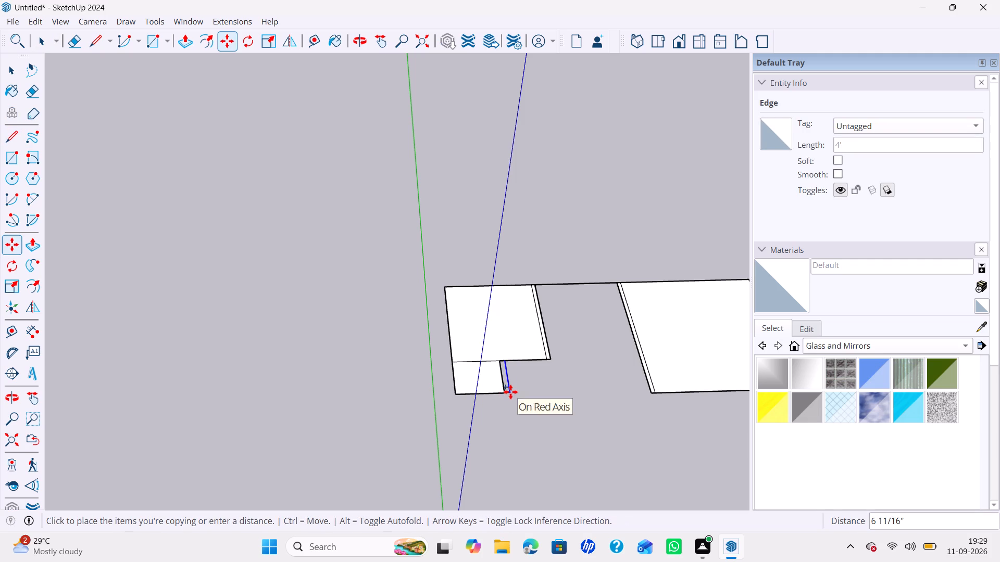
text(5")
key(Return)
key(l)
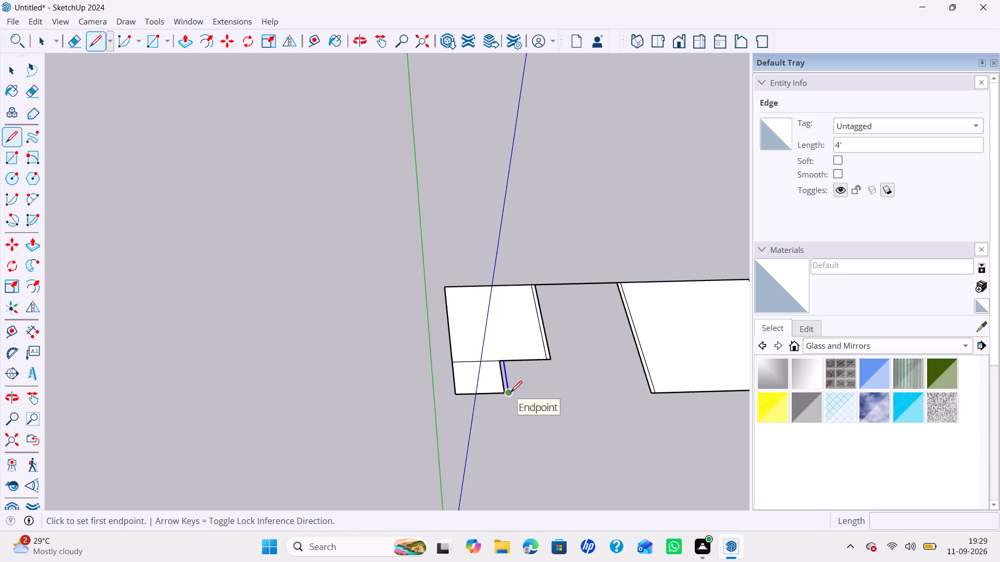
click(510, 394)
scroll(499, 391, up, 3)
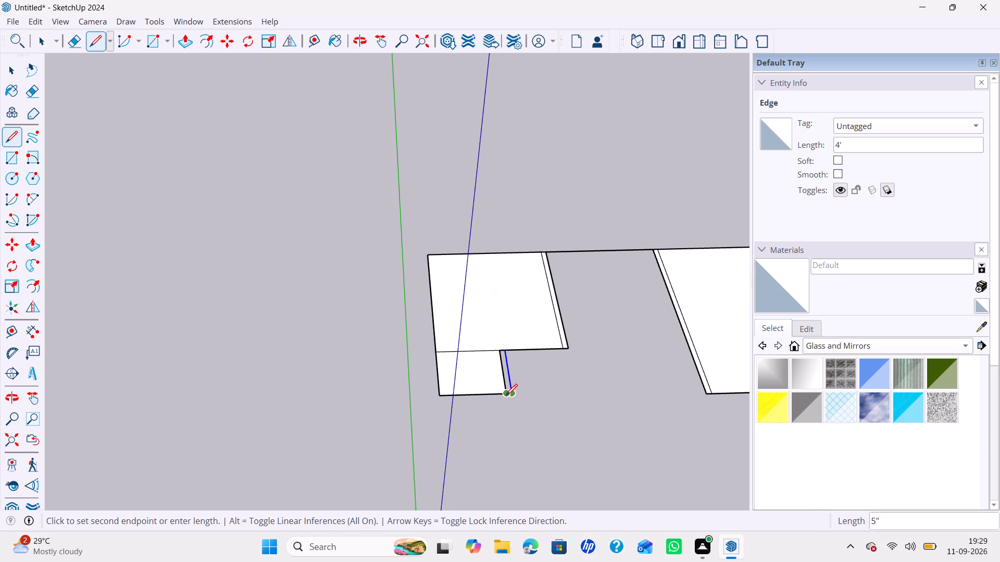
click(506, 395)
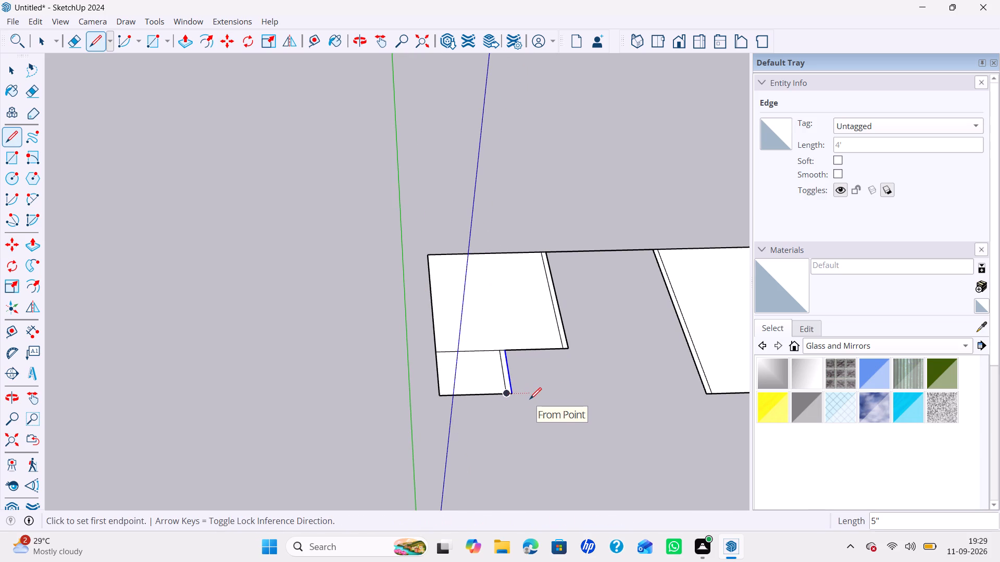
key(Escape)
Copy the small room's back and front edges, including their wall strip segments, 5" forward along green.
key(space)
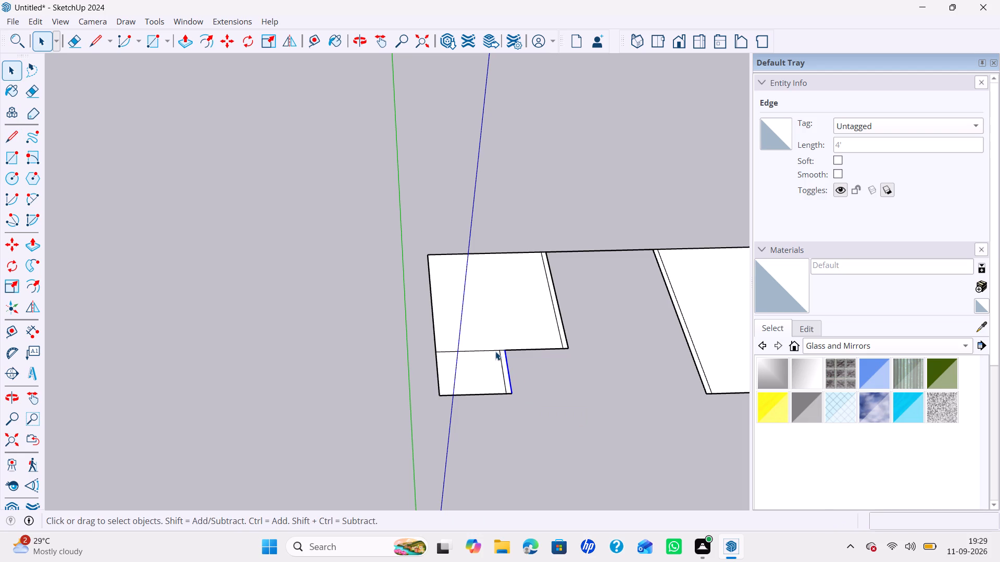
click(495, 351)
click(502, 350)
scroll(504, 356, up, 10)
click(499, 341)
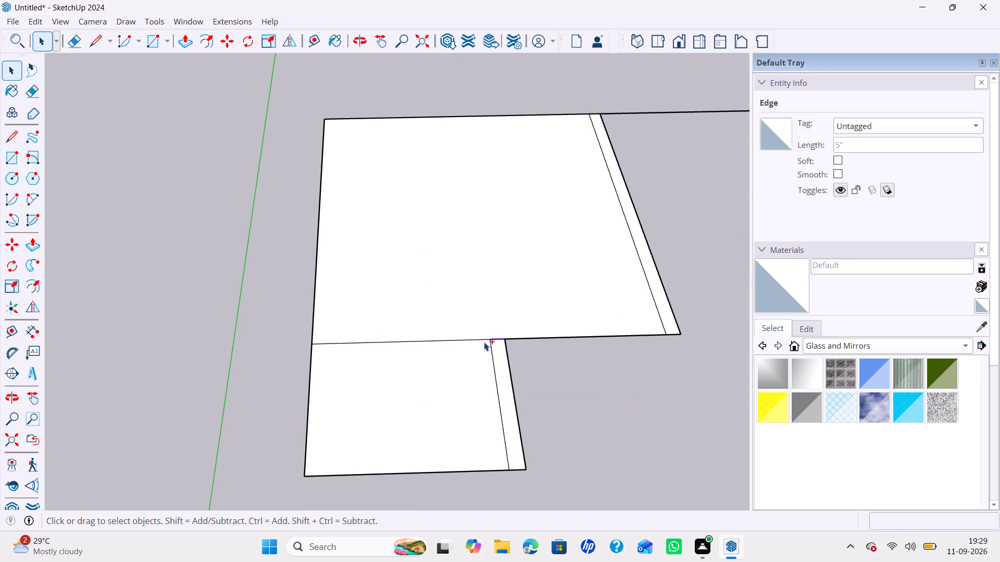
ctrl+click(483, 340)
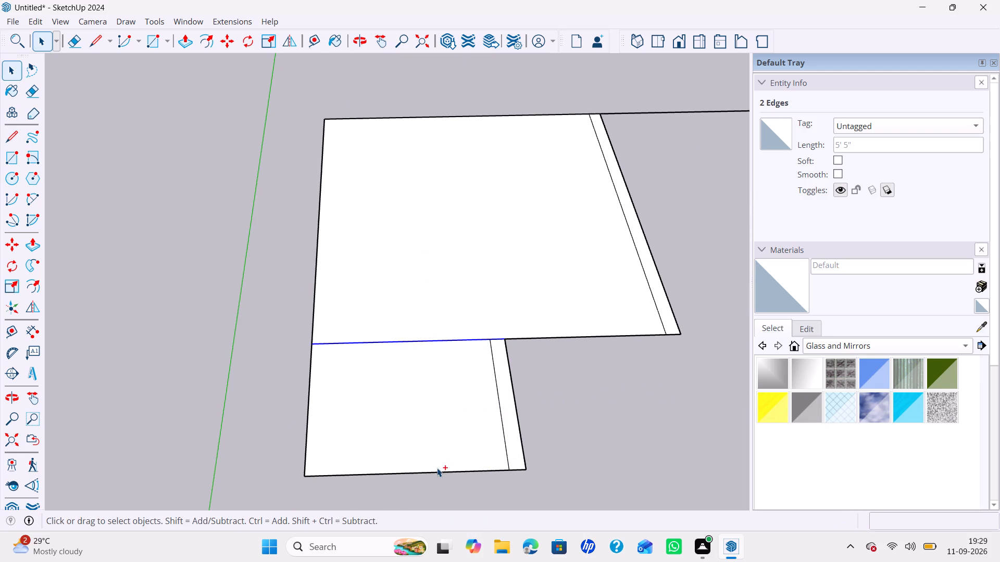
ctrl+click(437, 474)
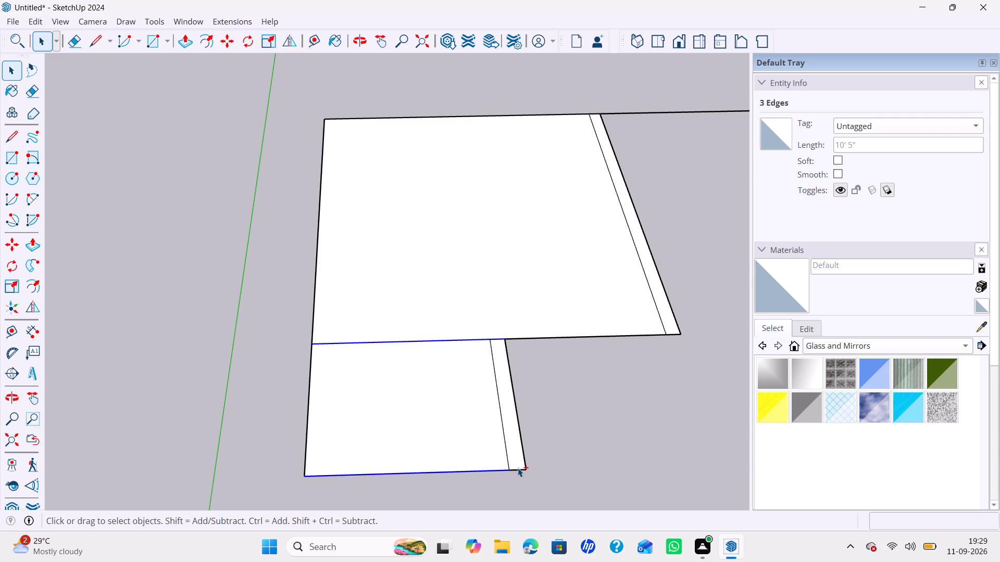
ctrl+click(516, 470)
key(m)
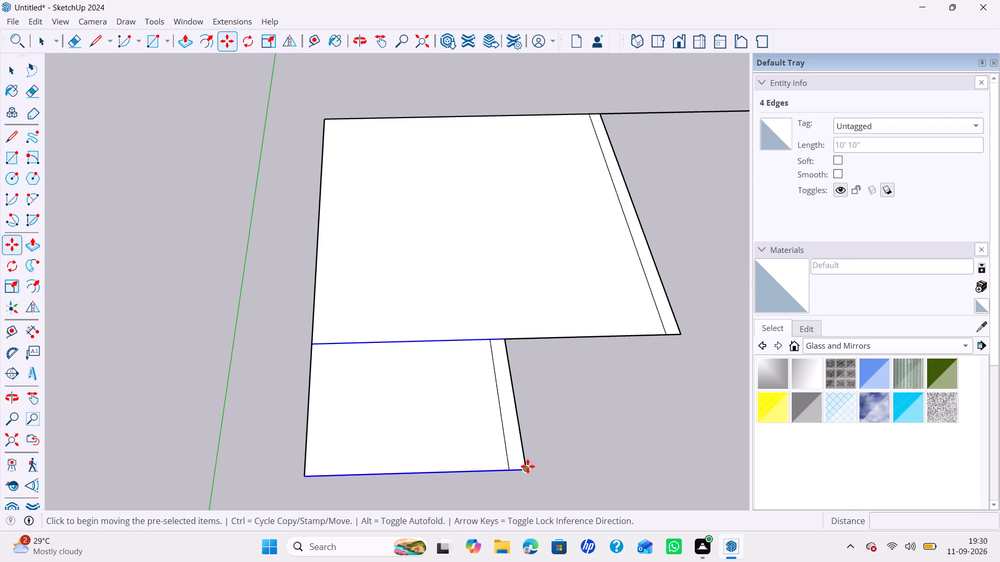
click(526, 468)
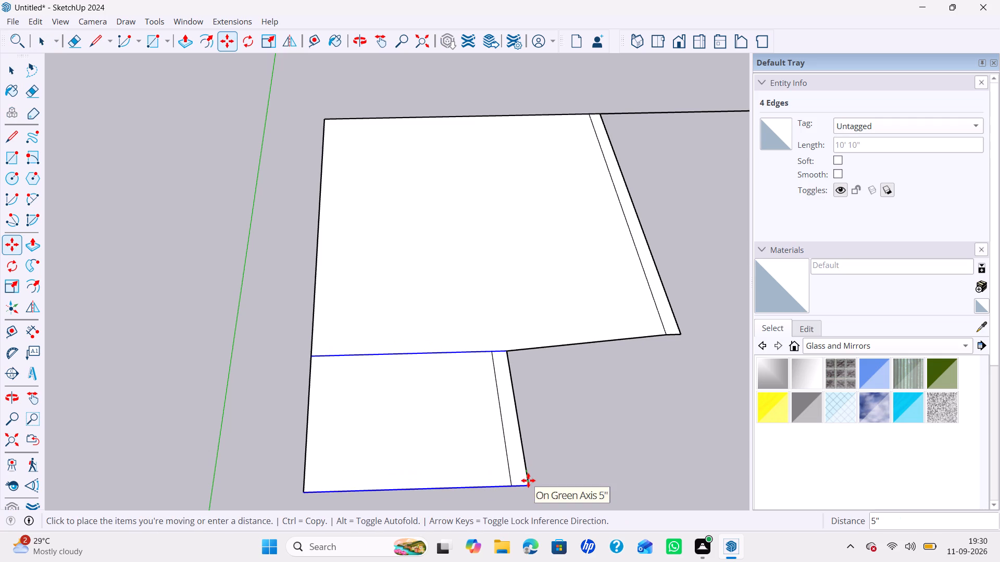
scroll(530, 482, down, 6)
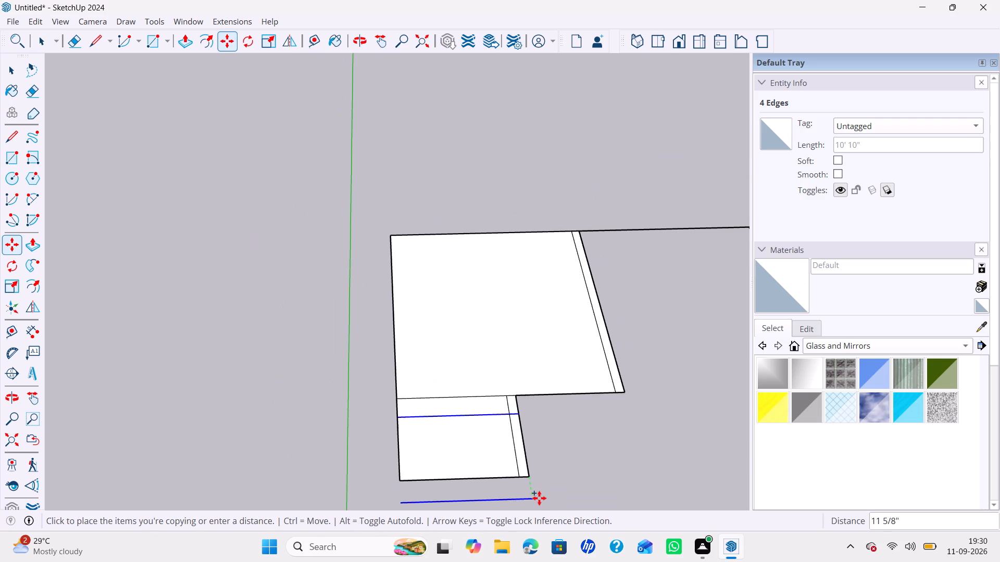
key(3)
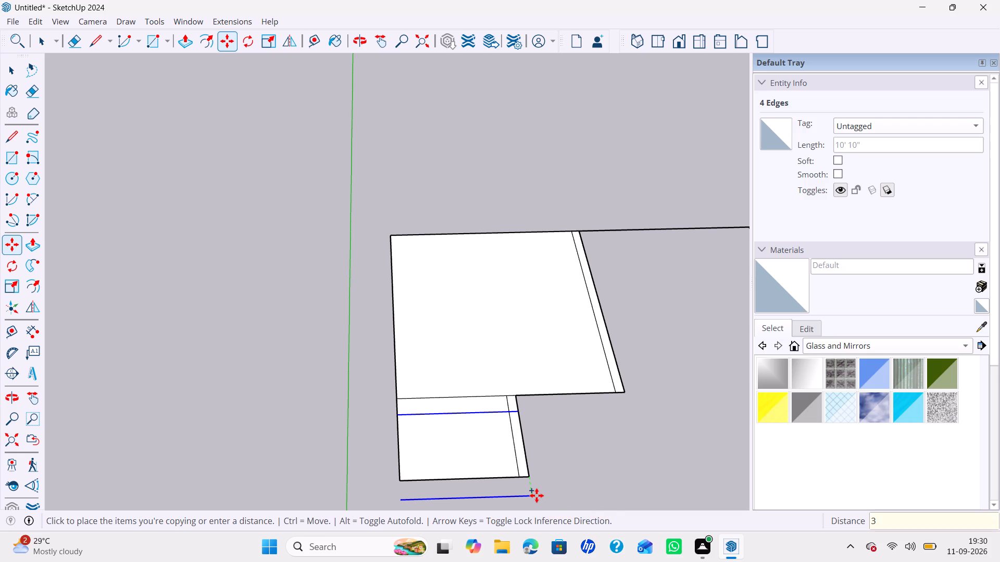
key(BackSpace)
text(5")
key(Return)
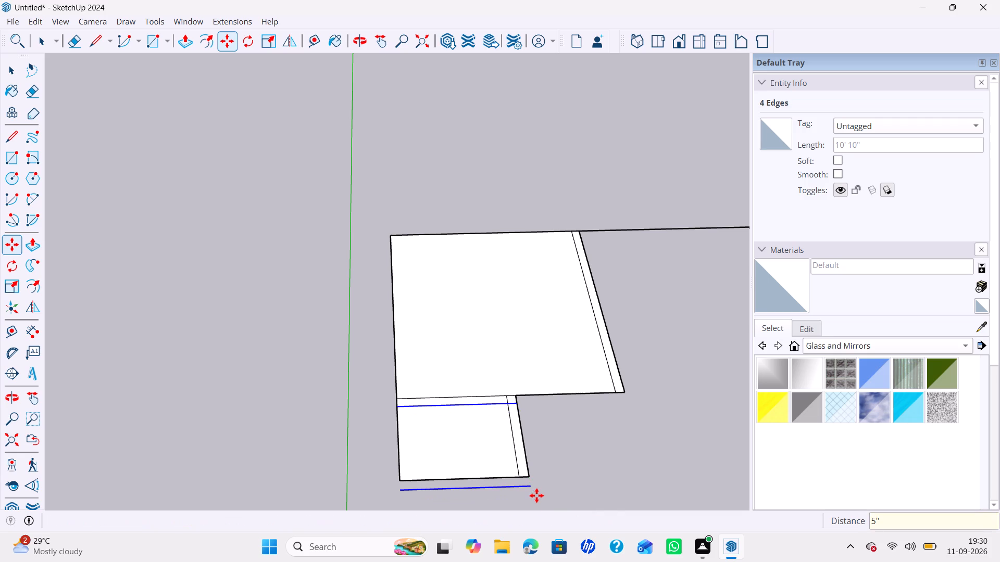
Copy the small room's original front edge, including its wall strip segment, 10" forward along green.
key(space)
scroll(516, 476, up, 4)
click(514, 479)
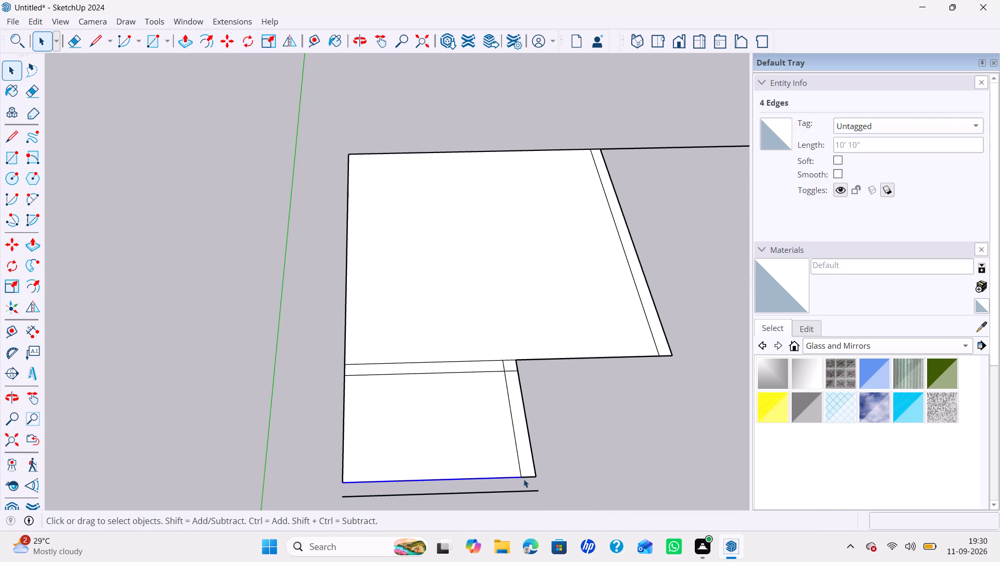
ctrl+click(529, 478)
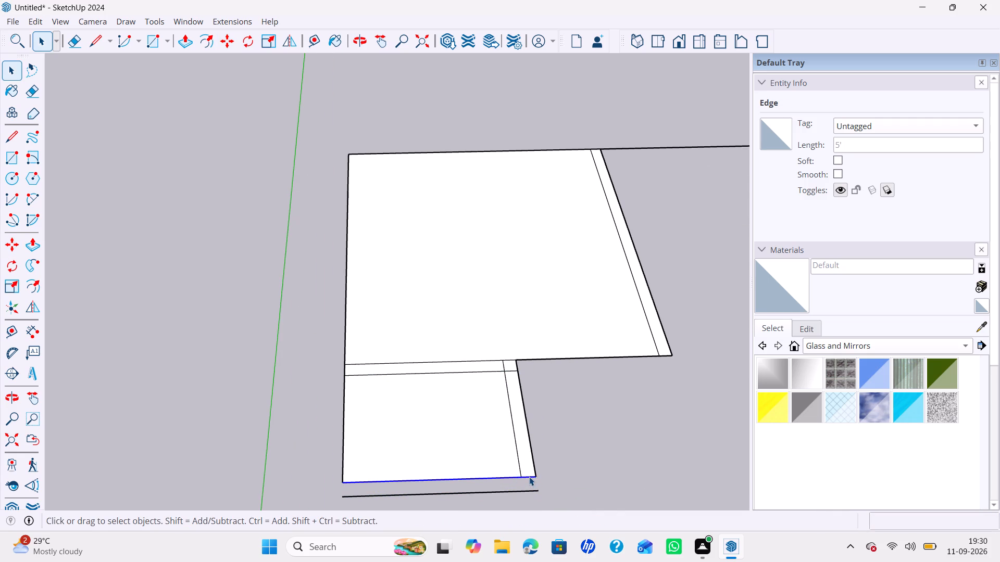
key(m)
ctrl+click(536, 476)
scroll(537, 479, down, 3)
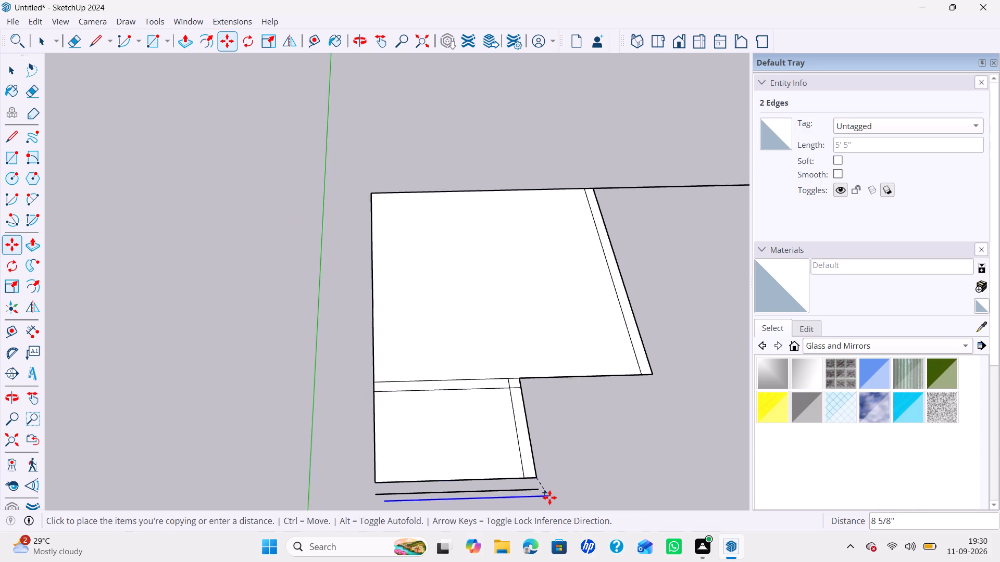
scroll(549, 497, down, 1)
key(Left)
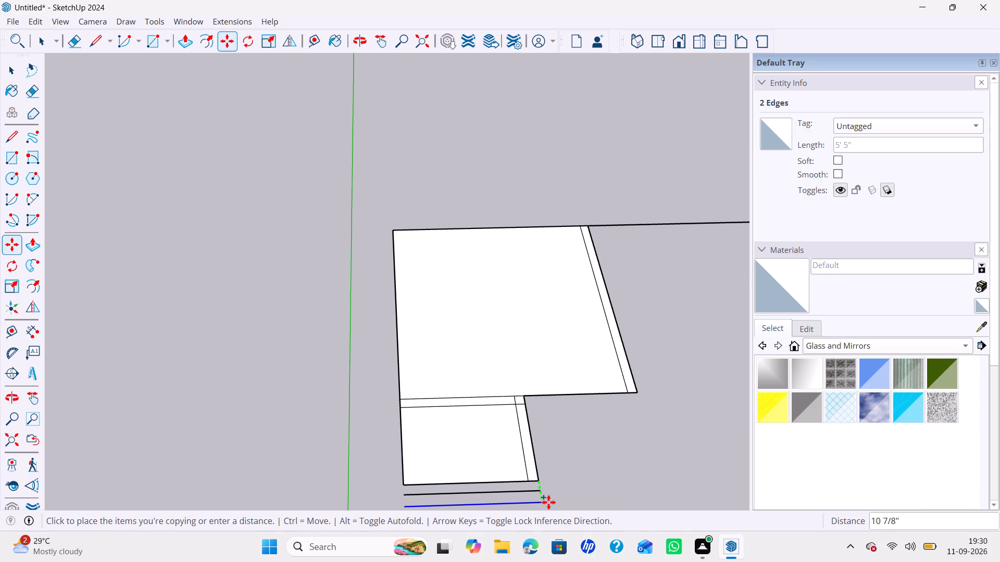
text(10")
key(Return)
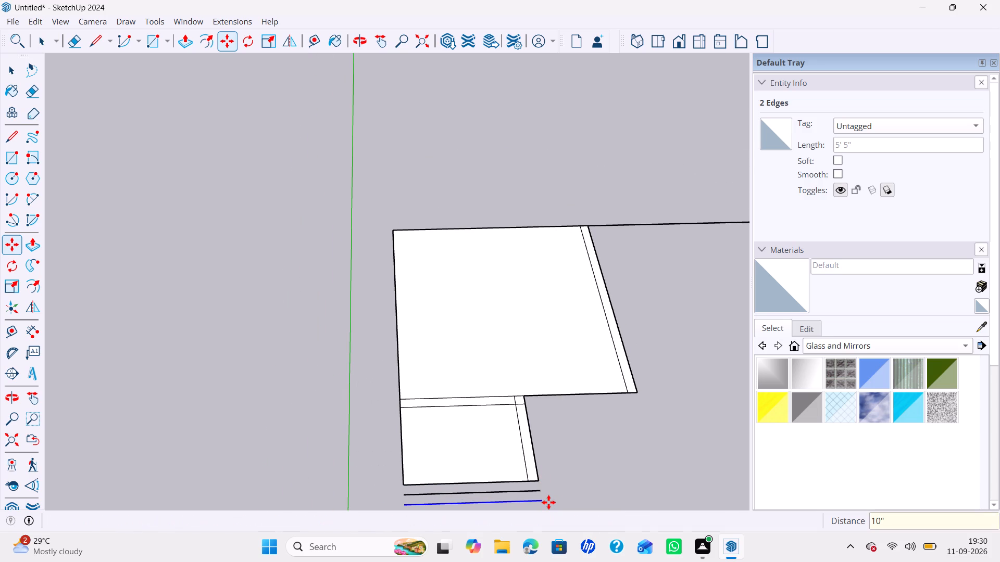
Join both ends of the small room's original front edge to the ends of its 10" copy, closing the front outline.
key(l)
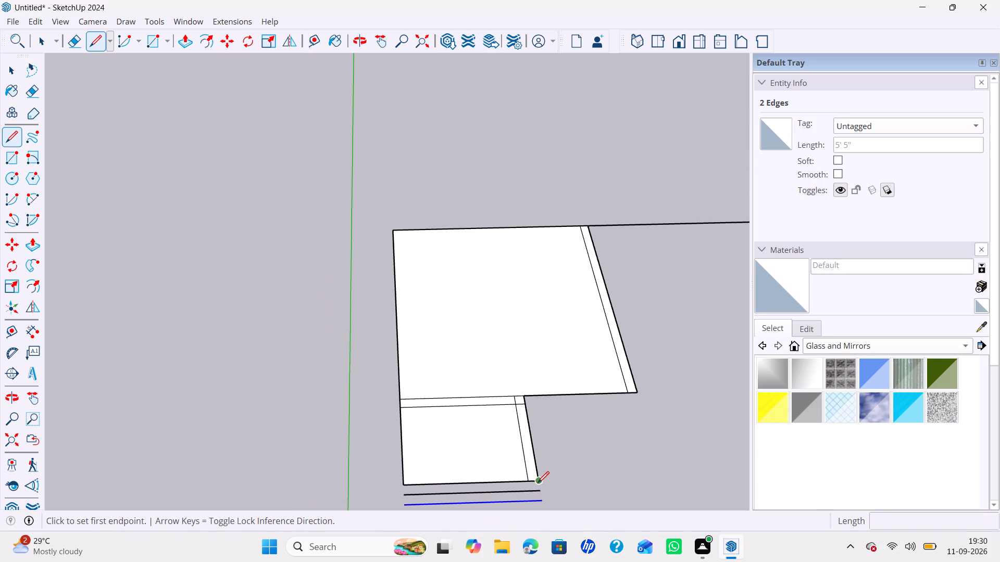
click(537, 483)
click(544, 499)
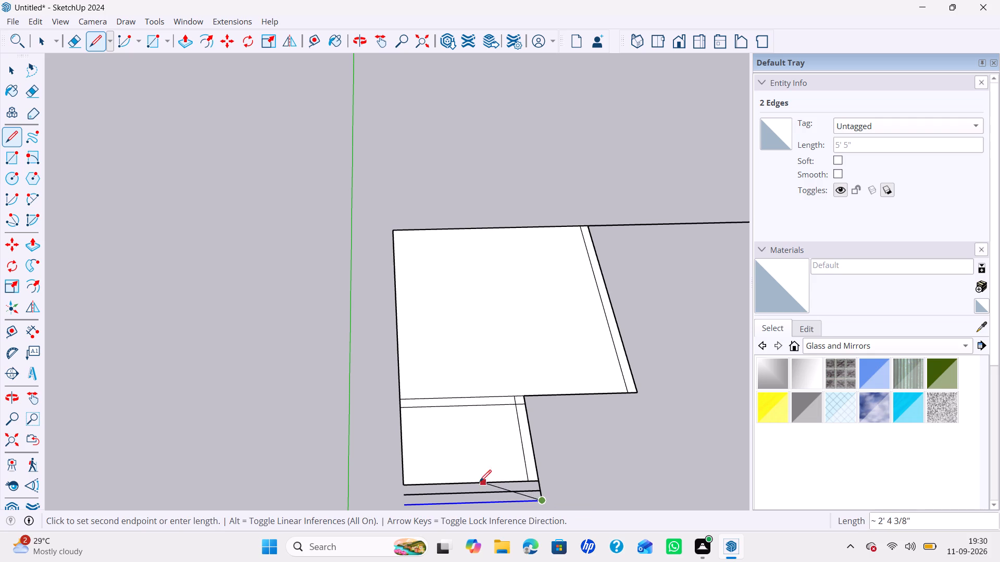
key(space)
key(l)
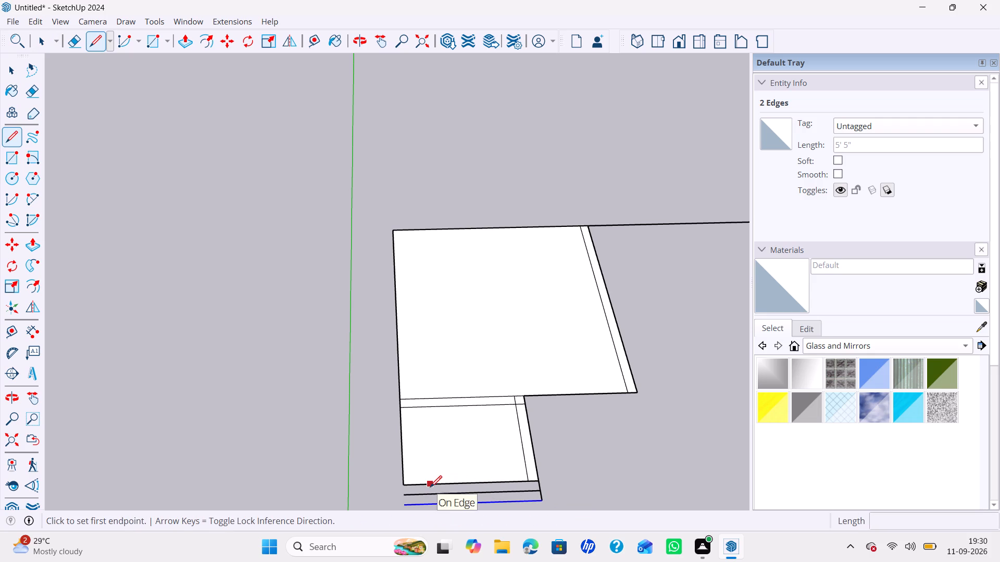
click(405, 488)
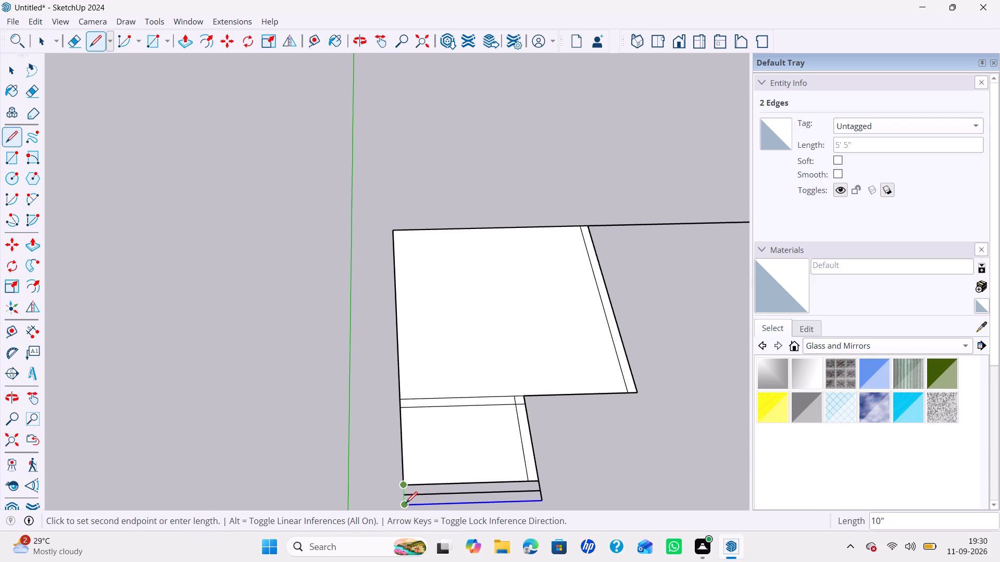
click(406, 503)
key(space)
Erase the small room's original front edge and the side strip's inner line, and redraw that line from the back strip to the front strip.
key(e)
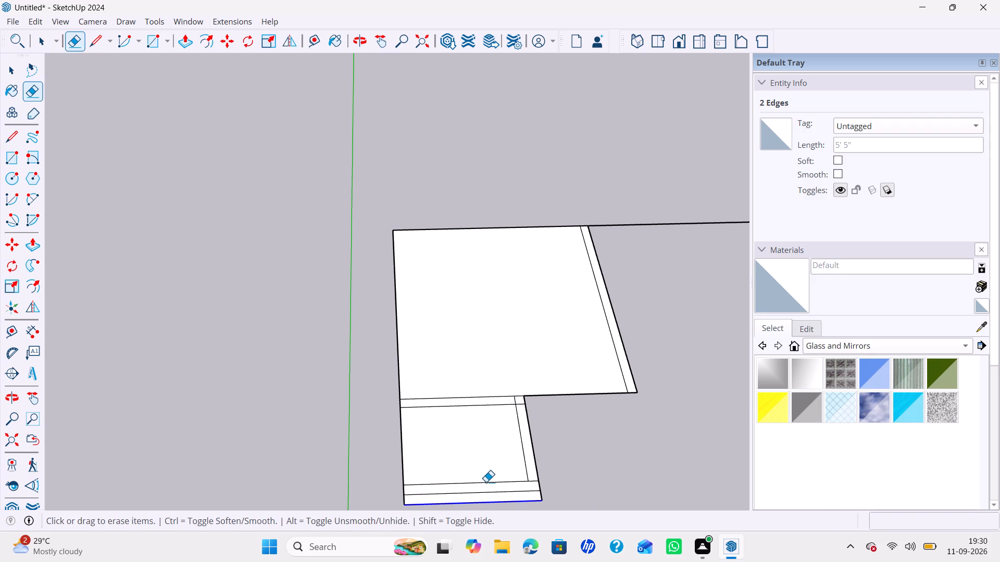
click(498, 483)
click(532, 480)
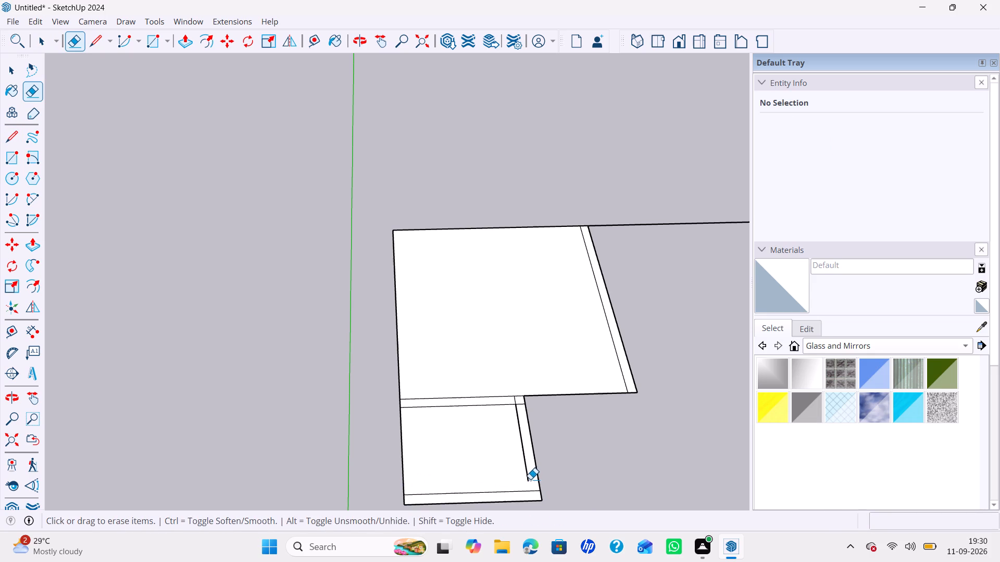
click(528, 478)
key(l)
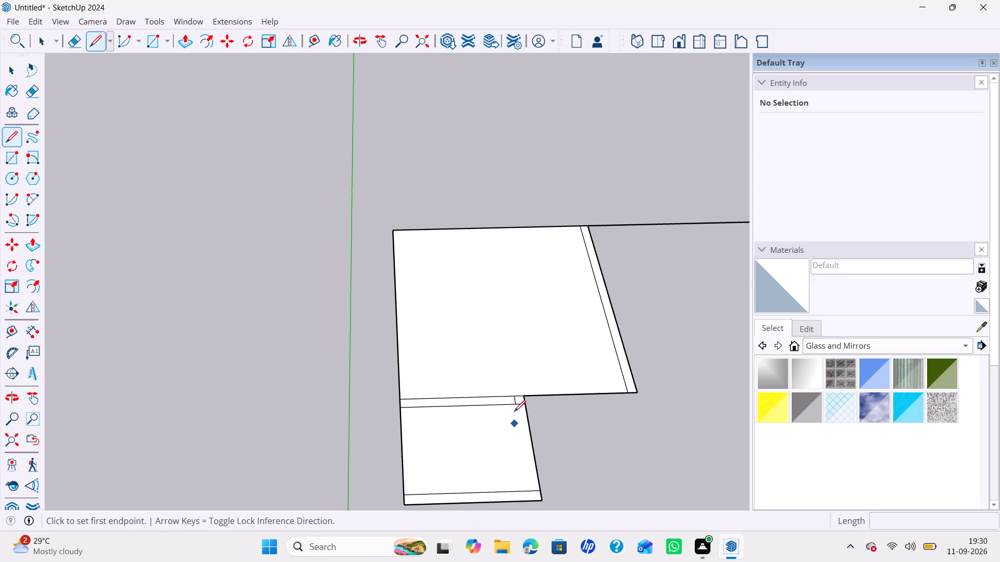
click(516, 406)
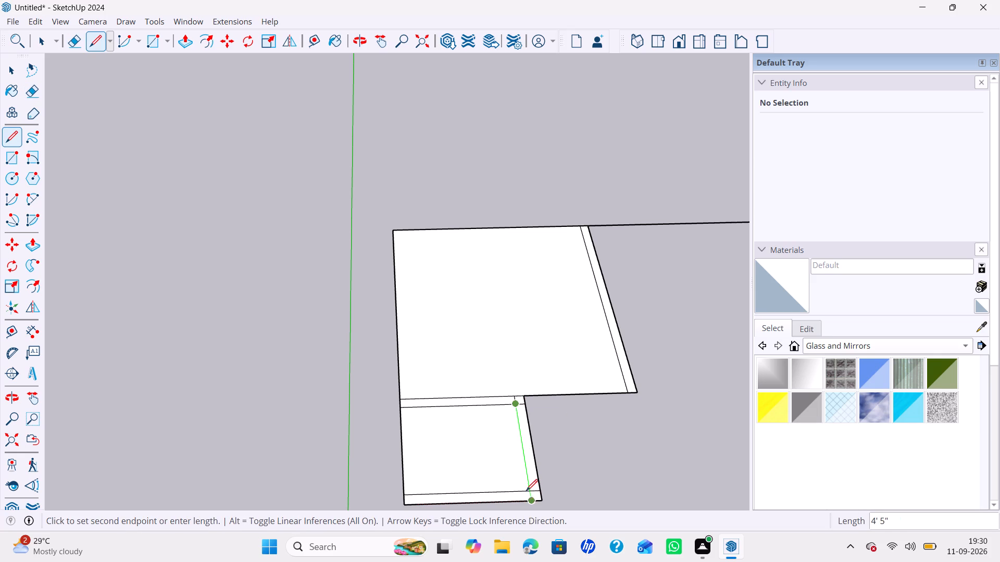
click(526, 489)
key(Escape)
Measure the small room's inside depth along green between its back and front wall strips.
scroll(536, 446, down, 3)
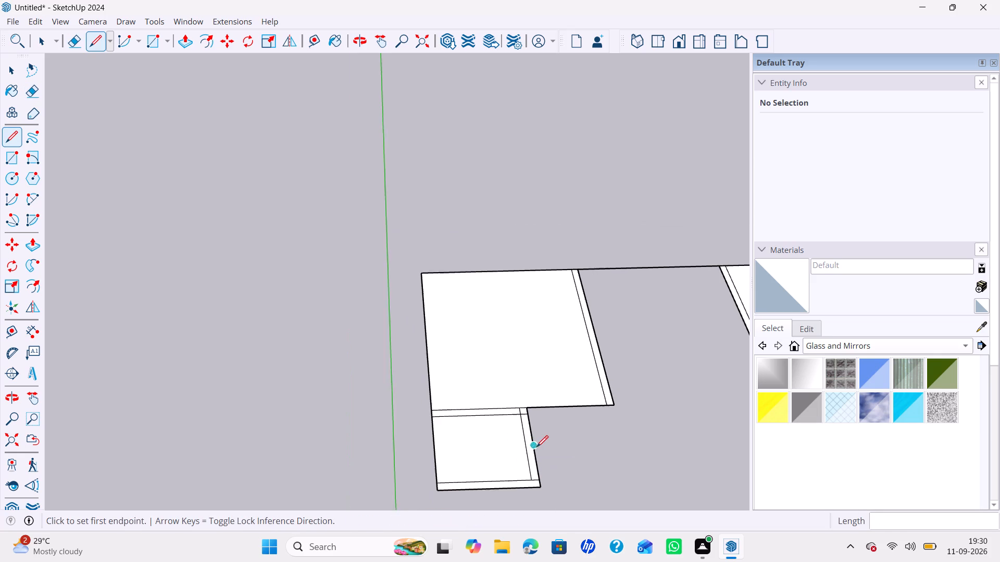
scroll(536, 447, down, 8)
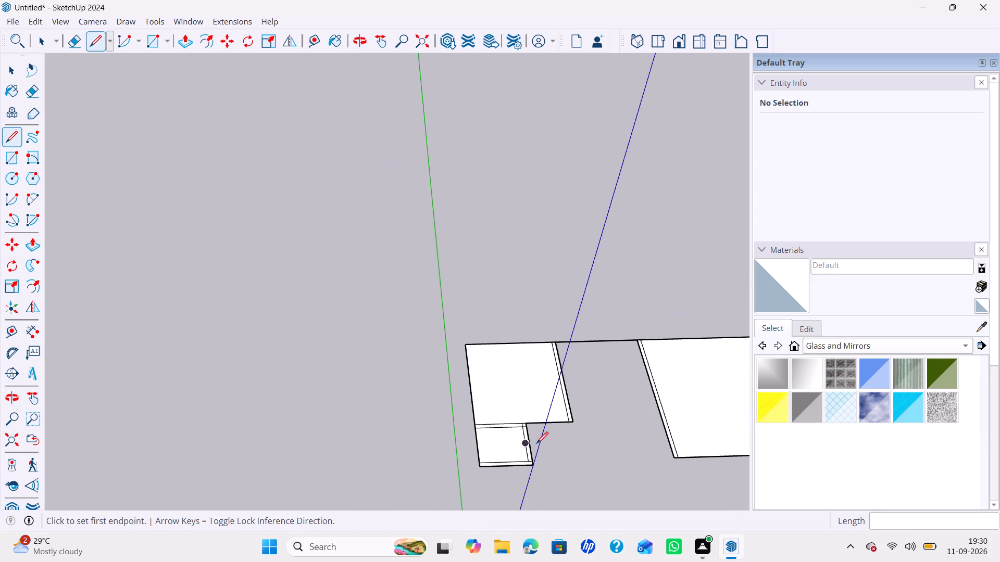
shift+middle_drag(530, 425, 463, 355)
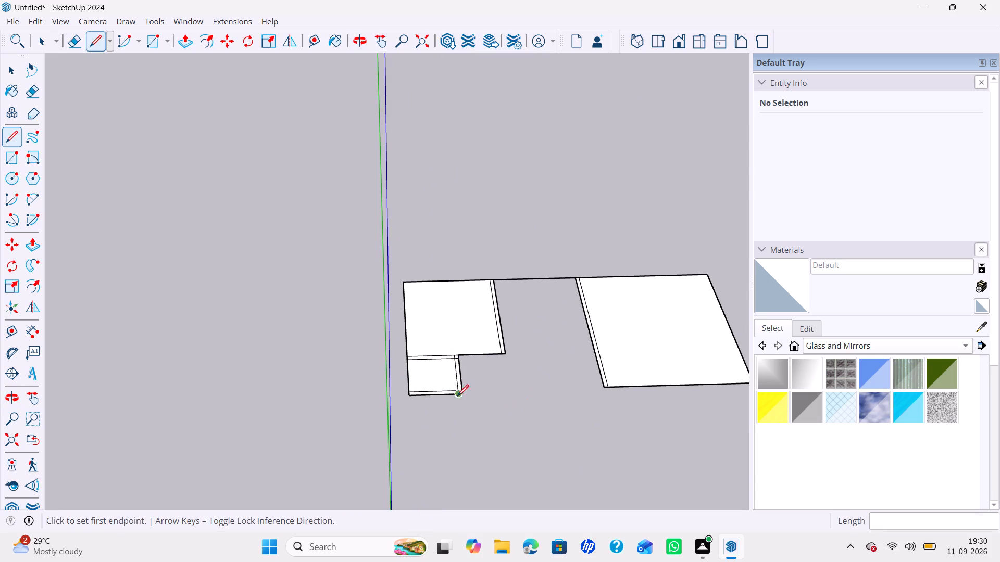
key(space)
key(t)
scroll(450, 353, up, 4)
click(448, 363)
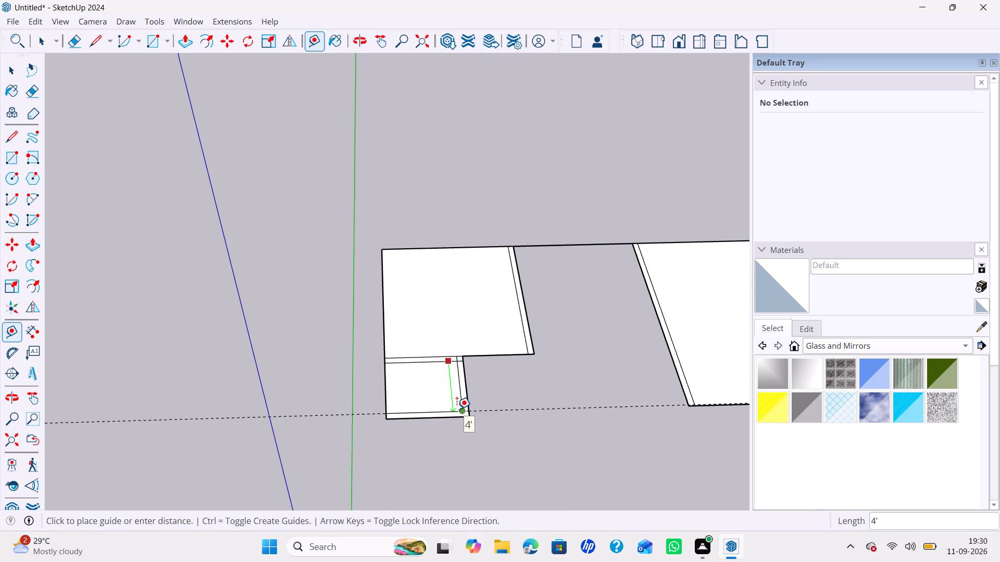
key(Escape)
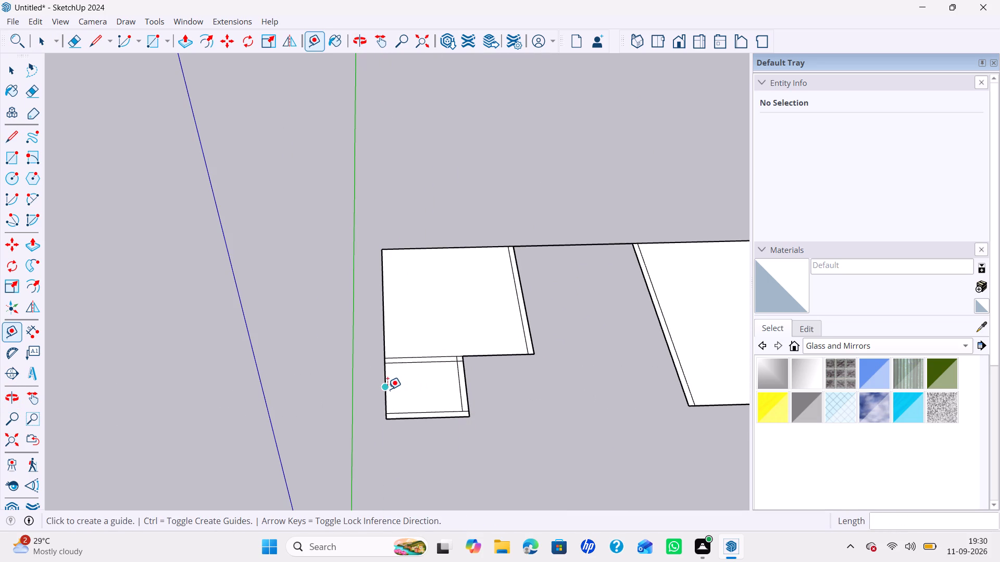
click(387, 389)
key(Escape)
scroll(419, 413, down, 4)
key(space)
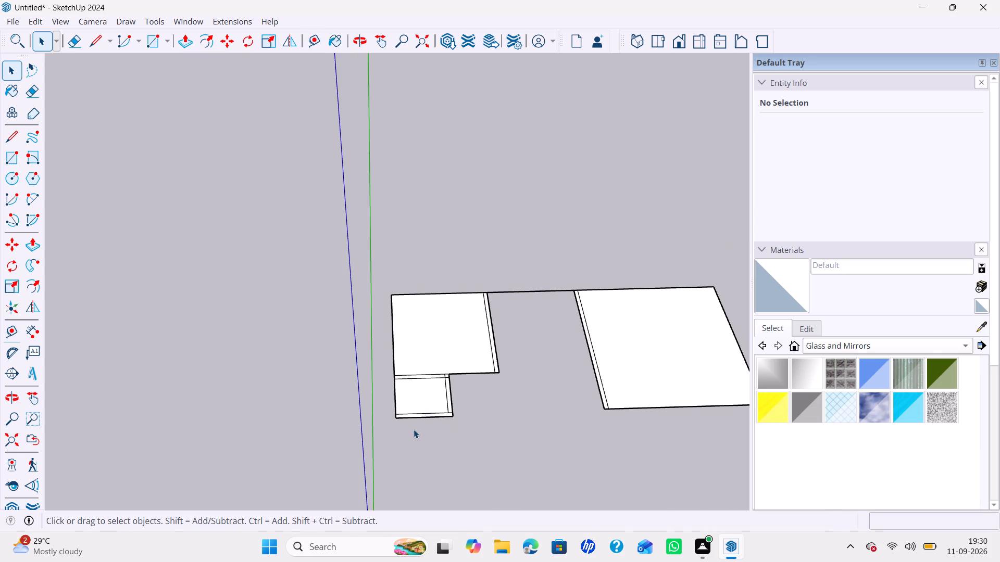
Draw a 15' edge forward along green from the small room's outer front corner nearest the green axis.
scroll(408, 438, up, 4)
key(l)
drag(389, 411, 390, 416)
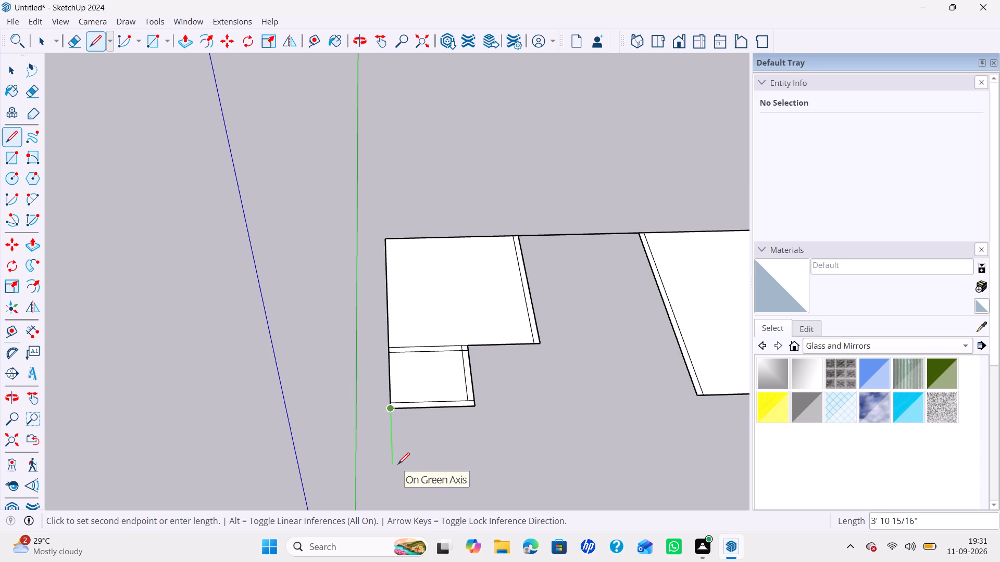
scroll(398, 464, up, 1)
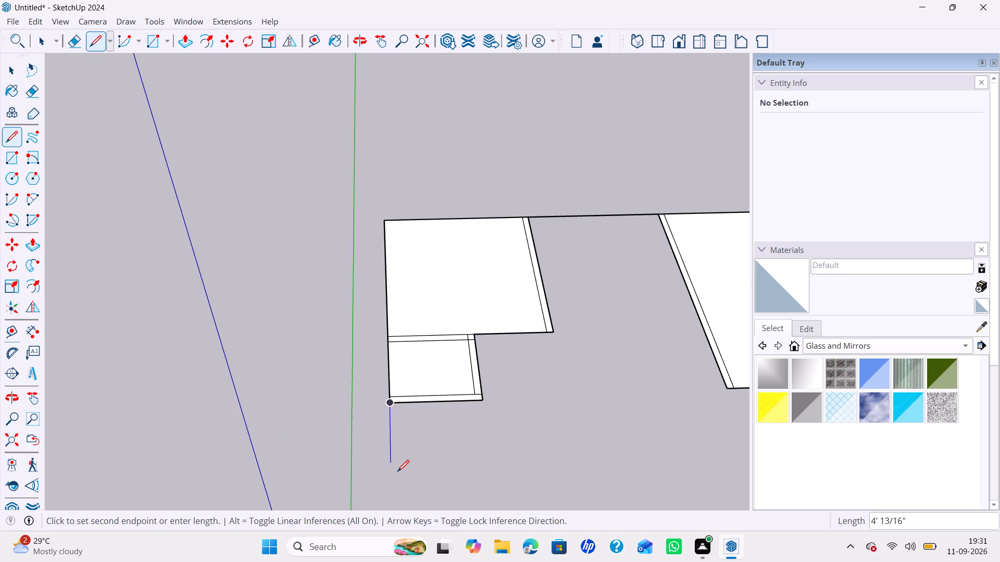
text(15')
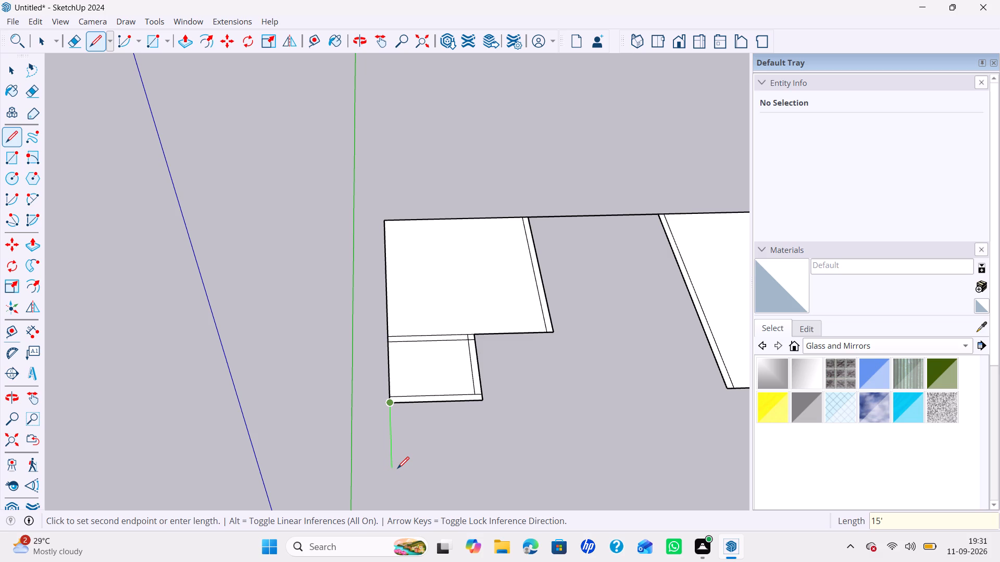
key(Return)
Draw a 20' edge along red from the front end of the 15' edge.
scroll(404, 468, down, 5)
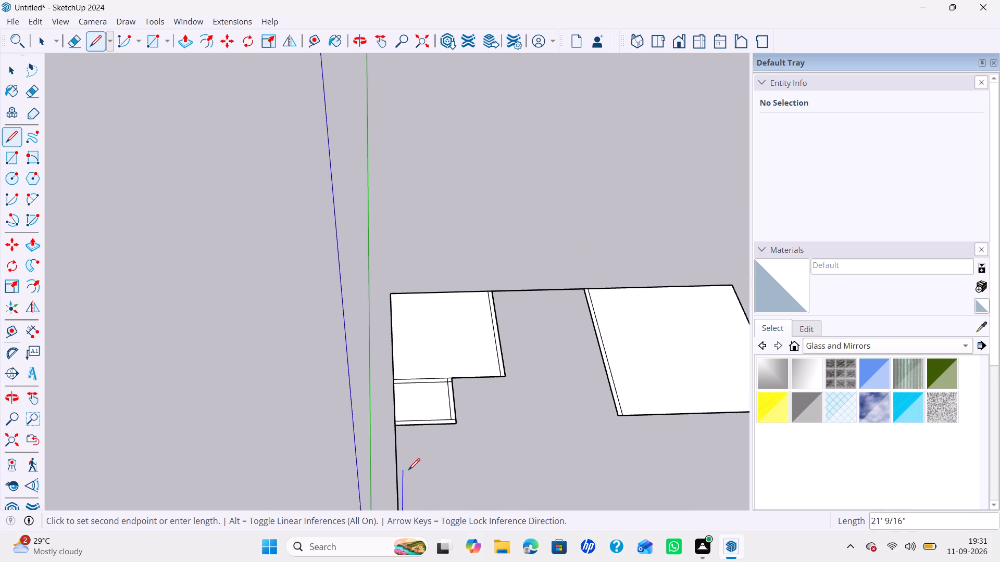
scroll(408, 470, down, 6)
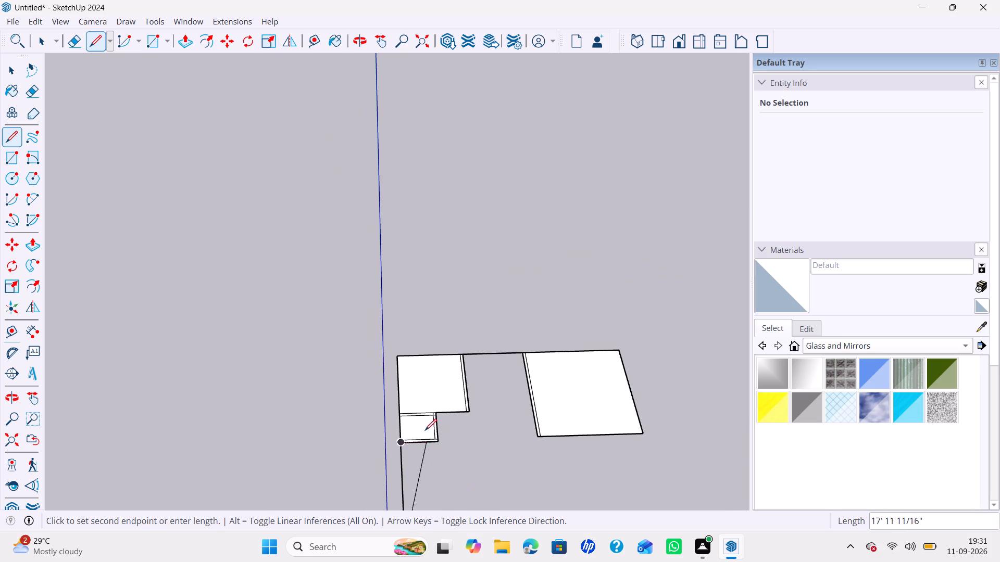
scroll(439, 451, down, 13)
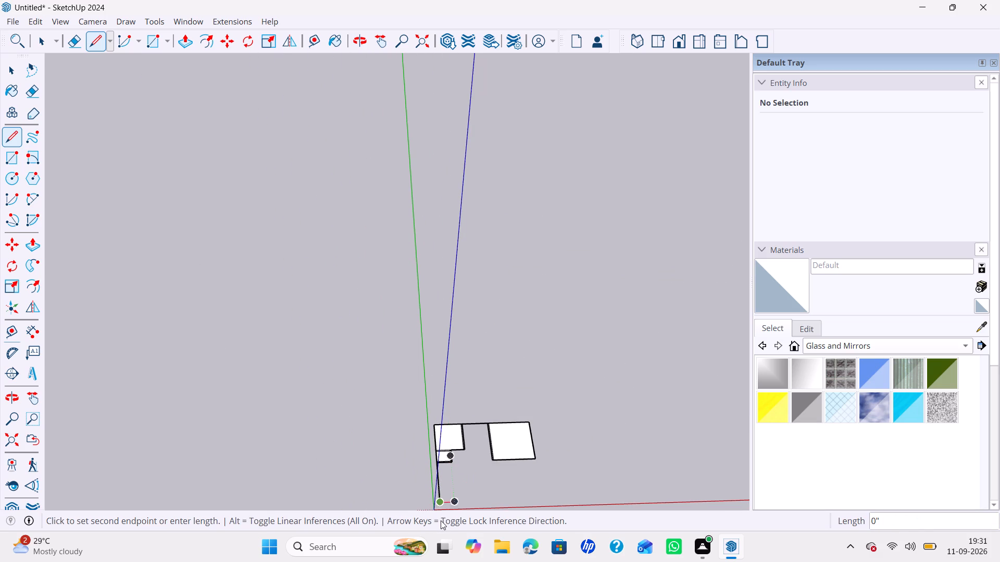
scroll(441, 517, up, 18)
scroll(440, 505, up, 8)
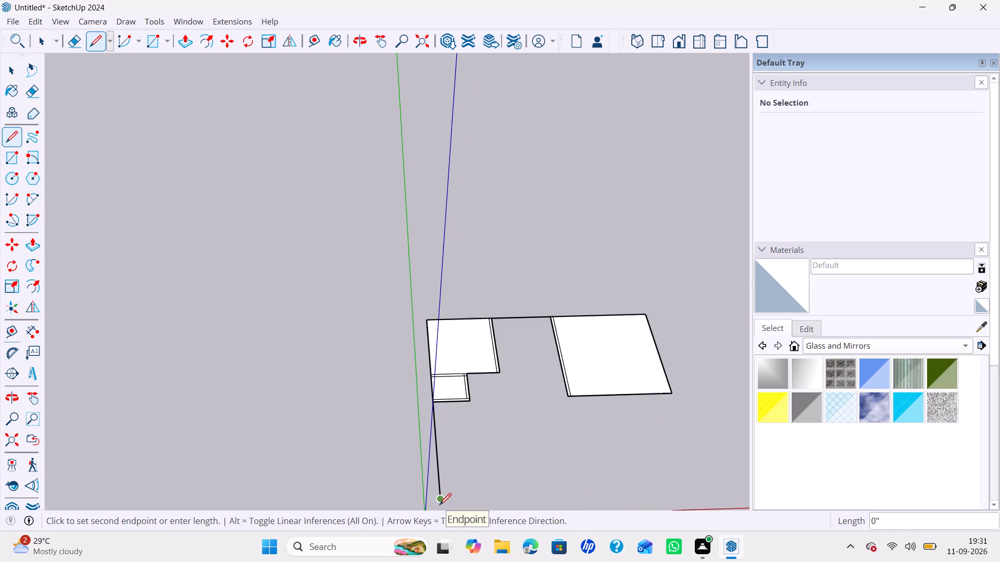
scroll(440, 505, up, 10)
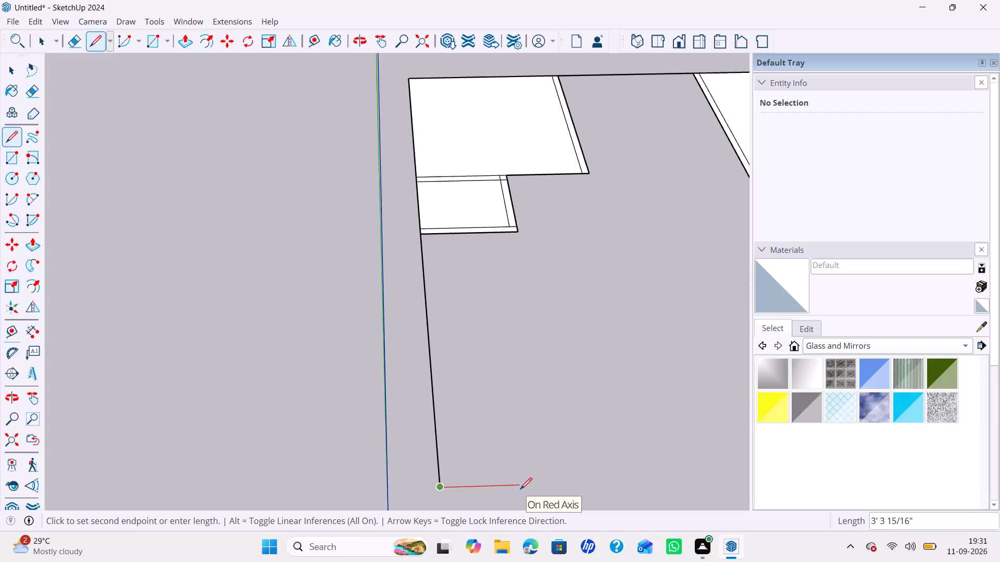
key(Up)
key(Right)
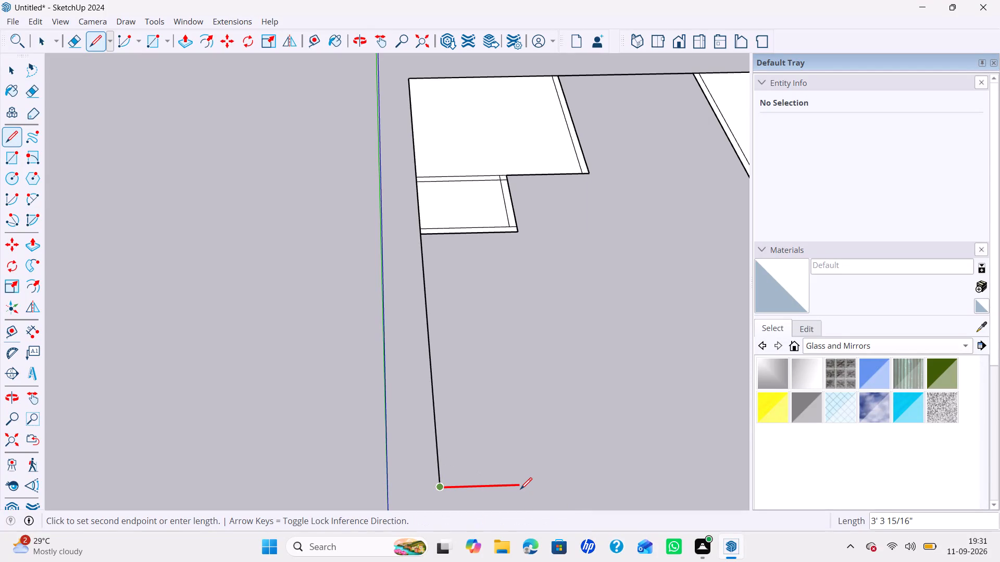
text(20')
key(Return)
From the 20' edge's free end, draw an edge about 15' 4" back along green to the first 15' room's front edge.
scroll(520, 489, down, 12)
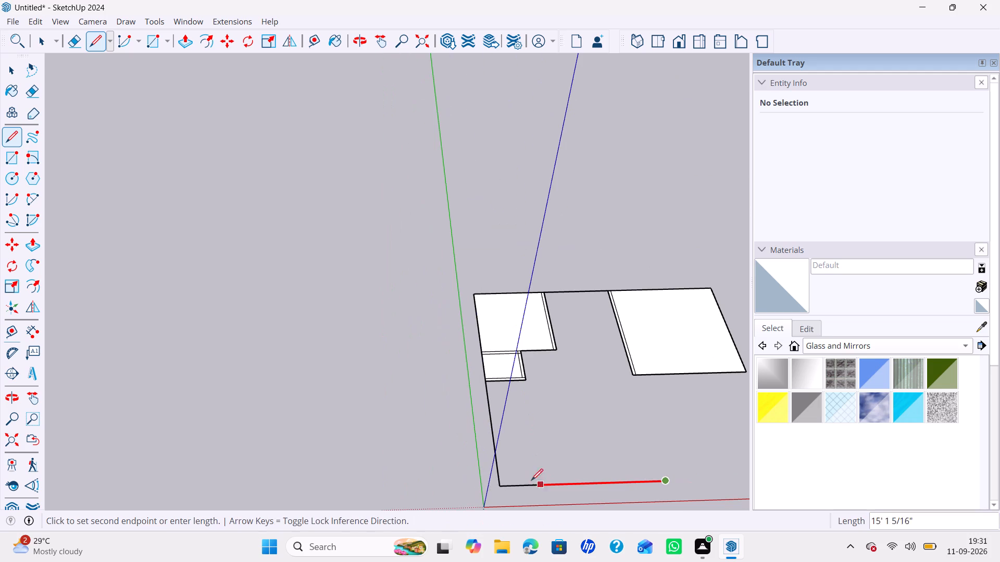
scroll(597, 458, down, 4)
shift+middle_drag(602, 461, 377, 411)
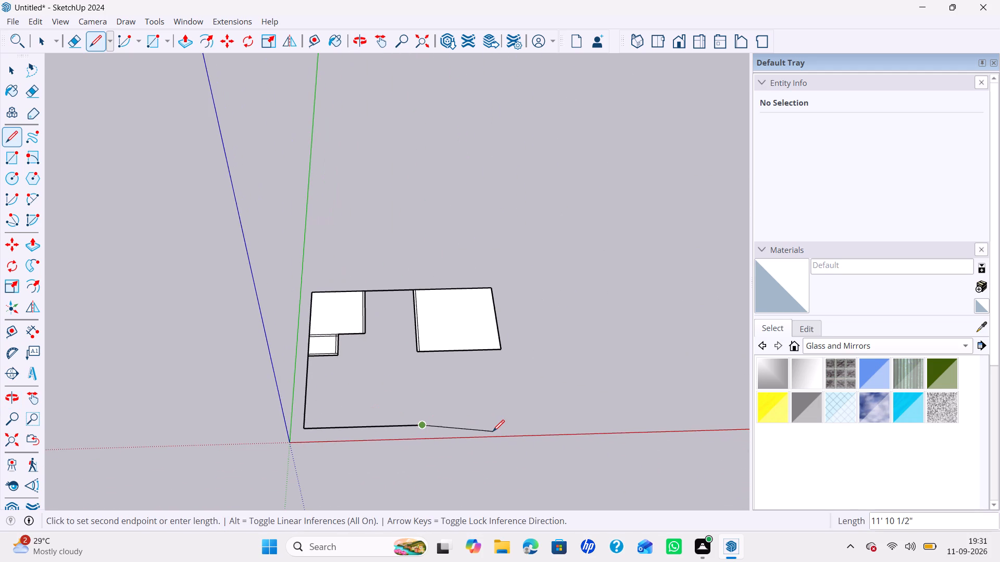
scroll(457, 395, up, 3)
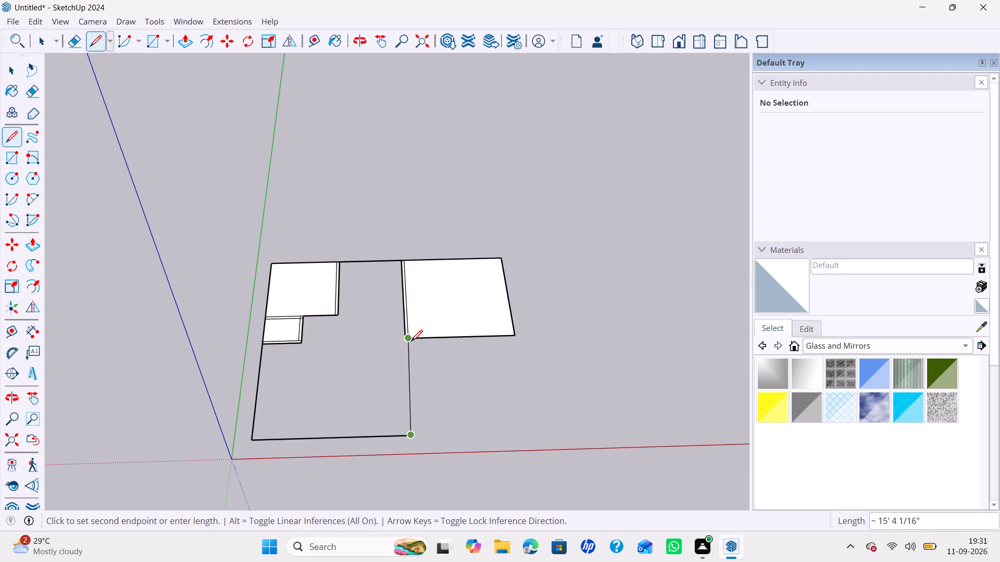
scroll(411, 341, up, 1)
key(Left)
scroll(411, 341, up, 9)
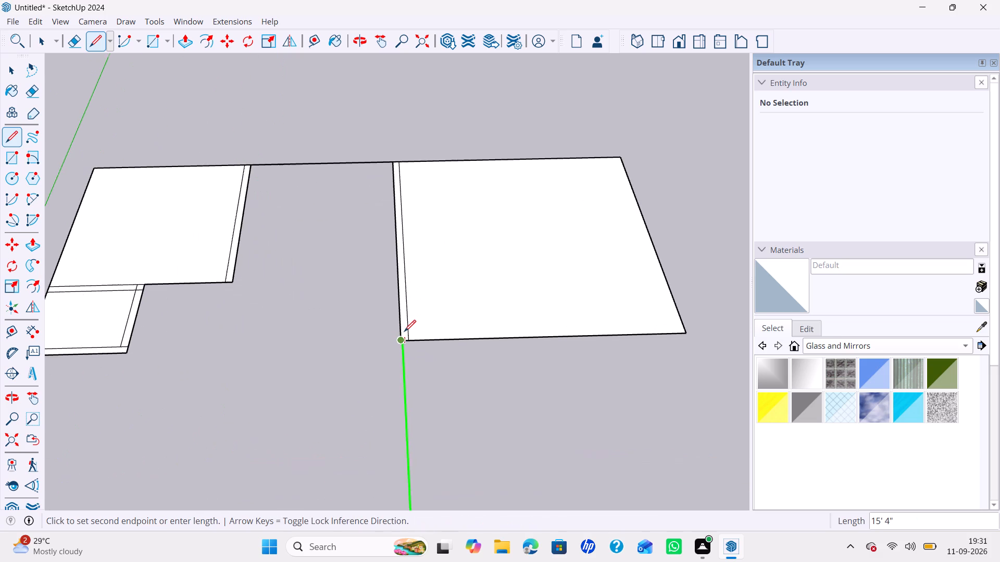
scroll(404, 331, up, 11)
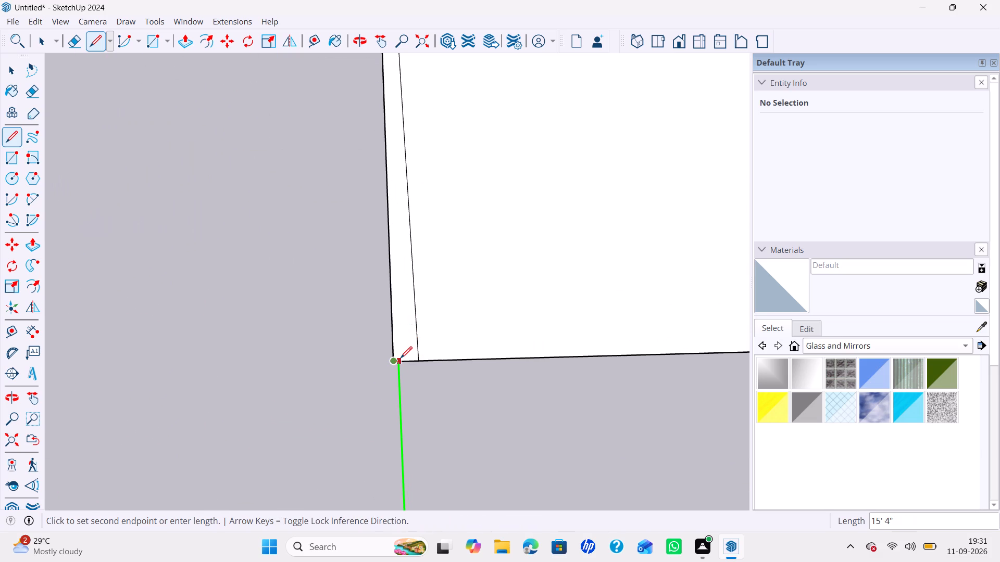
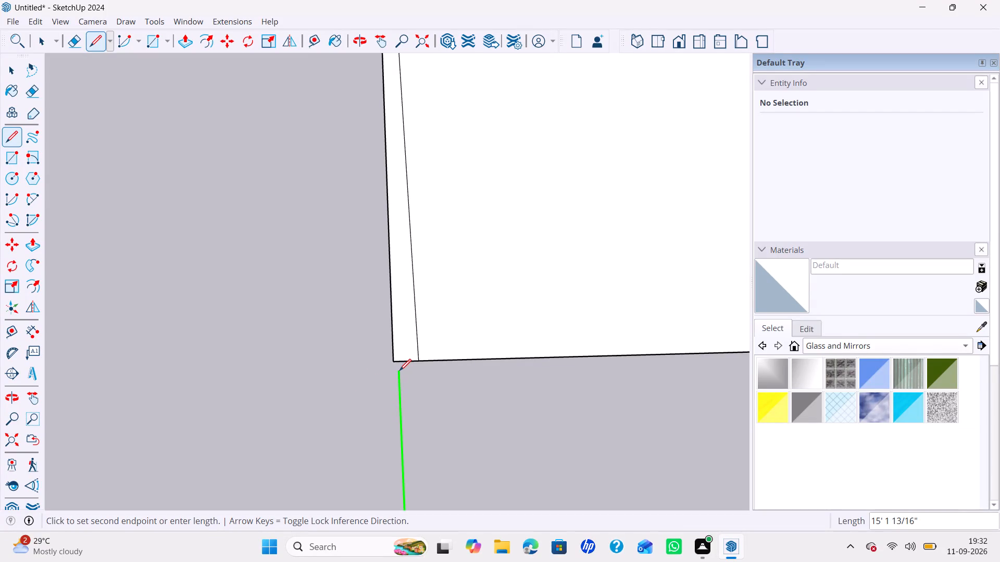
Draw an edge 15' 4" back along green from the 20' edge's free end to the first 15' room's front edge.
key(Escape)
scroll(401, 371, down, 15)
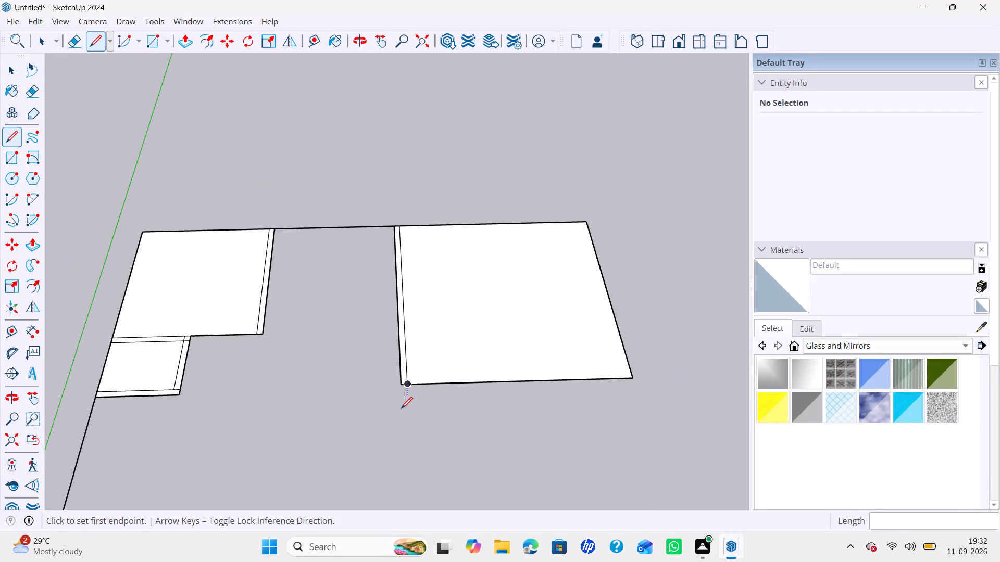
middle_drag(401, 408, 369, 341)
shift+middle_drag(392, 350, 445, 307)
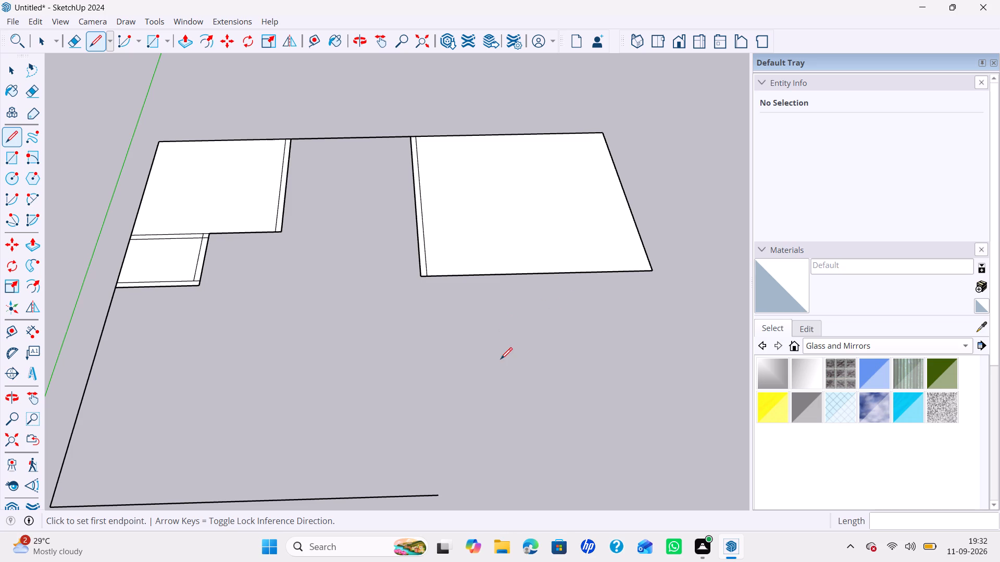
scroll(465, 406, down, 1)
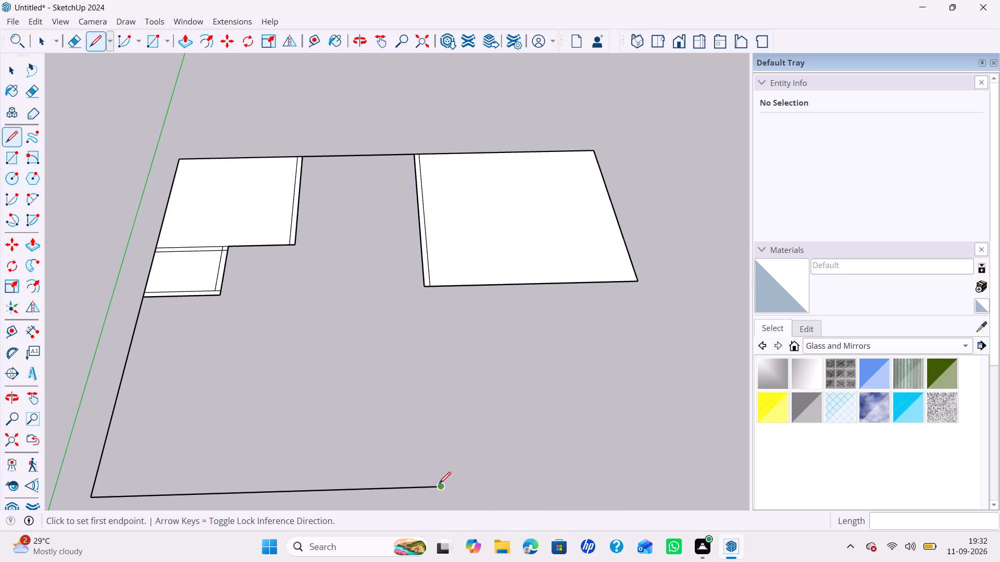
click(439, 483)
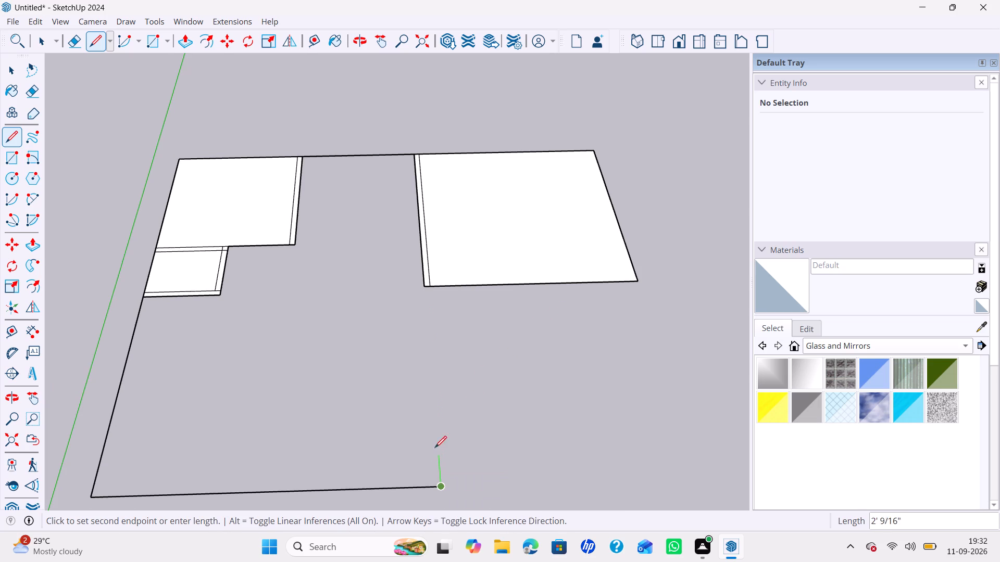
scroll(435, 315, up, 15)
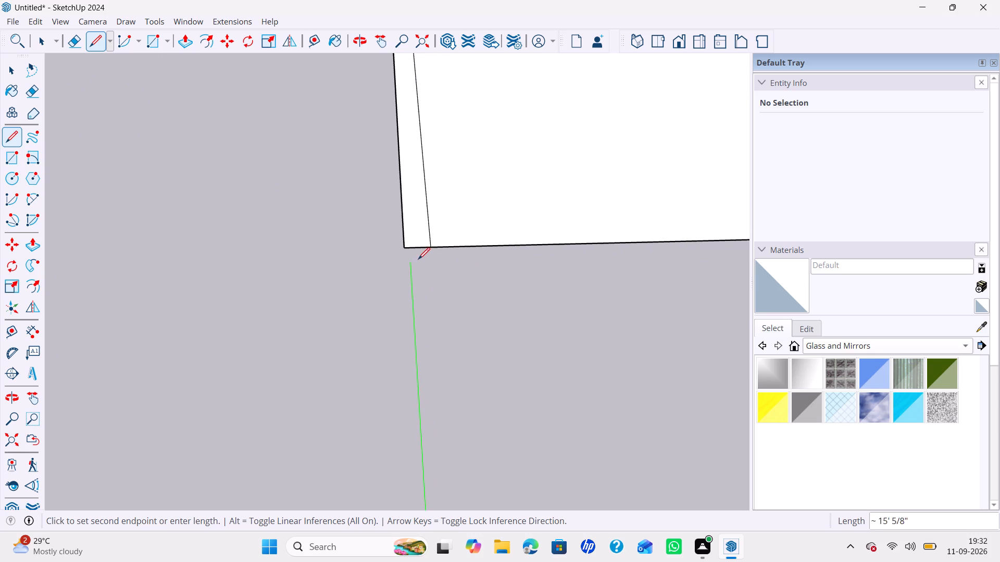
scroll(411, 248, up, 4)
click(413, 249)
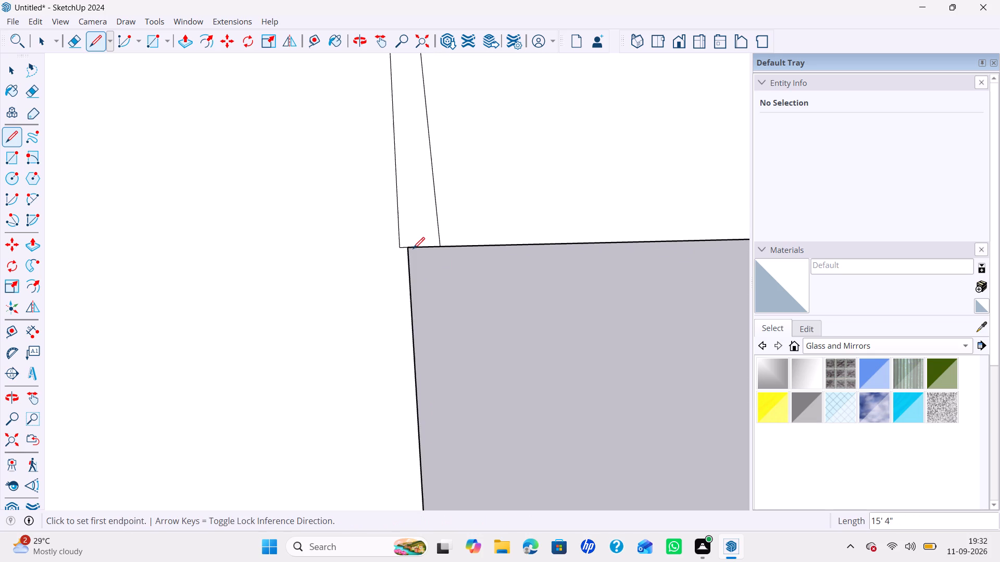
Erase the outer line of the first 15' room's wall strip and the short stub left beyond the new edge's end.
scroll(426, 265, down, 8)
scroll(448, 298, down, 20)
scroll(448, 298, down, 2)
shift+middle_drag(466, 322, 418, 293)
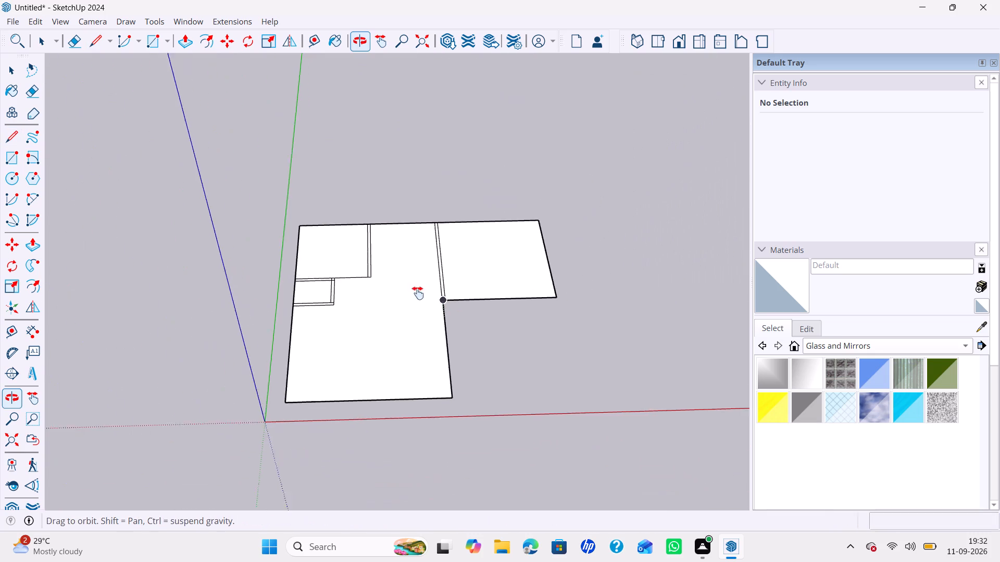
shift+middle_drag(418, 293, 379, 253)
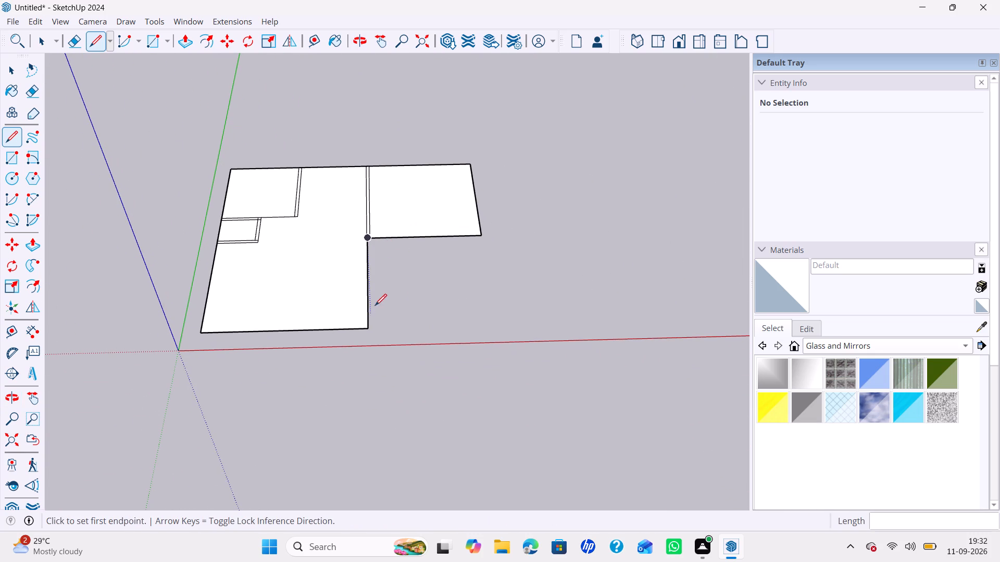
scroll(384, 248, up, 6)
key(Escape)
scroll(359, 225, up, 5)
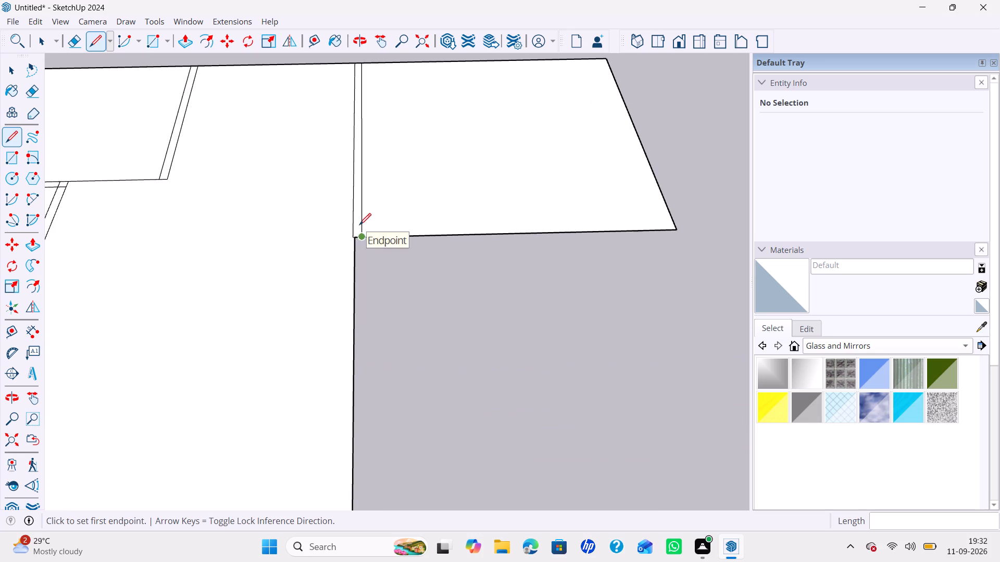
key(space)
text(e)
drag(356, 219, 348, 219)
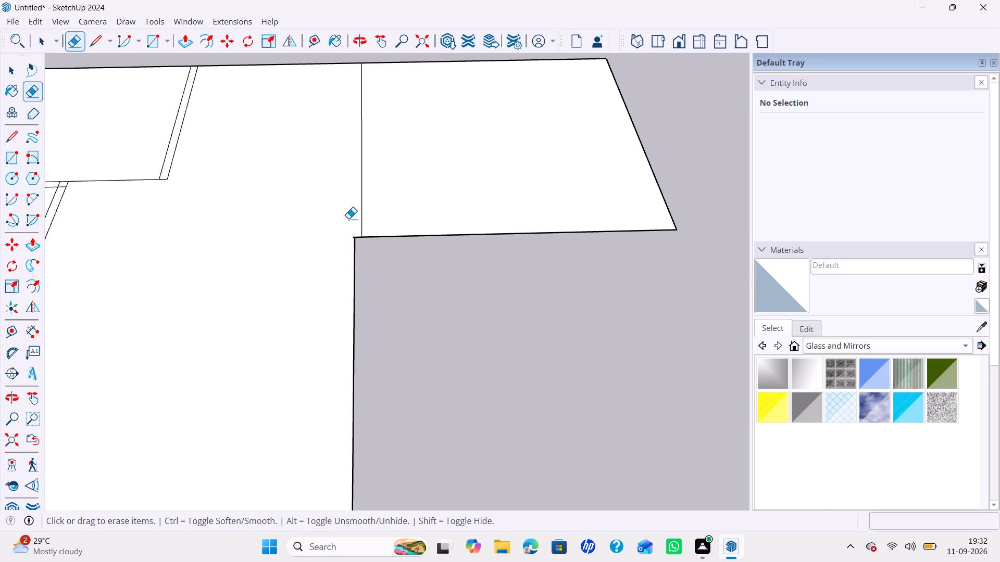
scroll(347, 219, up, 18)
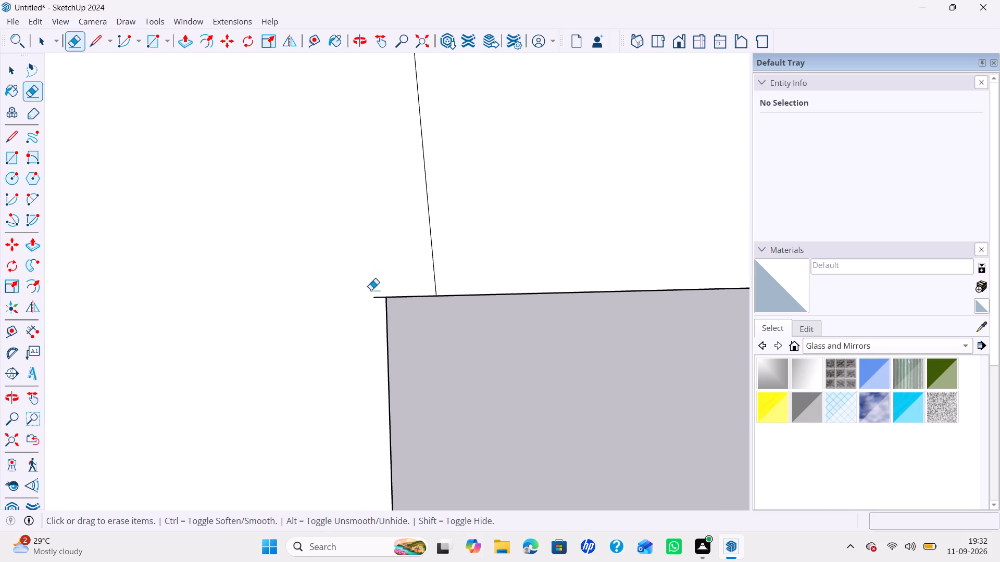
click(377, 296)
Redraw the strip's outer line 15' back along green, from the new edge's back end to the plan's back edge.
key(l)
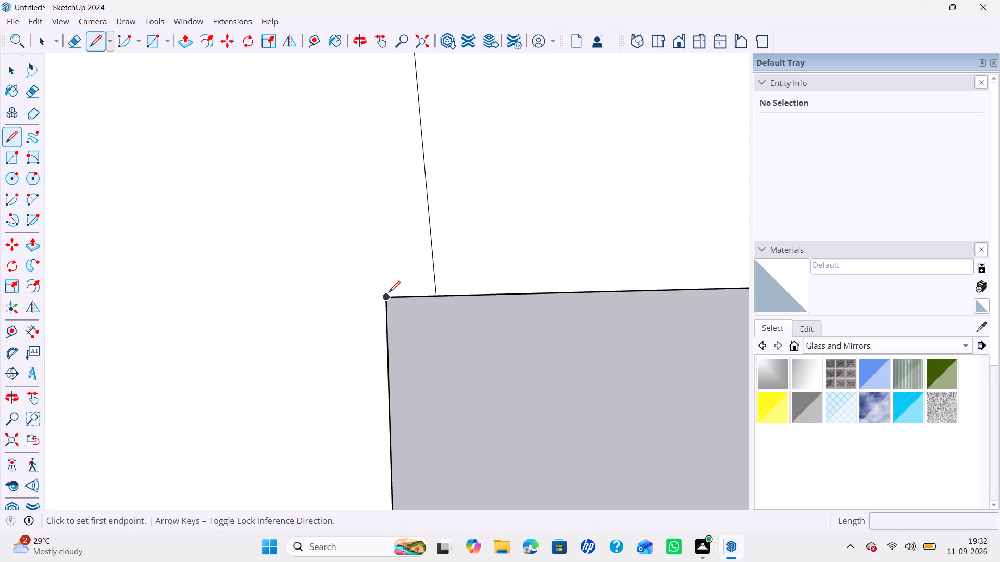
click(389, 293)
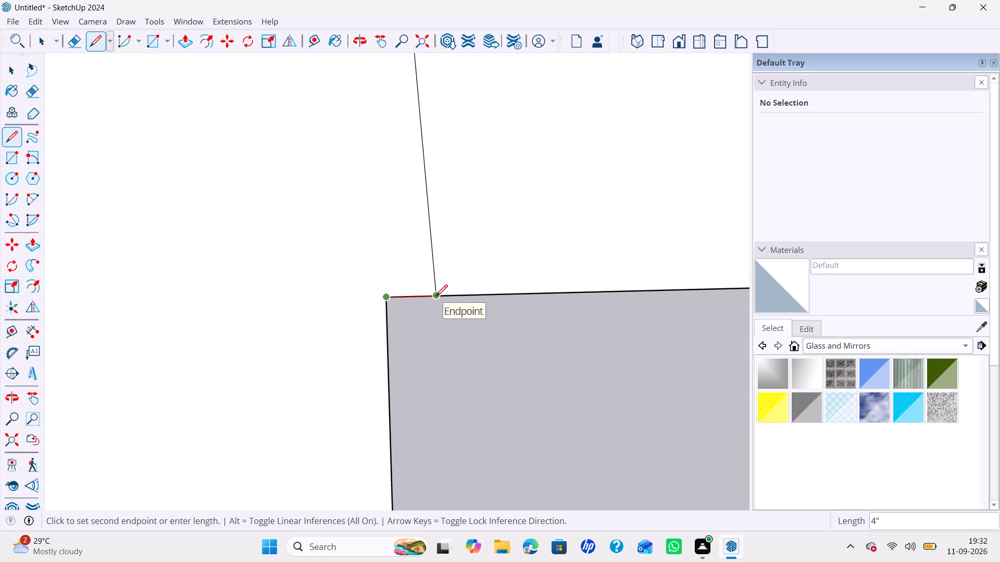
scroll(422, 287, down, 8)
scroll(399, 256, down, 20)
scroll(399, 256, down, 5)
scroll(397, 219, up, 1)
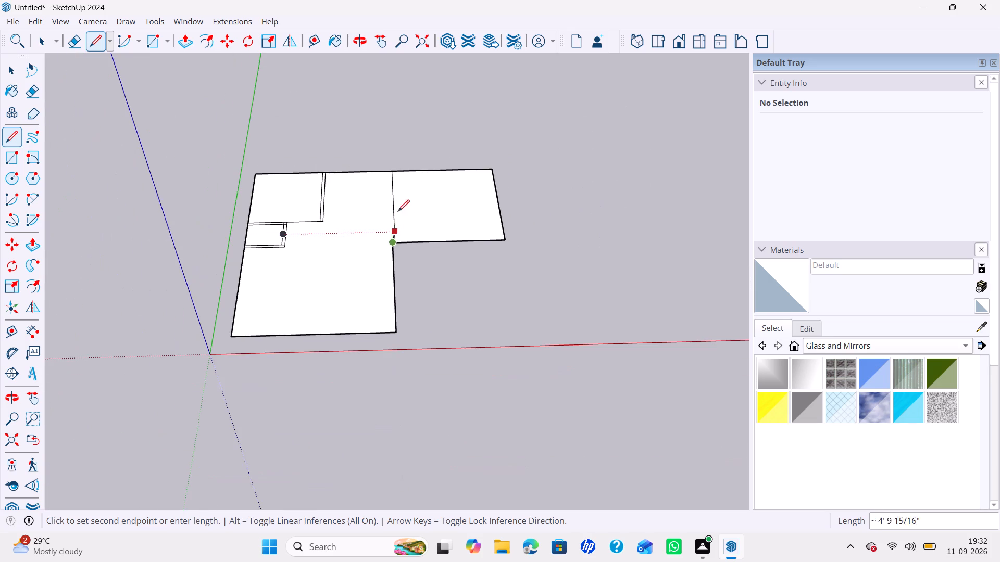
scroll(398, 211, up, 2)
scroll(383, 158, up, 4)
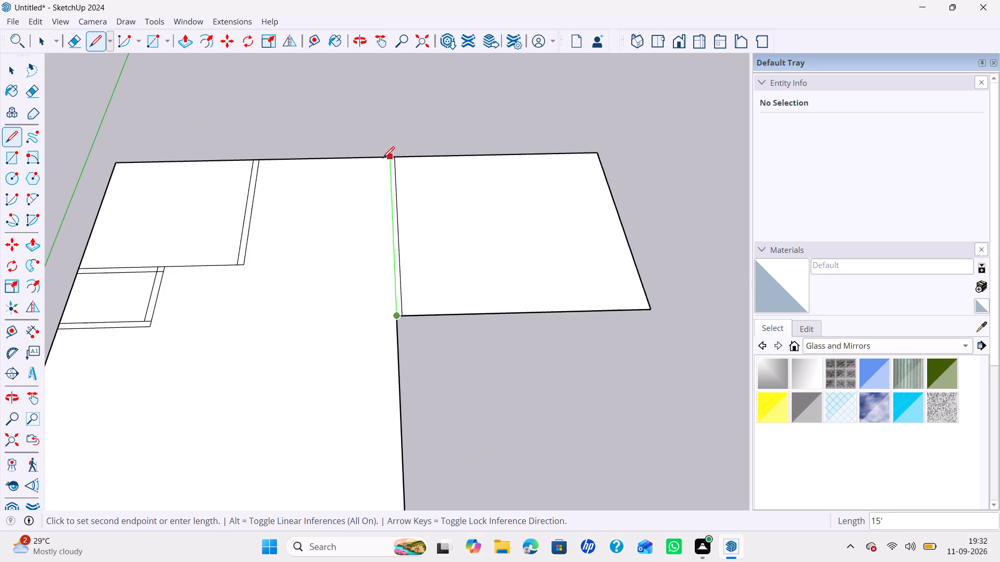
scroll(393, 158, up, 3)
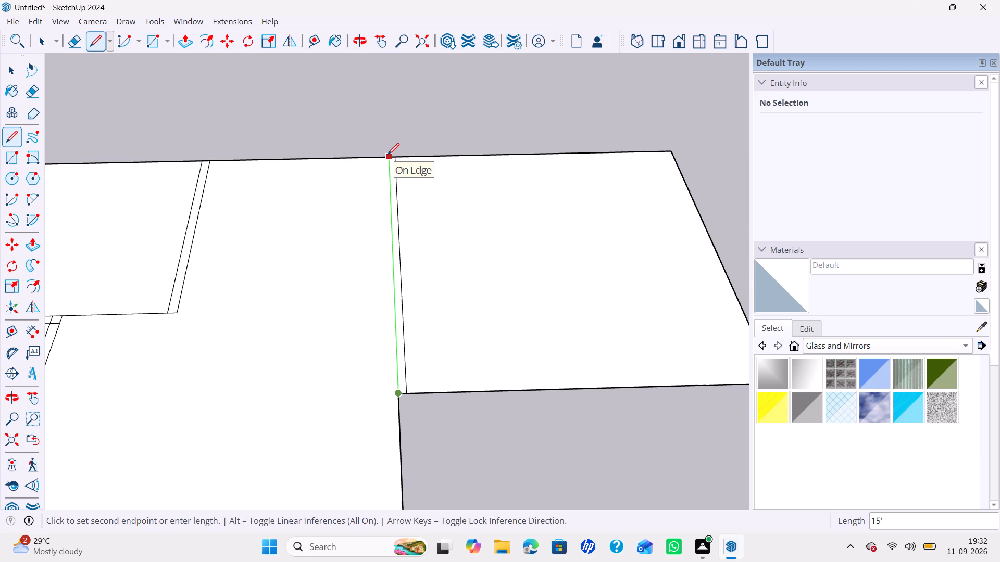
click(387, 155)
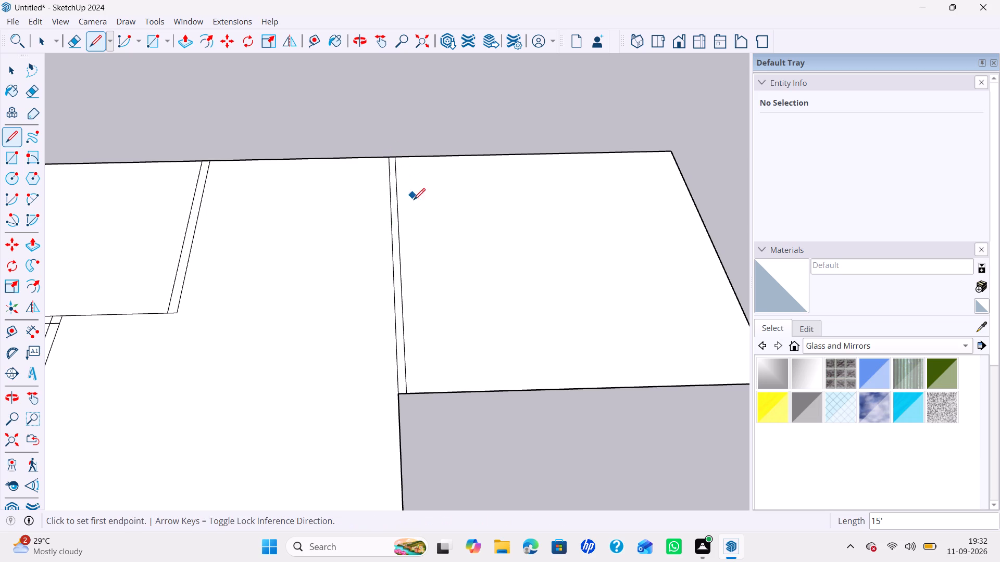
key(Escape)
scroll(417, 234, down, 7)
scroll(417, 307, down, 2)
key(space)
Outline a 4" wall strip outside the front room: 4" along red from its front corner, and 15' 4" back along green.
scroll(416, 328, down, 3)
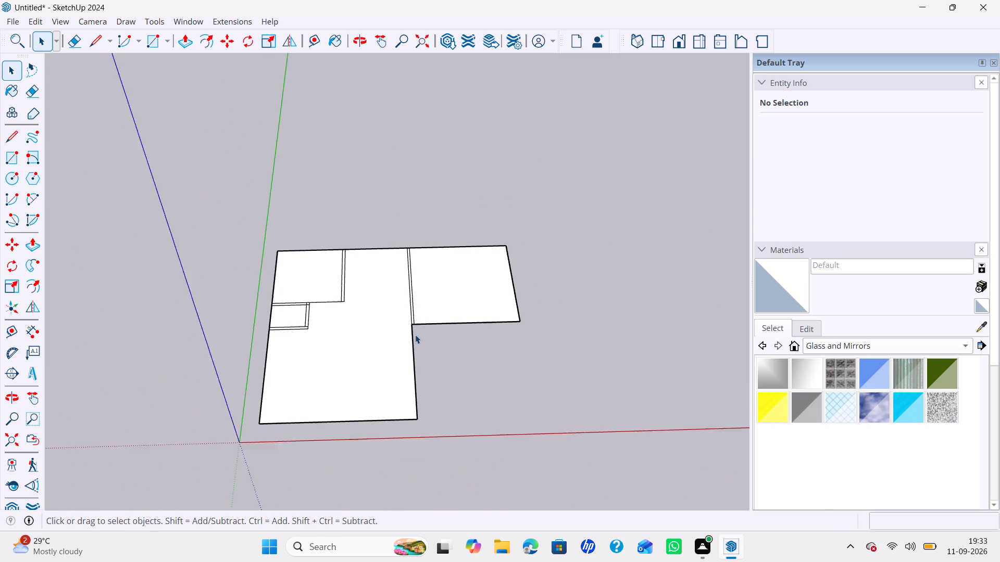
scroll(415, 335, down, 2)
shift+middle_drag(415, 335, 394, 278)
scroll(394, 296, up, 1)
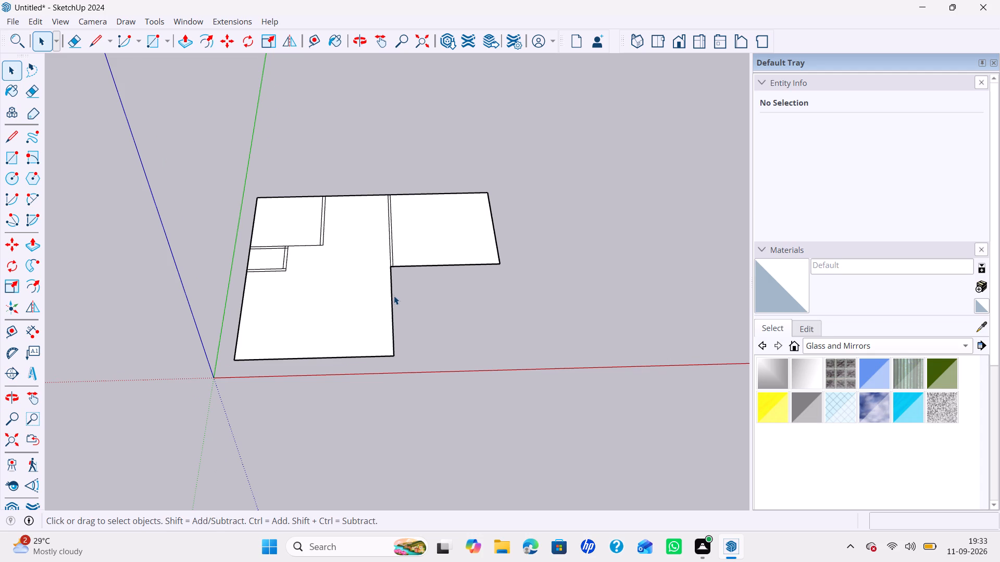
middle_drag(382, 315, 404, 318)
scroll(409, 301, up, 5)
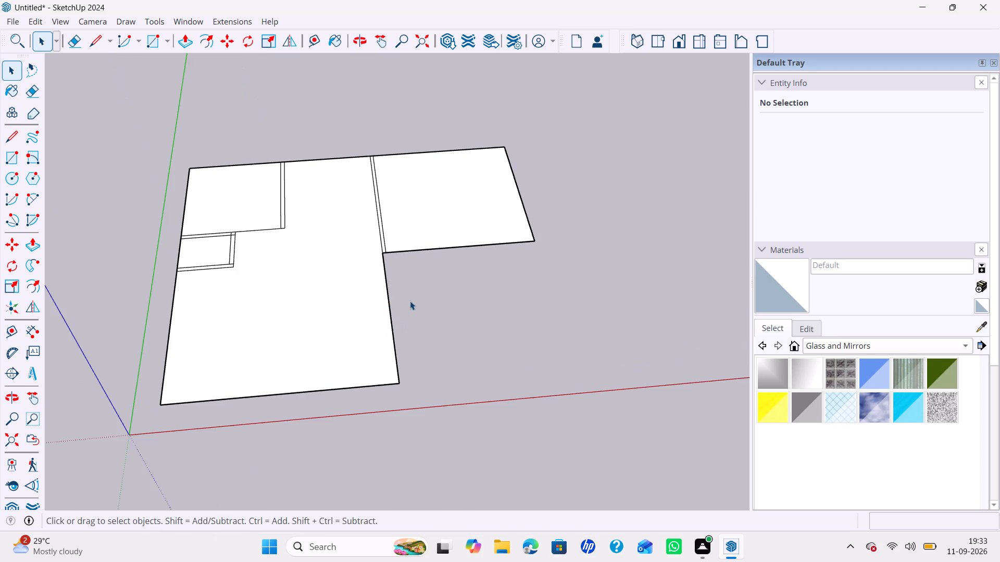
middle_click(414, 299)
middle_click(456, 298)
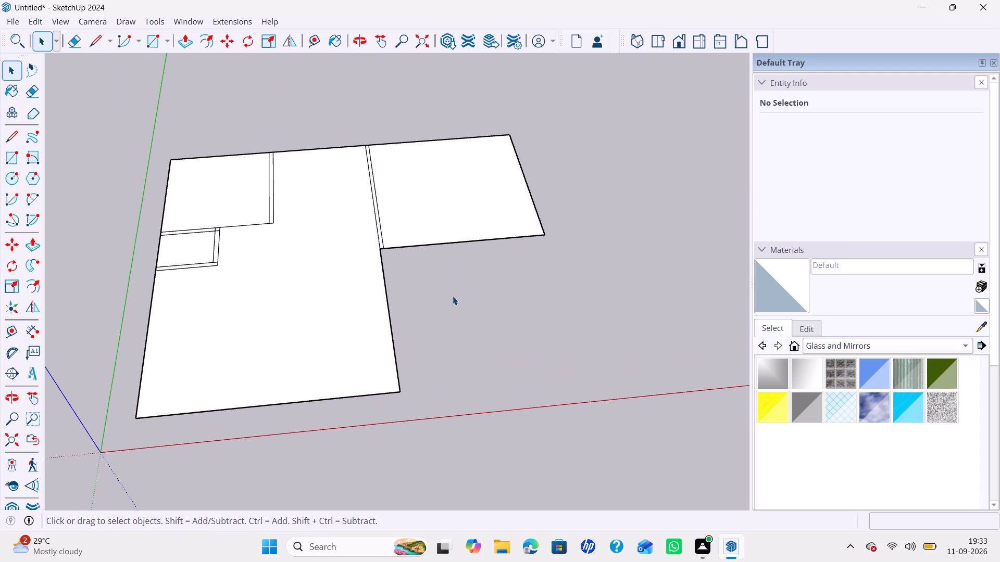
middle_drag(423, 302, 429, 303)
middle_drag(523, 292, 538, 291)
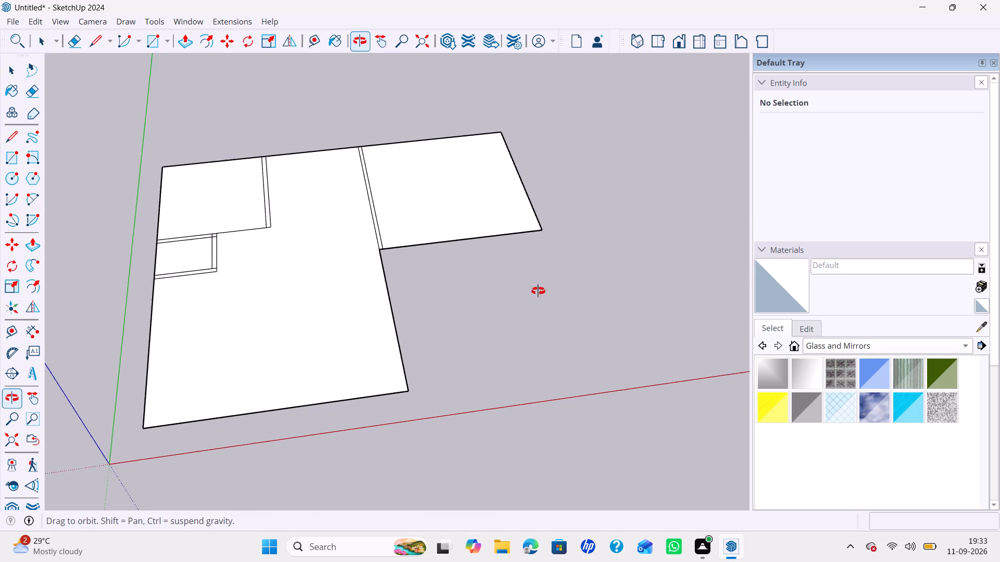
middle_drag(538, 291, 591, 276)
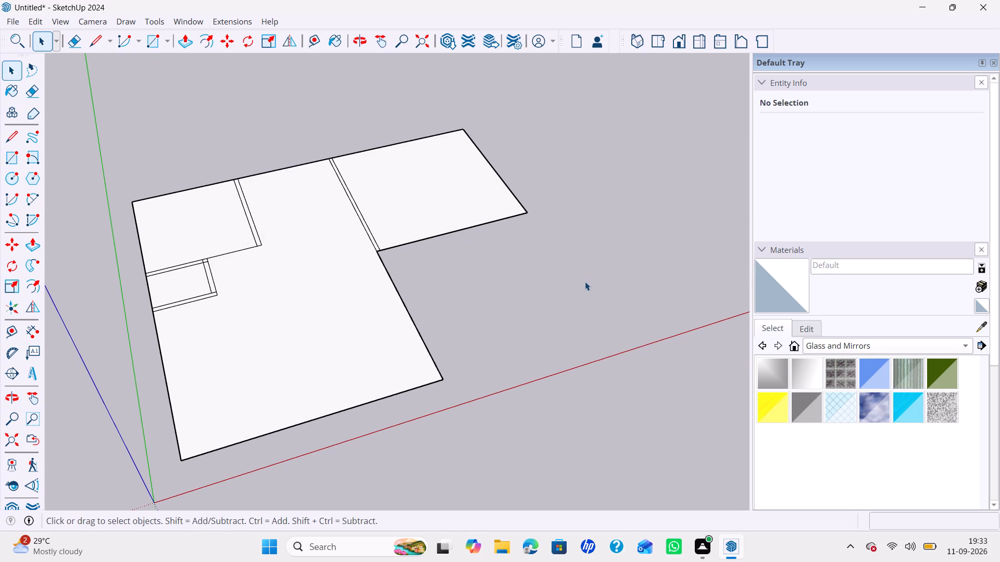
key(l)
key(Return)
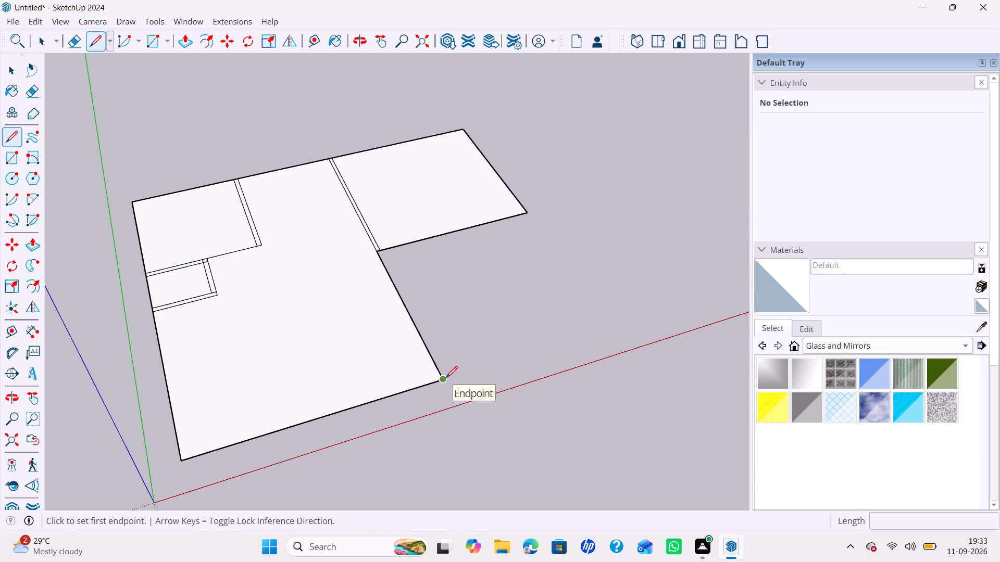
click(446, 378)
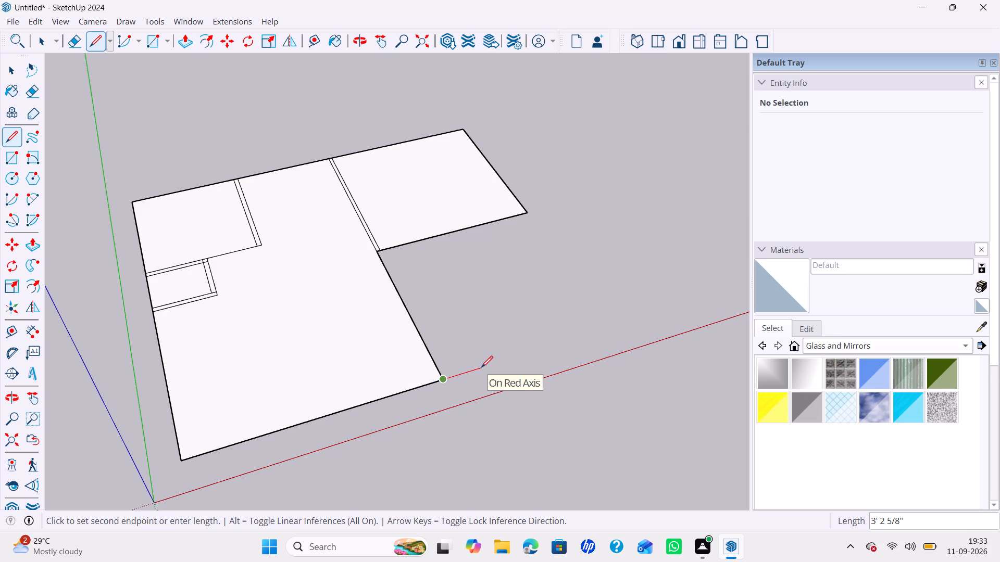
text(4")
key(Return)
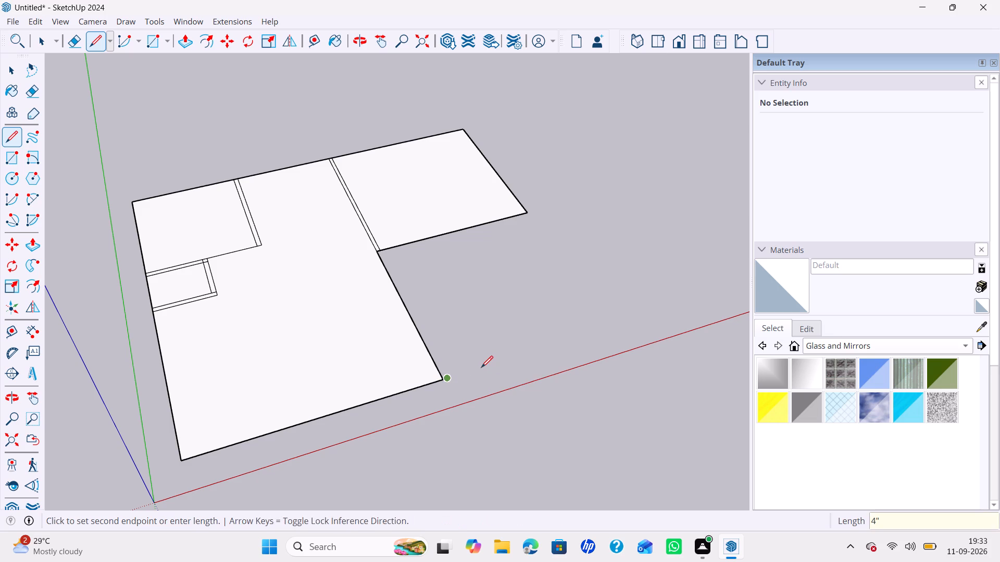
scroll(373, 251, up, 8)
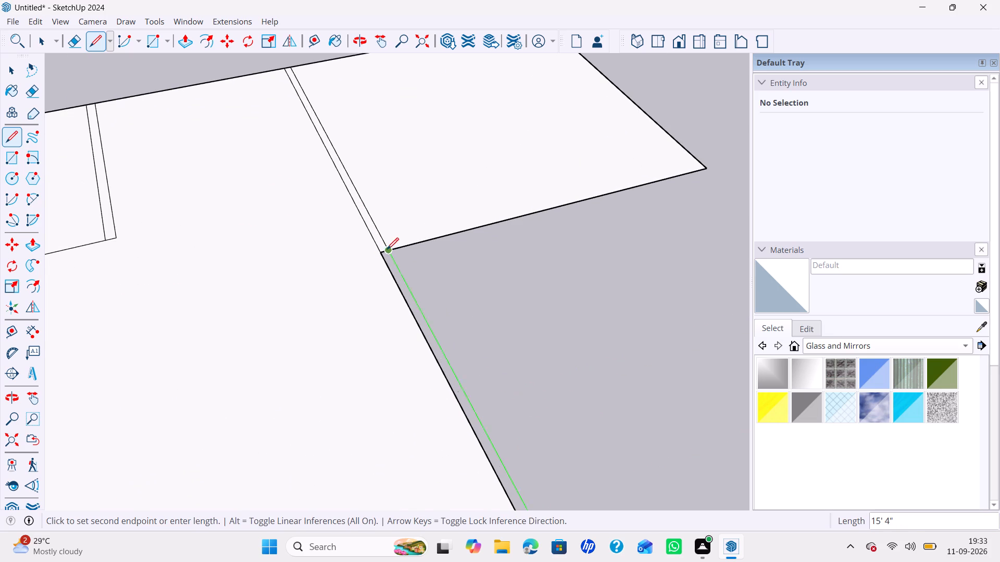
click(392, 250)
Copy the first 15' room's front edge 4" forward along green.
scroll(430, 283, down, 7)
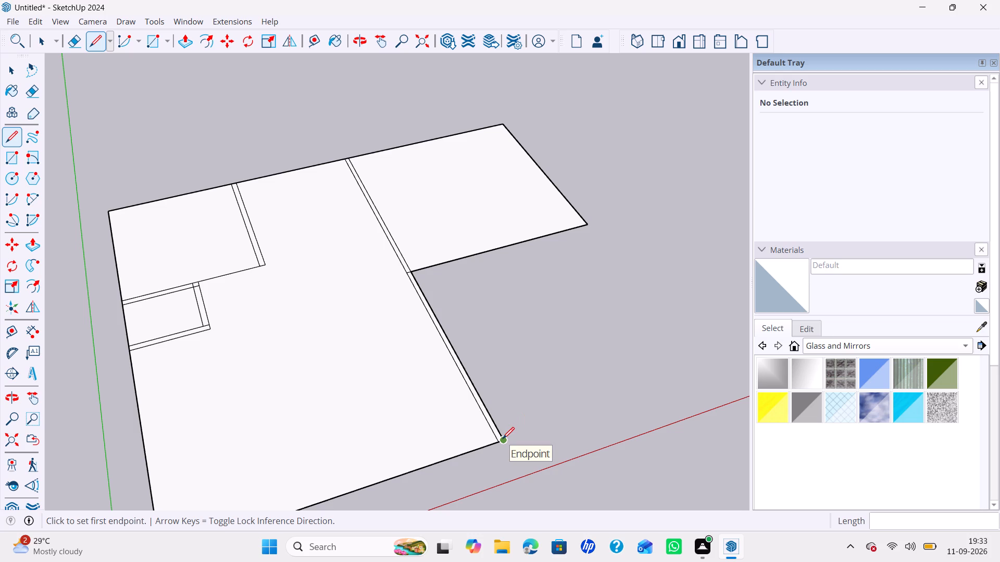
key(space)
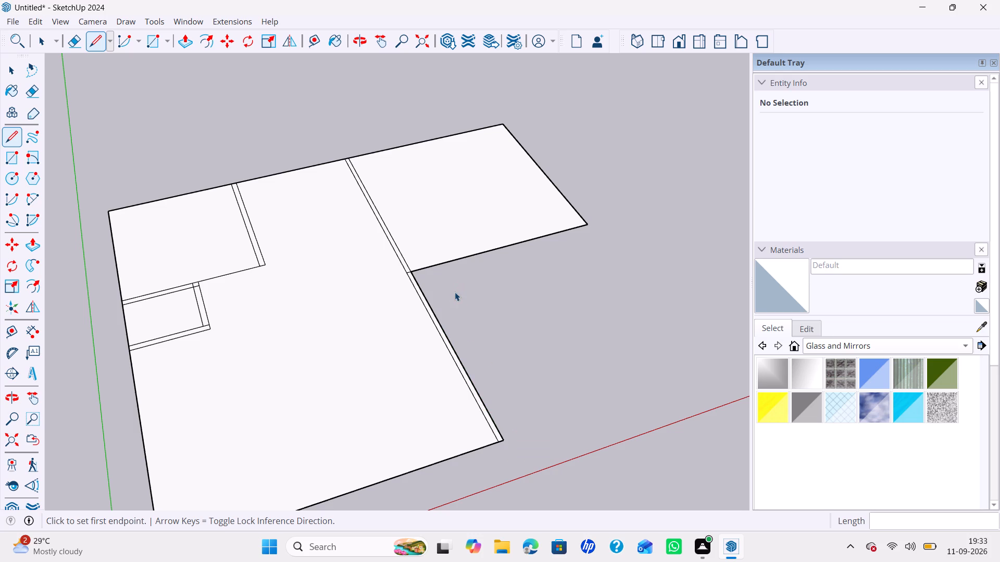
click(454, 260)
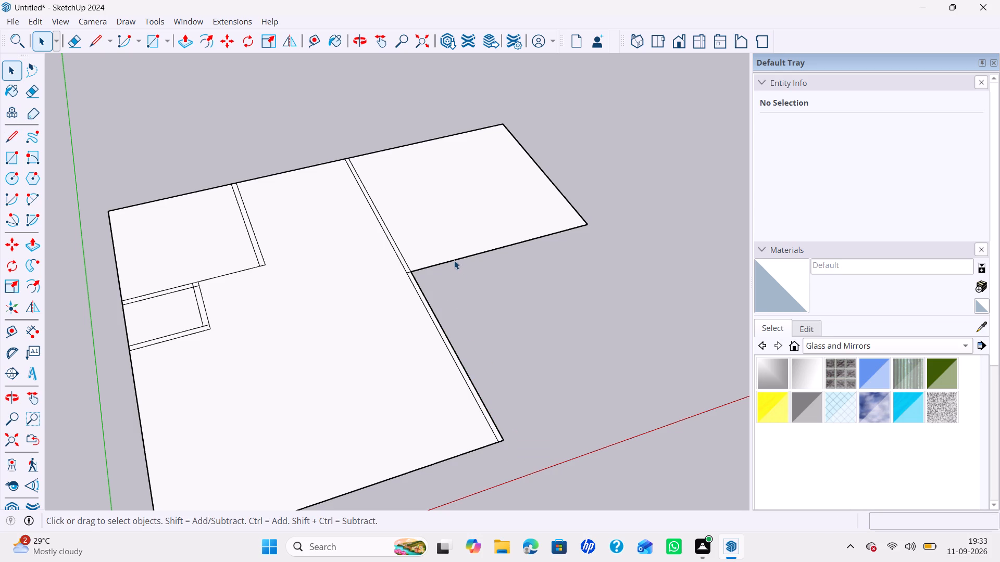
key(m)
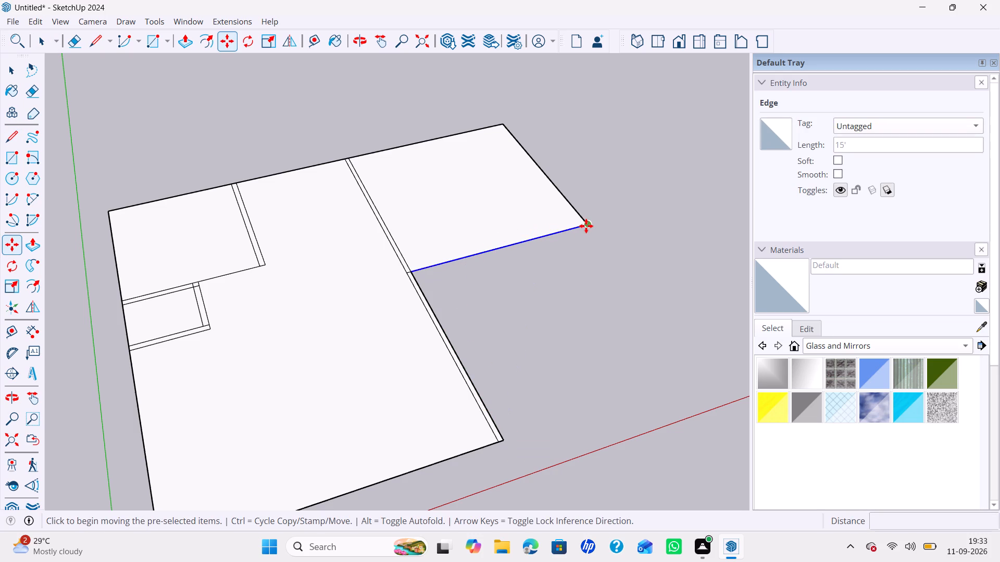
click(587, 225)
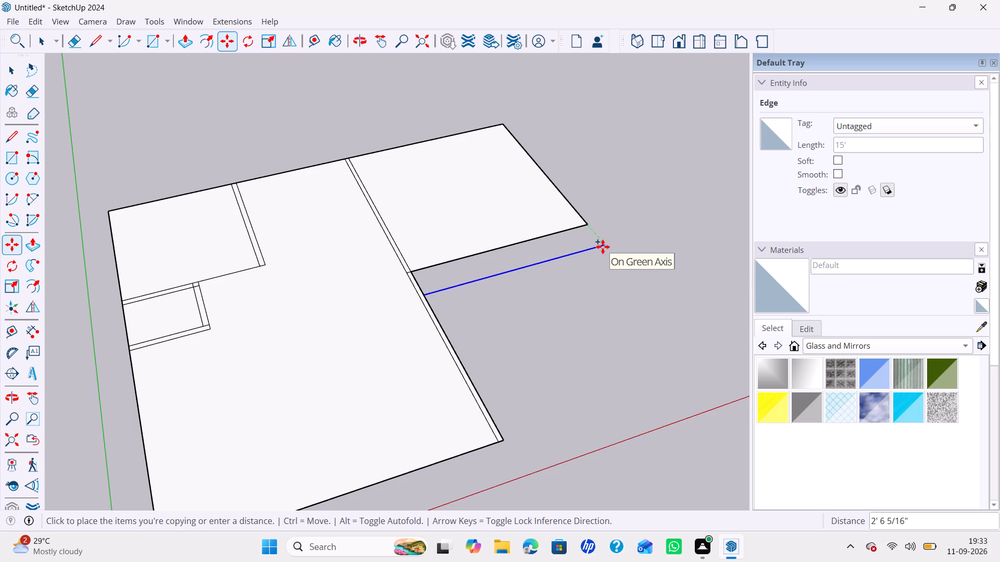
text(4")
key(Return)
key(space)
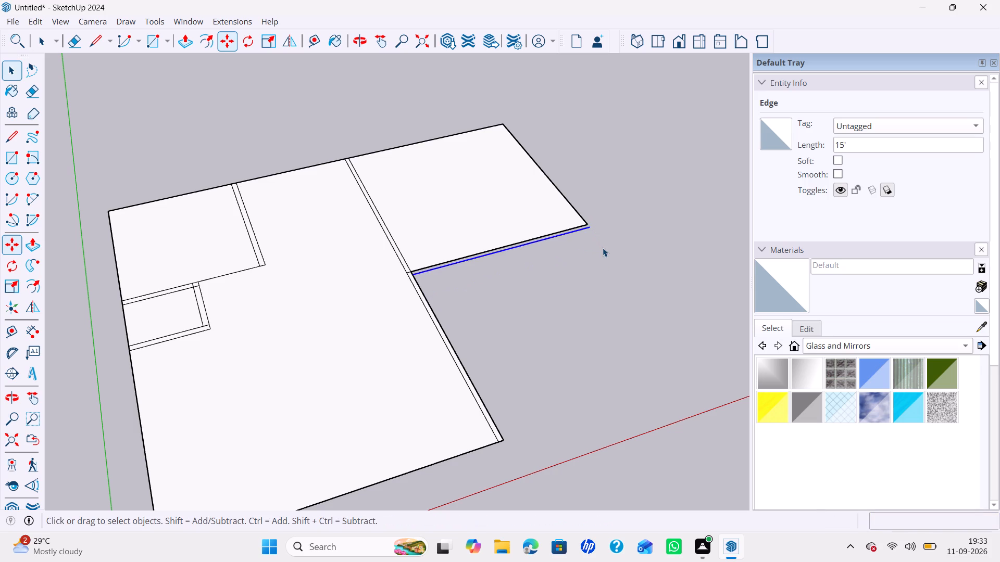
Close the outer end of the copied 4" wall strip with a short line along the first 15' room's side edge.
key(l)
scroll(591, 219, up, 4)
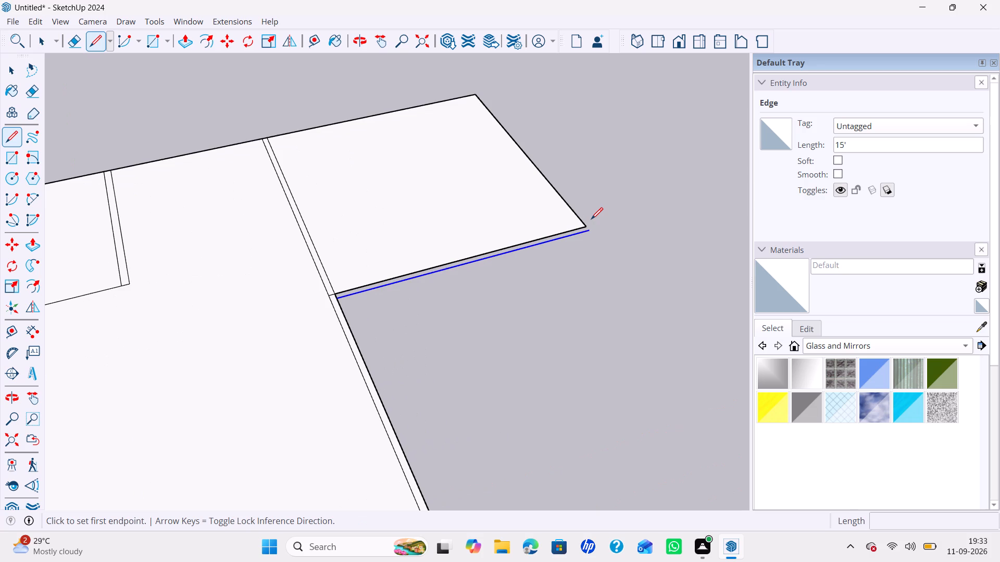
scroll(591, 219, up, 4)
click(582, 227)
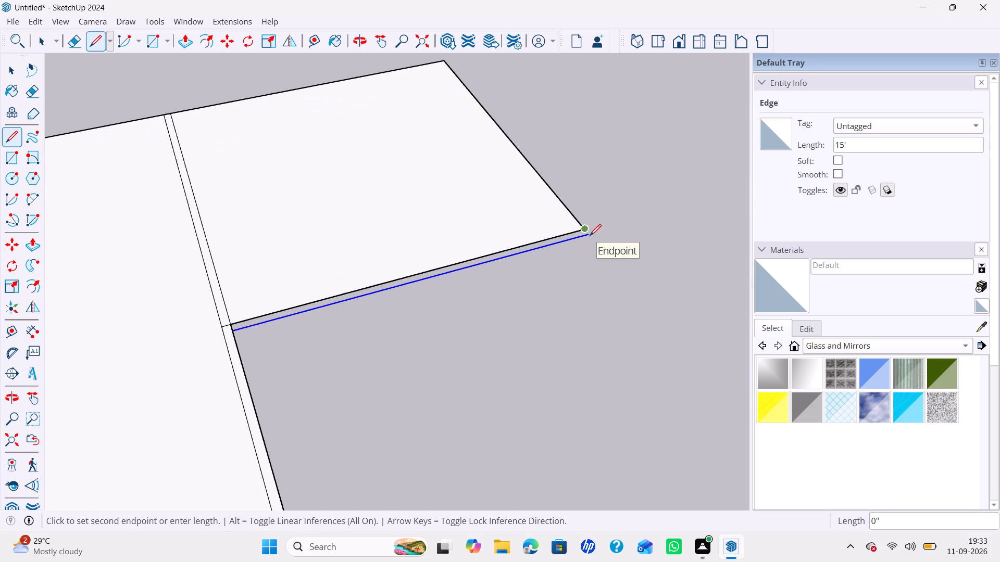
scroll(590, 236, up, 4)
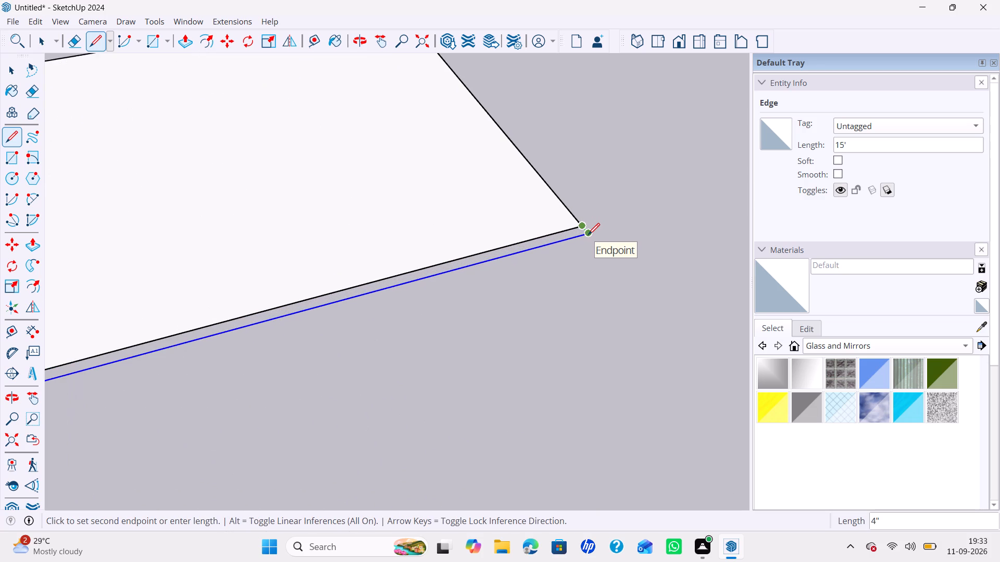
click(588, 235)
Outline a small room in front of the strip's outer end: 7' 3" forward along green, 4' along red, and back to the strip.
scroll(587, 237, down, 7)
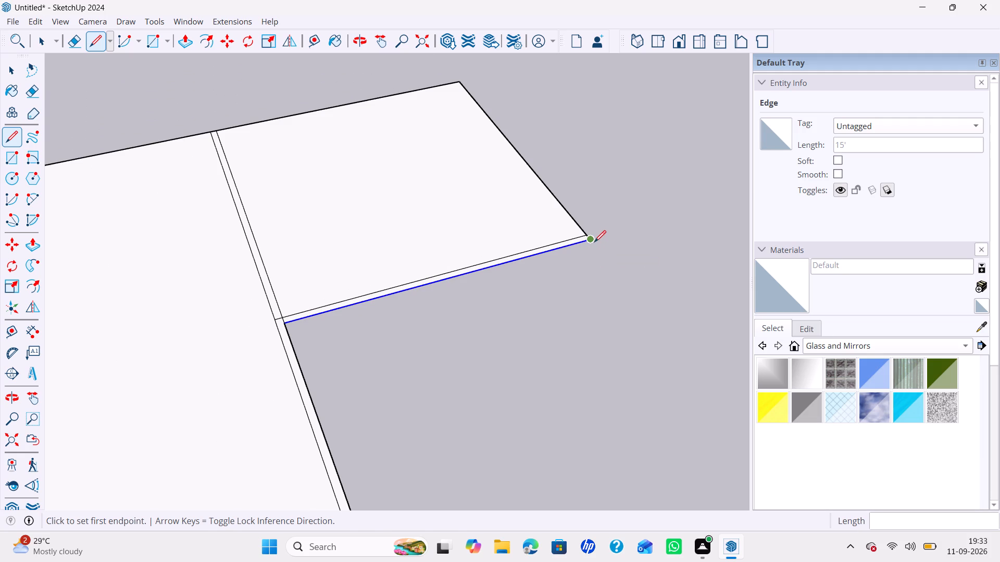
click(594, 241)
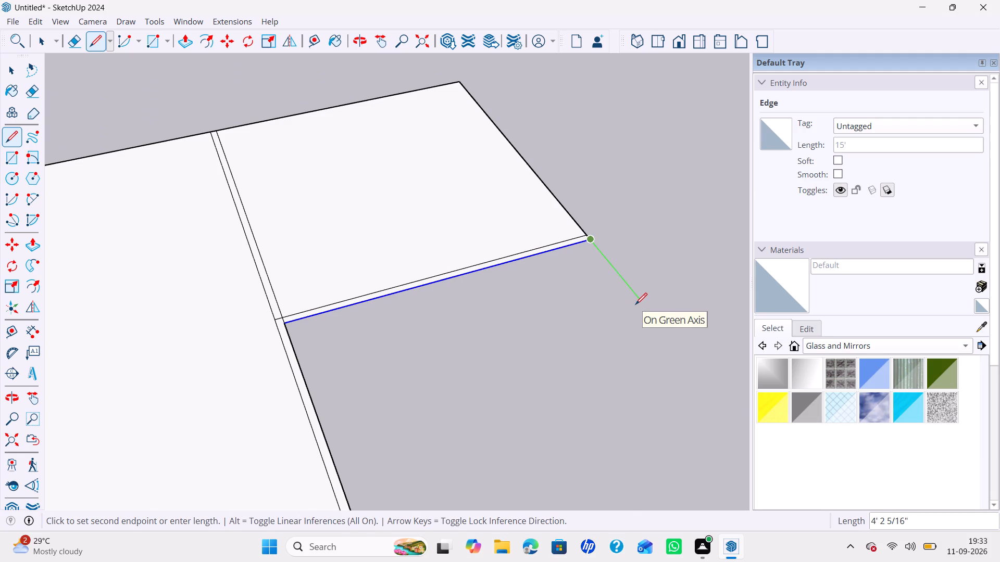
text(7')
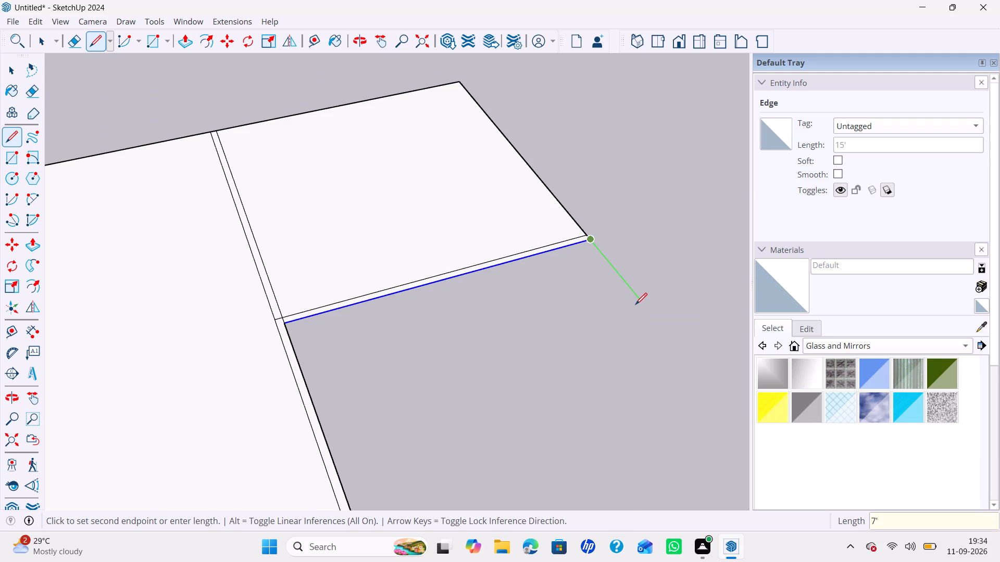
text(3")
key(Return)
scroll(623, 315, down, 6)
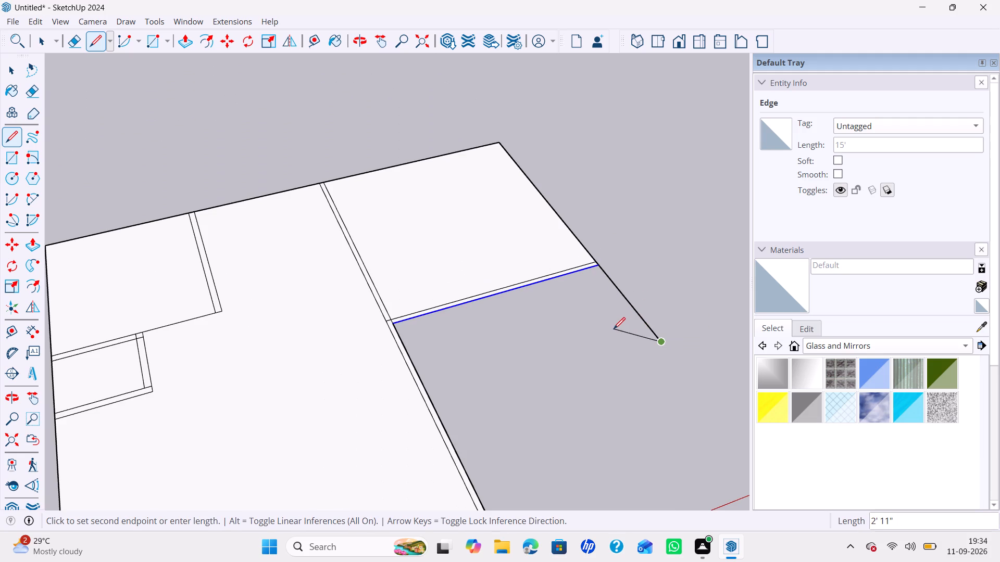
key(Left)
key(Right)
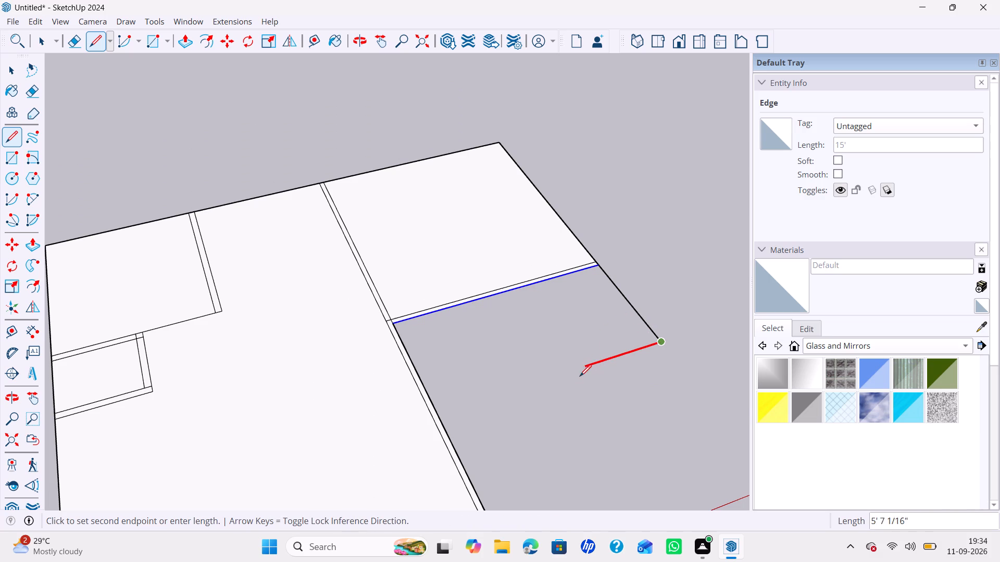
text(4")
key(BackSpace)
key(apostrophe)
key(Return)
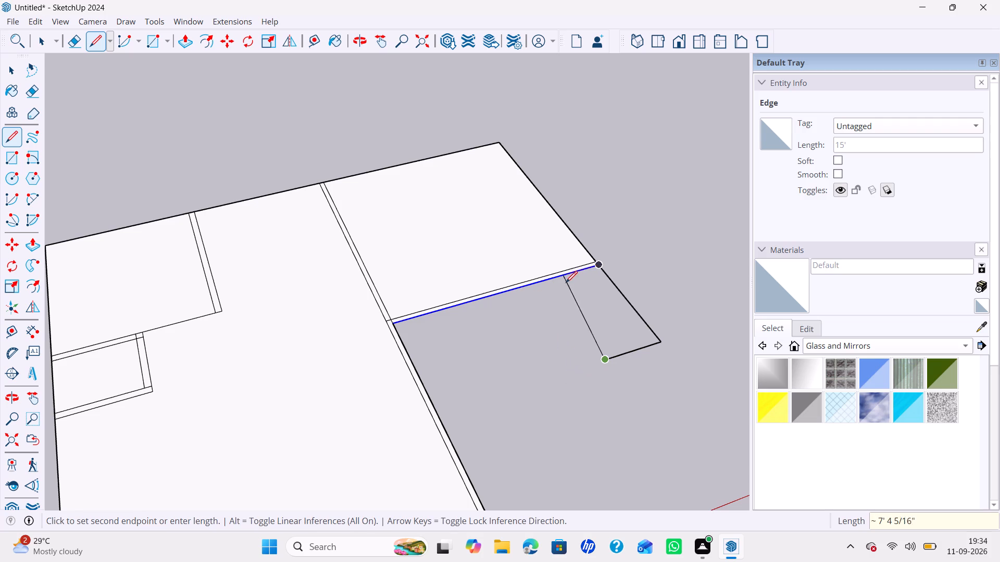
click(551, 280)
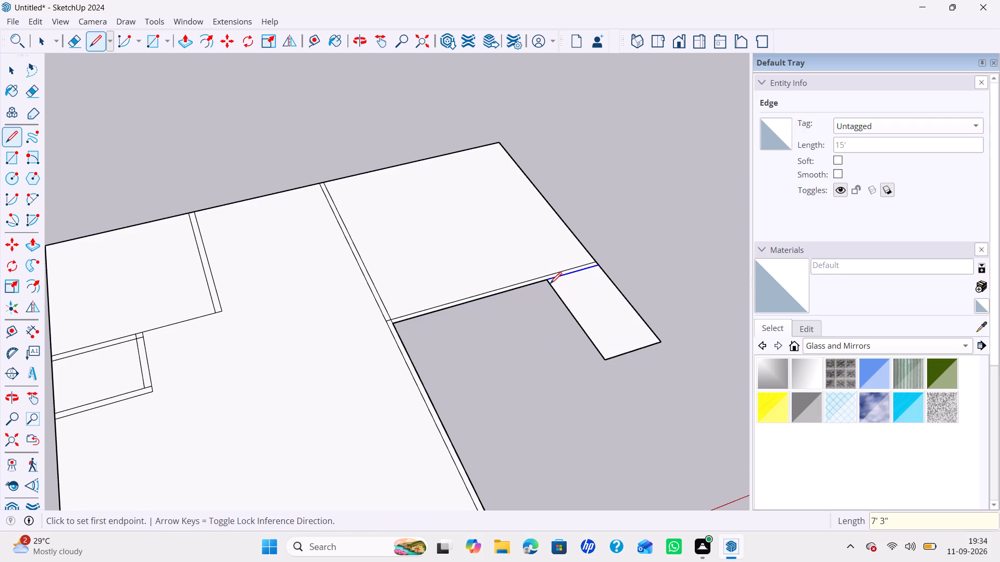
Add a 5" wall strip along the small room's inner side, running 7' 3" back to the 4" strip.
click(602, 357)
text(5")
key(Return)
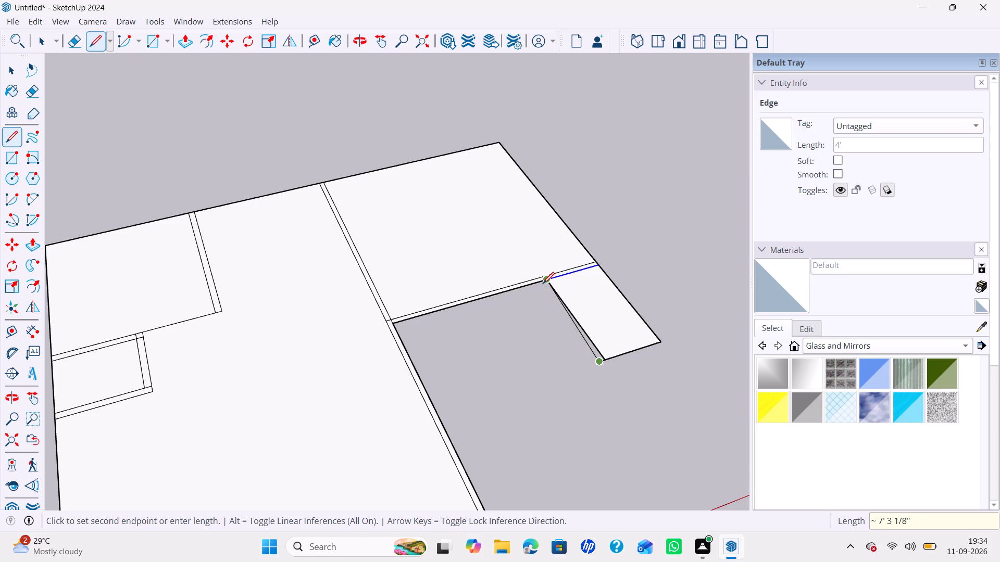
click(537, 284)
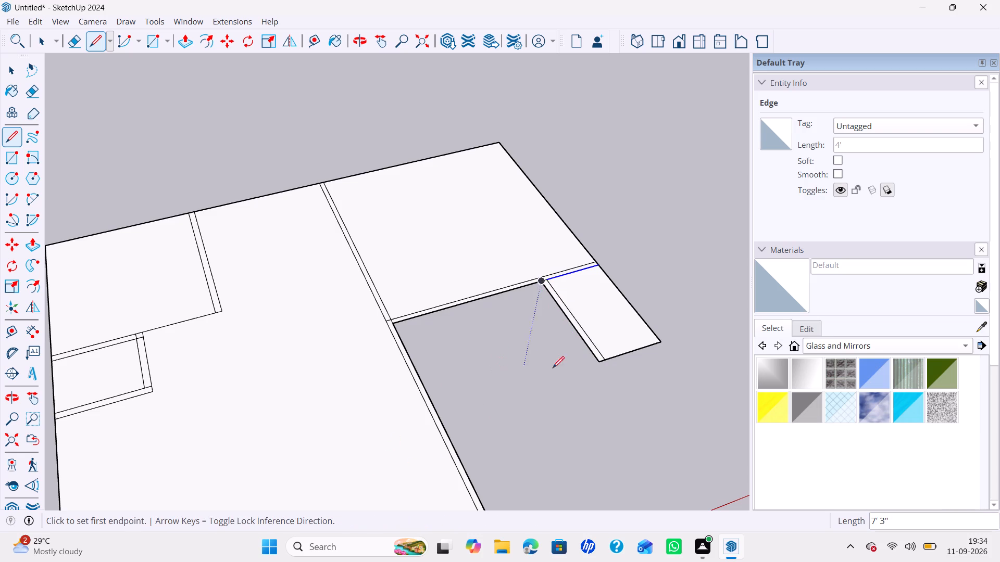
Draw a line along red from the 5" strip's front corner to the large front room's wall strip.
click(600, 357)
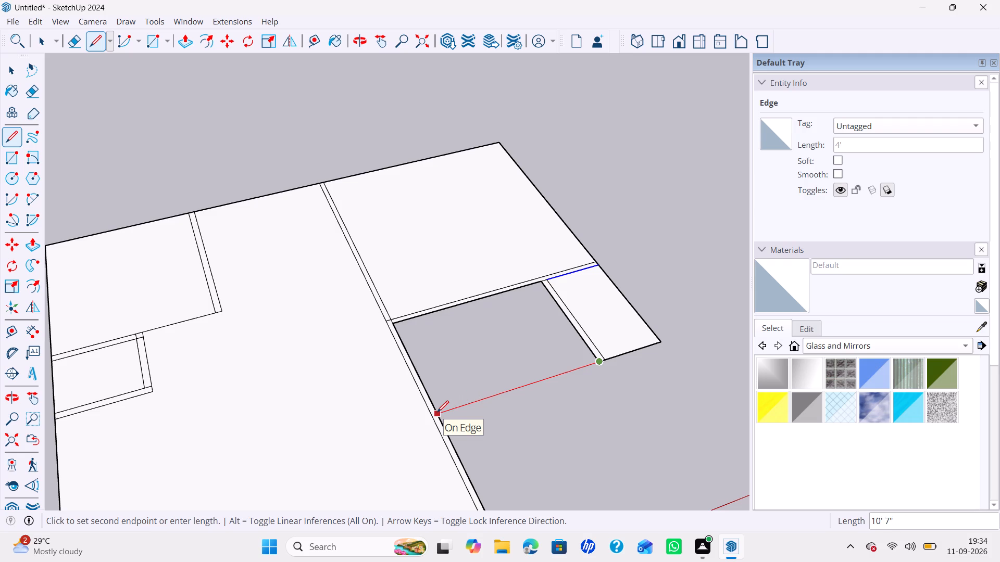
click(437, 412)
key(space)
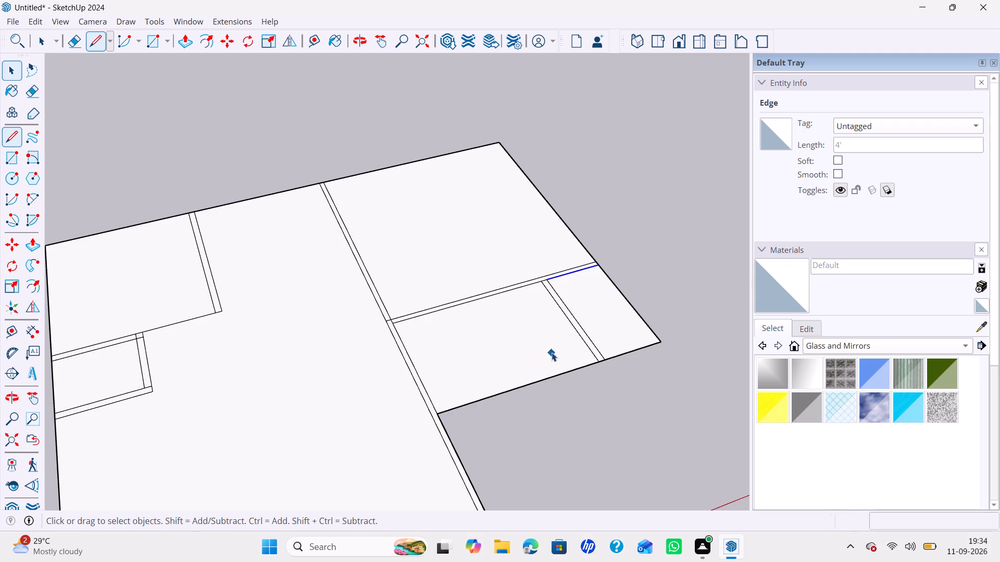
Move the 5" strip's inner line 1" along red, away from the small room, to widen the strip.
click(592, 356)
key(m)
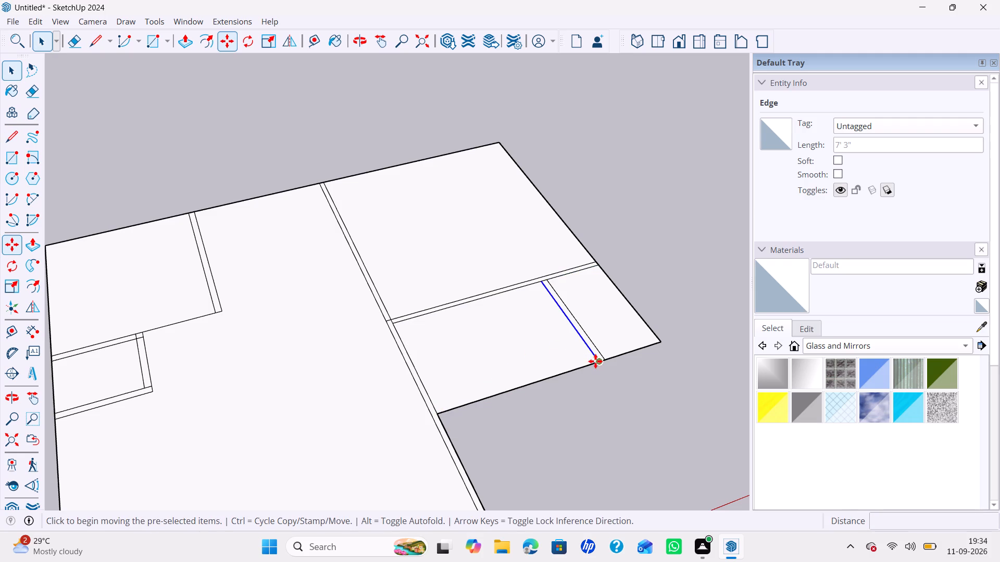
double_click(598, 361)
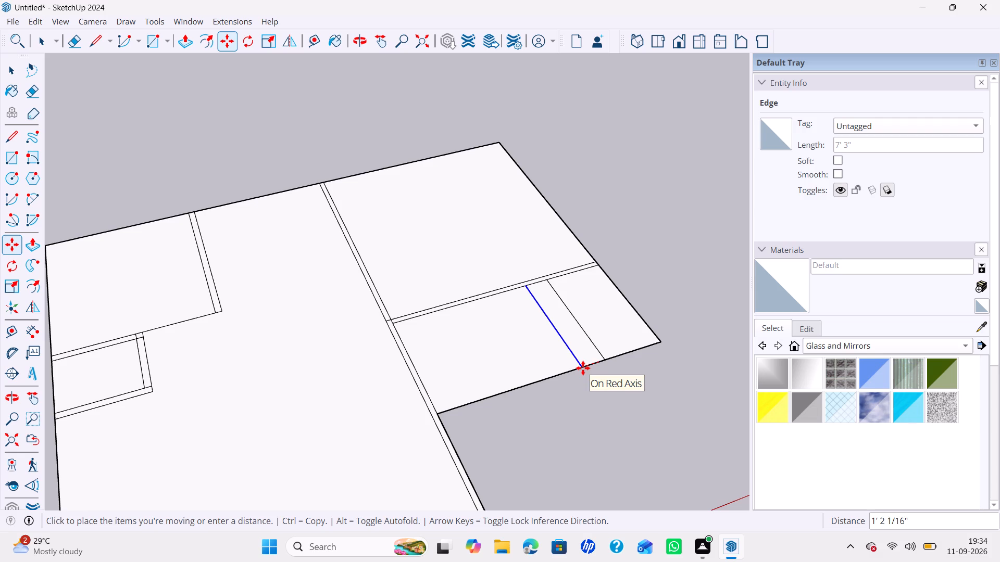
text(1")
key(Return)
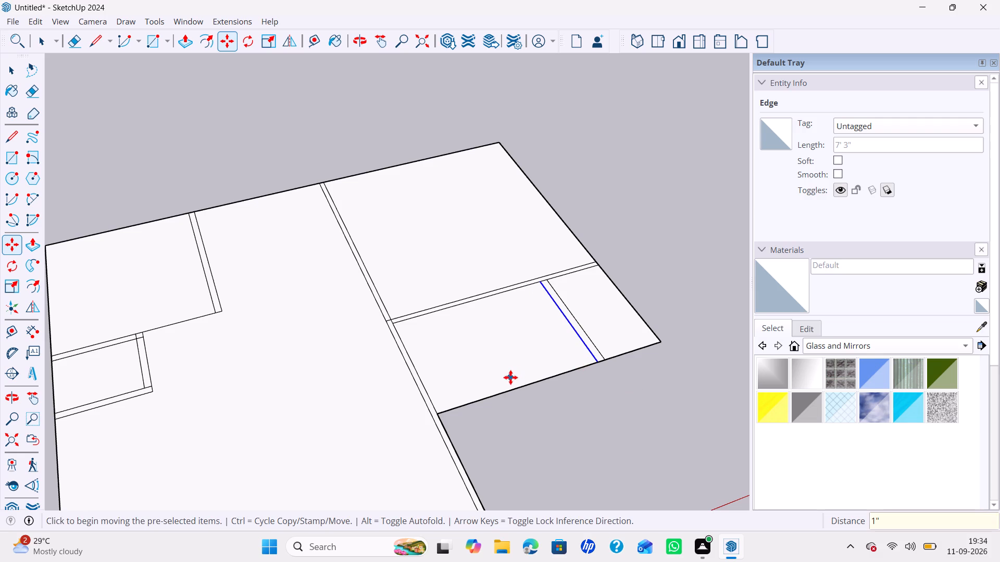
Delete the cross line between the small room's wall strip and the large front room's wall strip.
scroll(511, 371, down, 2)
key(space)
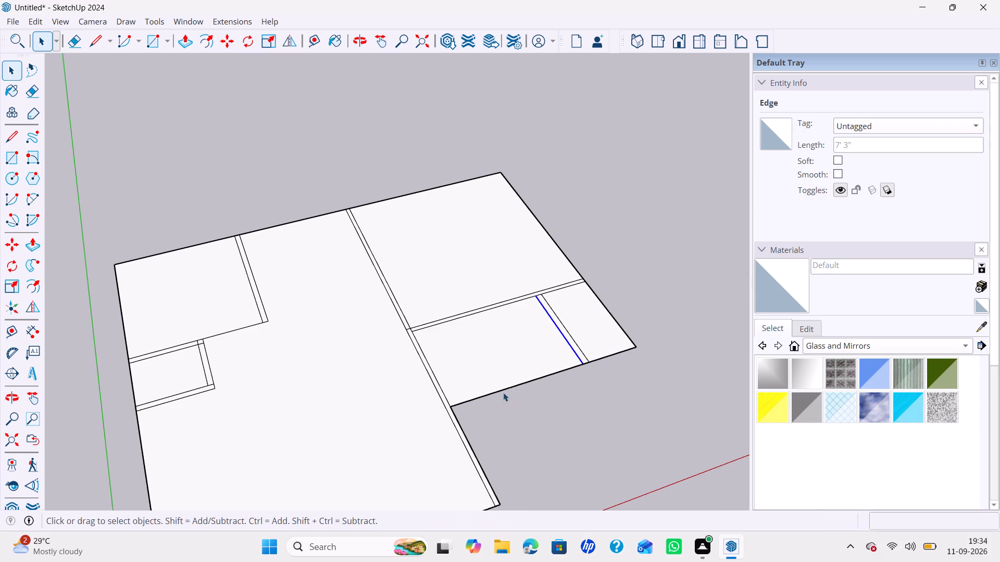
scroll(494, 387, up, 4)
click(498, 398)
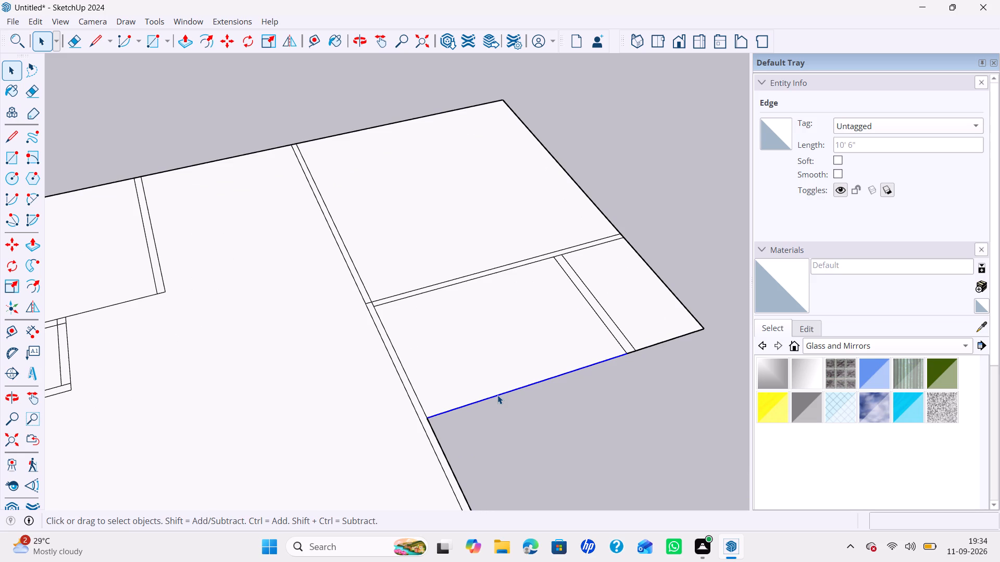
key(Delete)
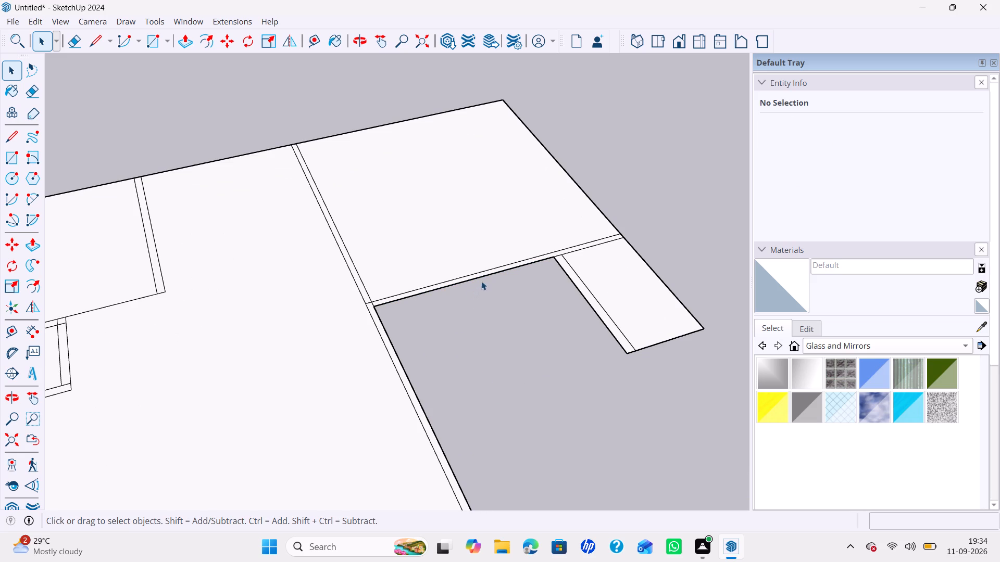
Copy the 10' 6" front edge of the 4" strip 15' forward along green.
key(m)
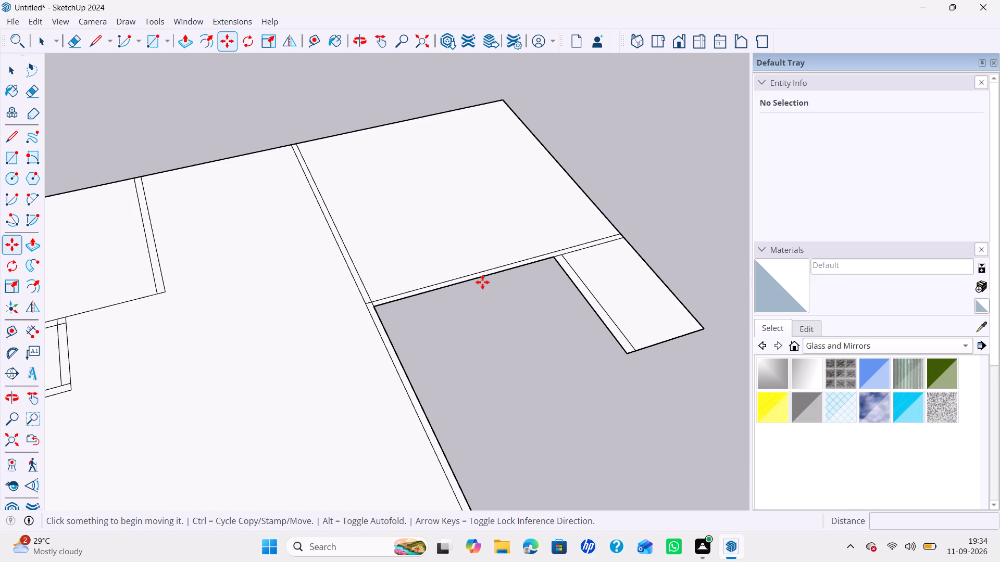
key(space)
click(491, 274)
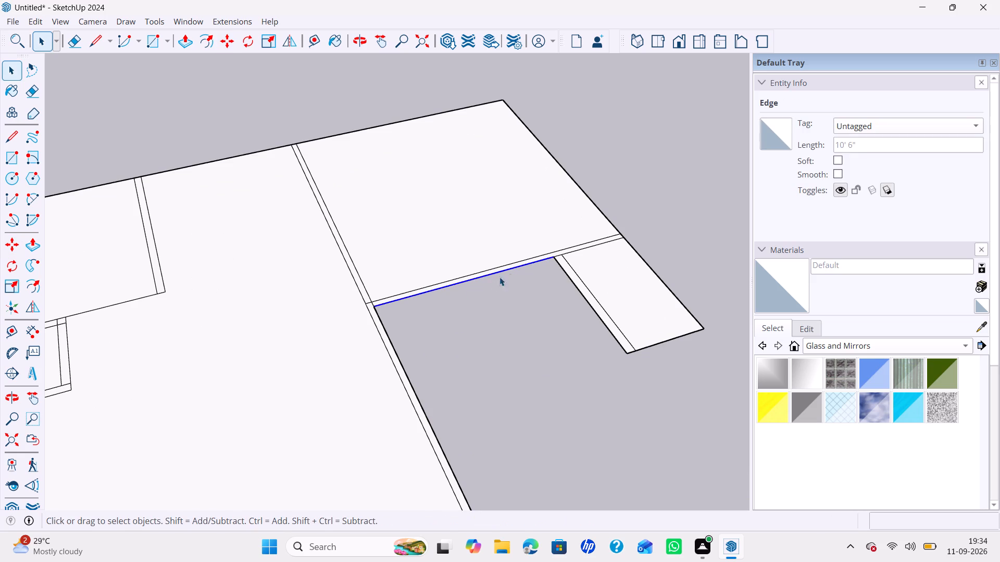
key(m)
click(556, 256)
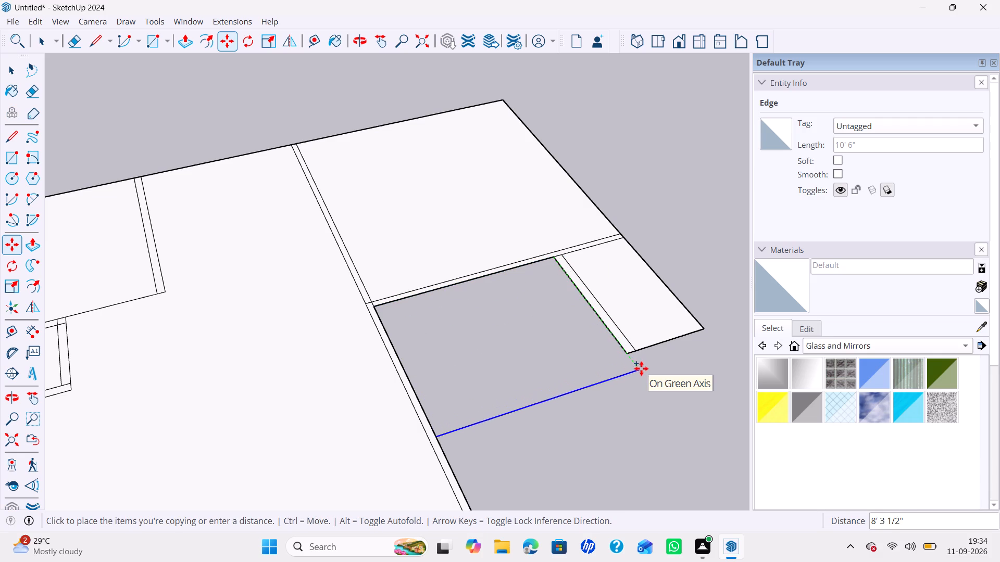
text(15')
key(Return)
Extend both lines of the small room's wall strip 7' 9" forward along green to the copied edge's level, and close its front end.
scroll(652, 372, down, 3)
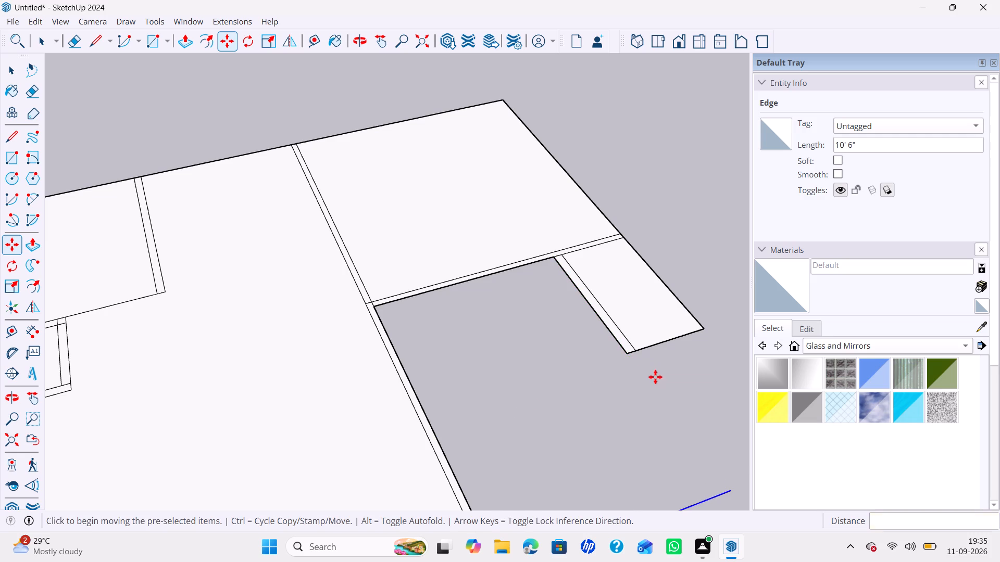
scroll(655, 377, down, 3)
shift+middle_drag(657, 382, 543, 274)
middle_drag(601, 326, 517, 384)
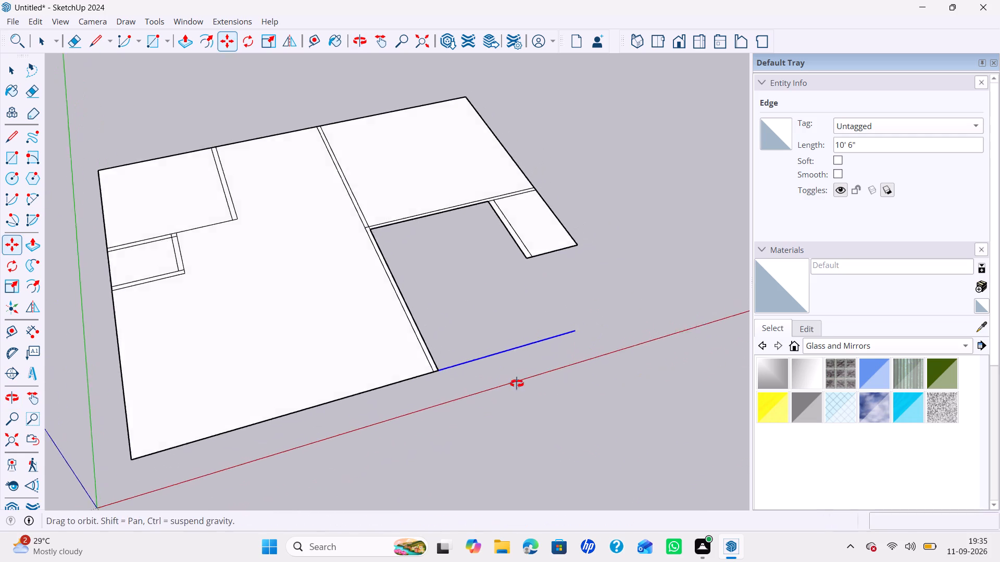
middle_drag(517, 384, 499, 395)
key(l)
scroll(536, 315, up, 5)
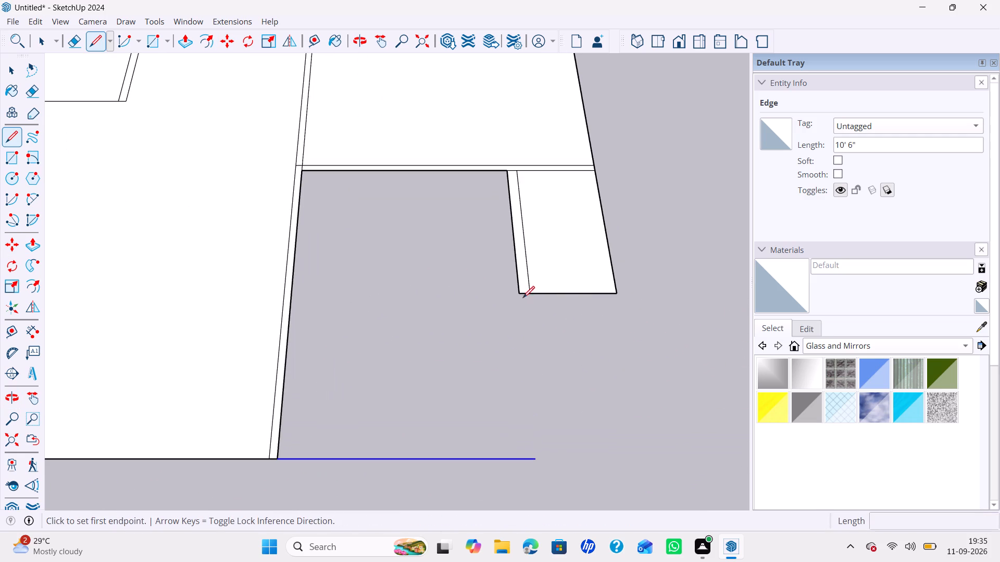
click(524, 293)
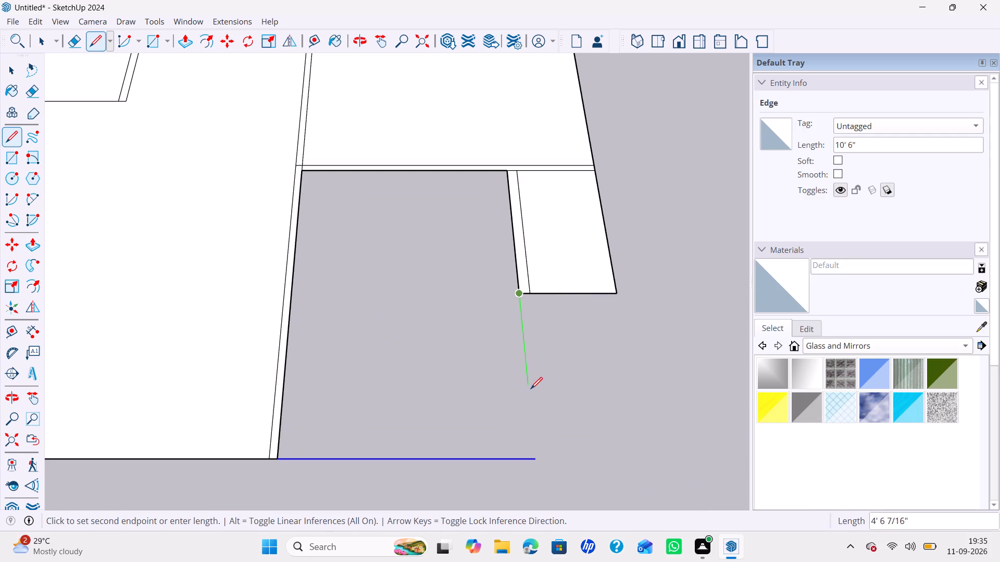
click(535, 459)
click(531, 294)
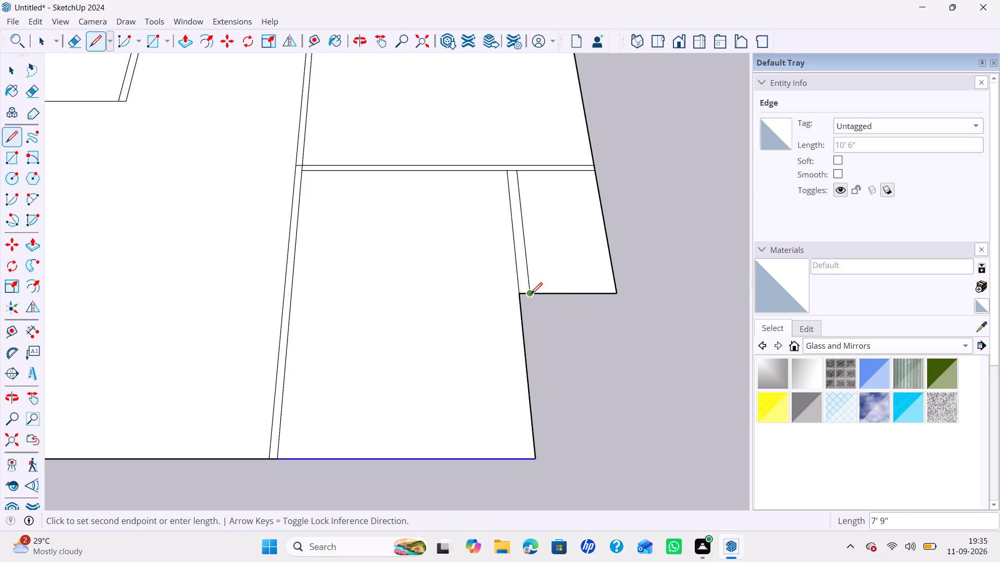
click(546, 454)
click(534, 455)
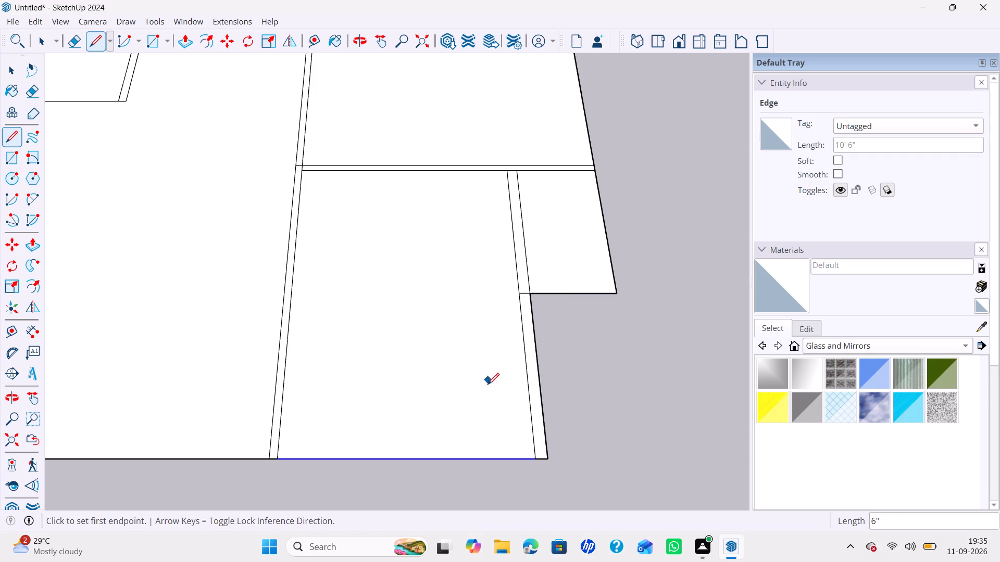
Outline a second small room in front of the first: 4' along red from the wall strip's front corner, and 7' 9" back to the first room's corner.
click(547, 456)
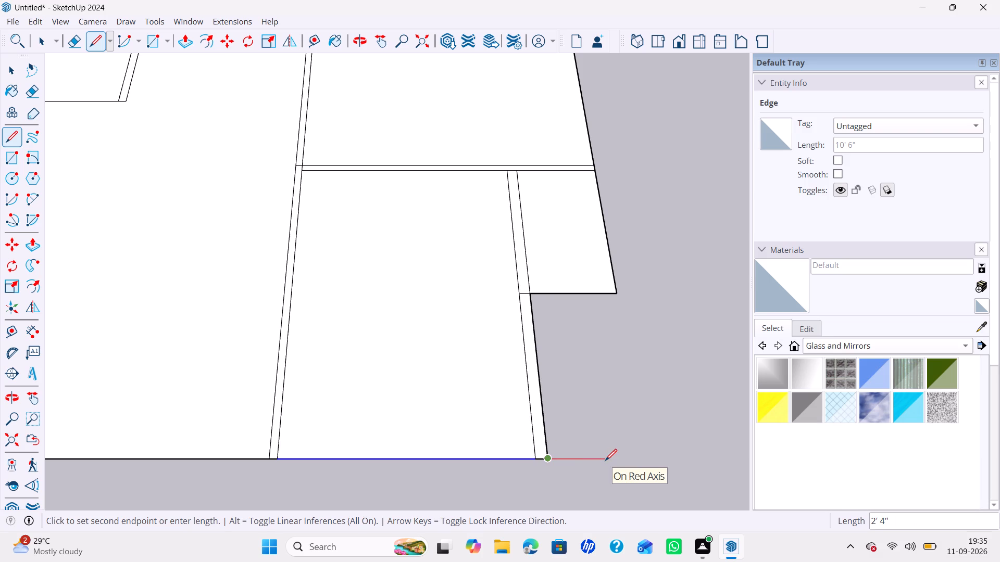
text(4')
key(Return)
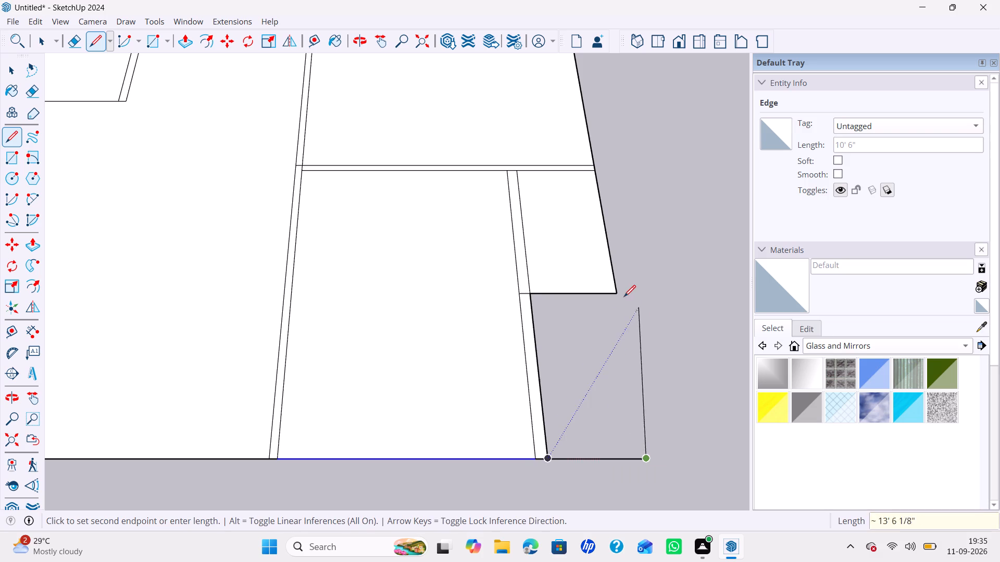
click(620, 293)
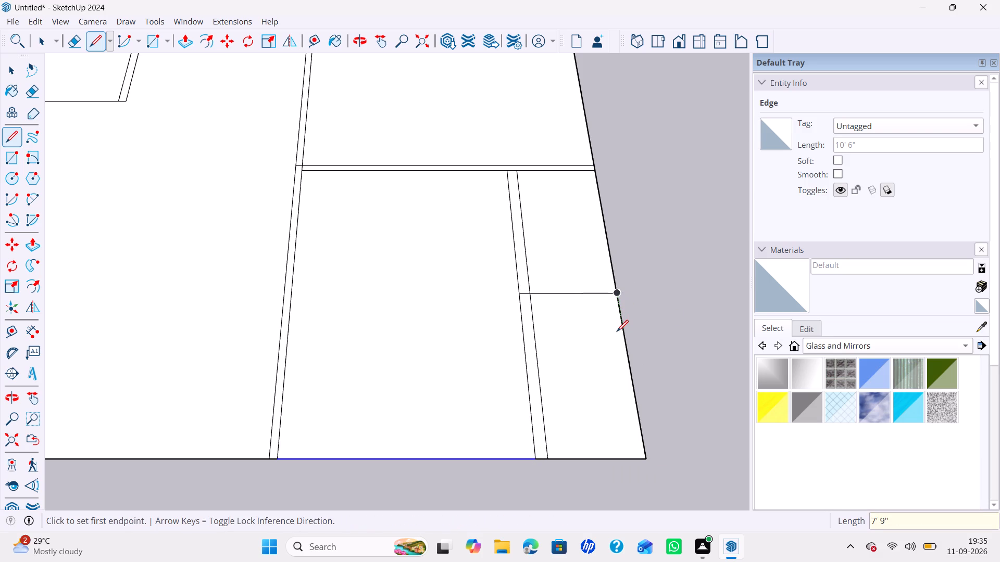
scroll(617, 331, left, 20)
scroll(617, 331, left, 3)
key(space)
scroll(591, 324, down, 7)
scroll(512, 357, down, 11)
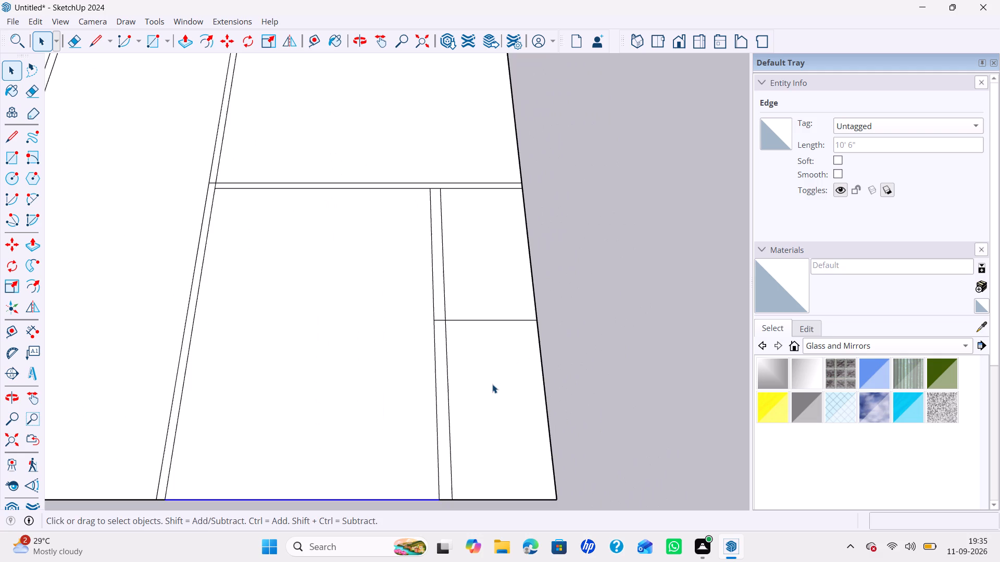
Measure the gap between the back corner room's wall strip and the long central wall, and that room's width.
shift+middle_drag(492, 384, 525, 282)
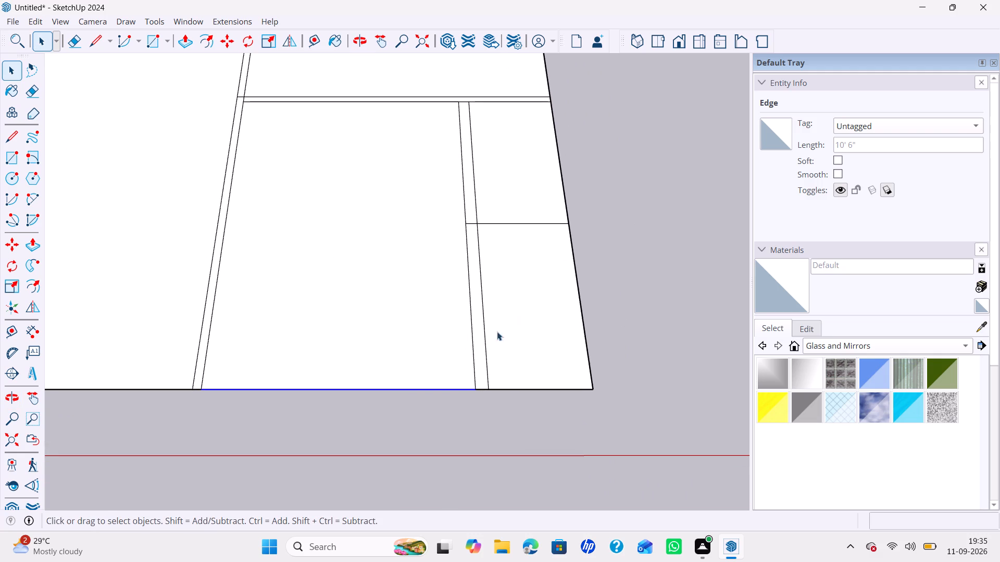
scroll(515, 348, down, 3)
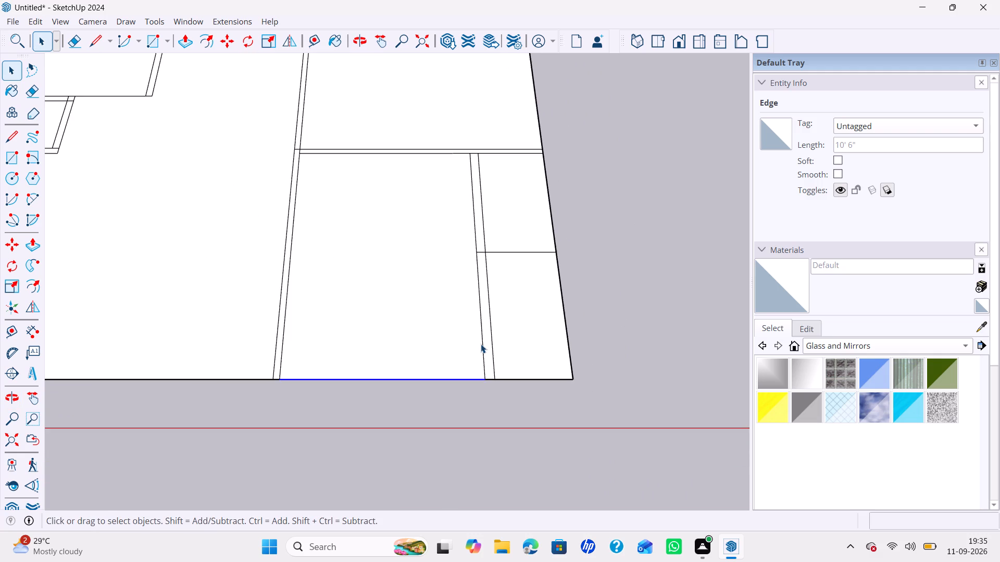
scroll(423, 210, up, 1)
scroll(359, 216, down, 3)
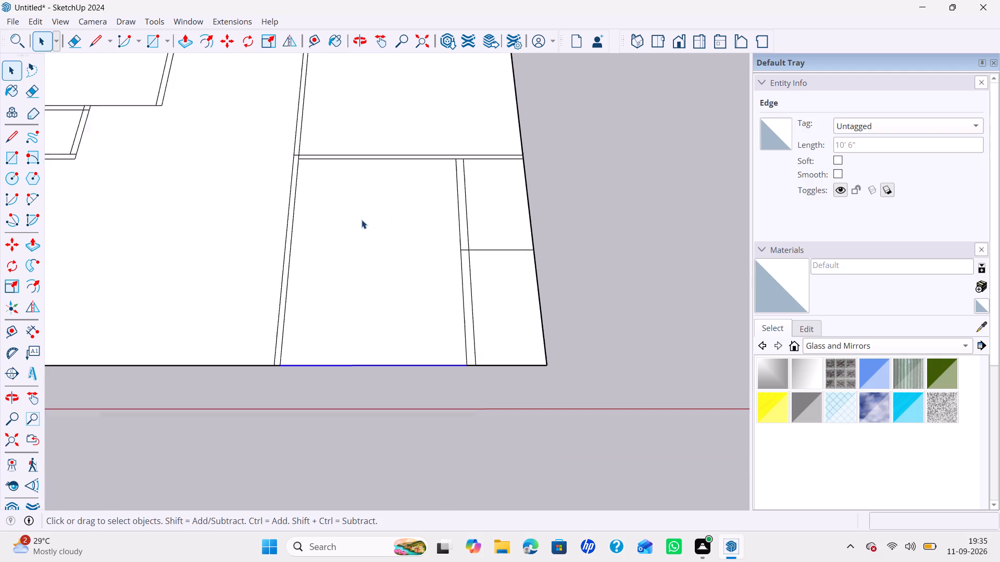
shift+middle_drag(367, 227, 517, 270)
middle_drag(449, 233, 514, 288)
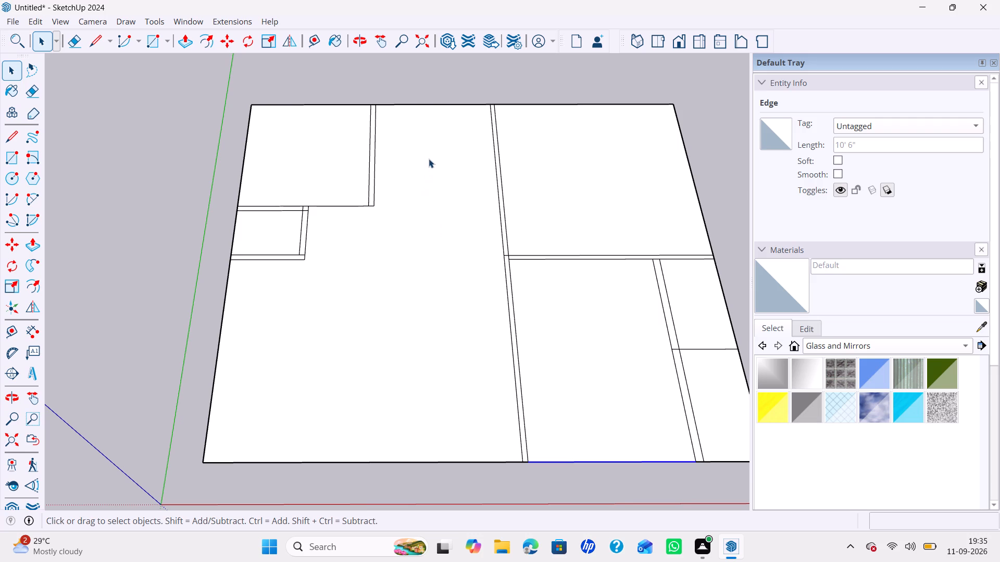
key(t)
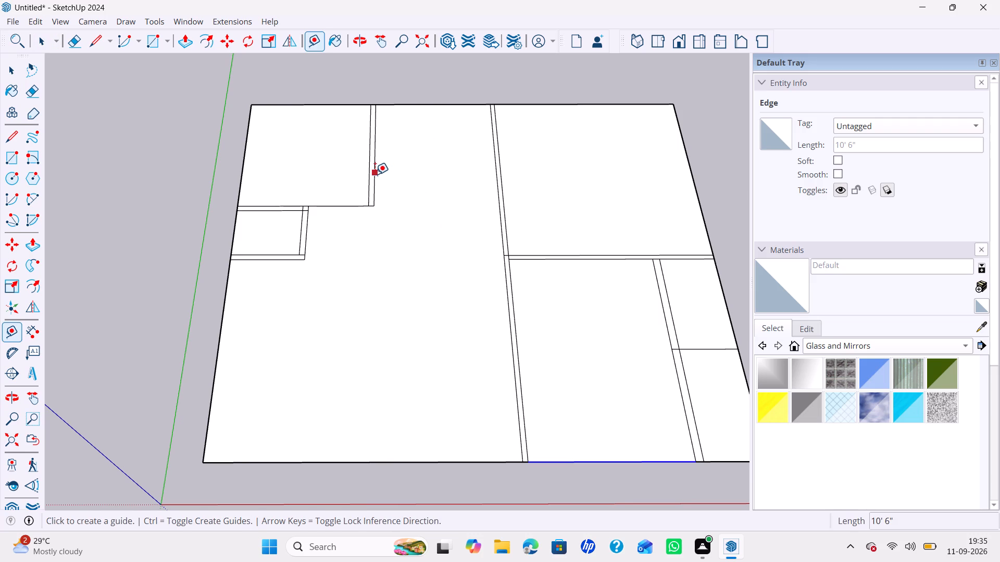
click(375, 174)
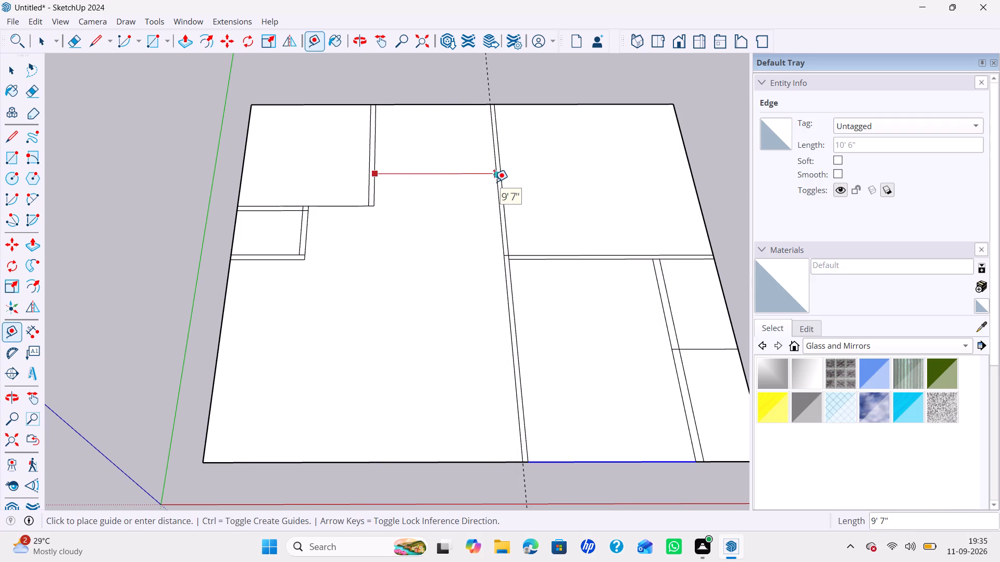
key(Escape)
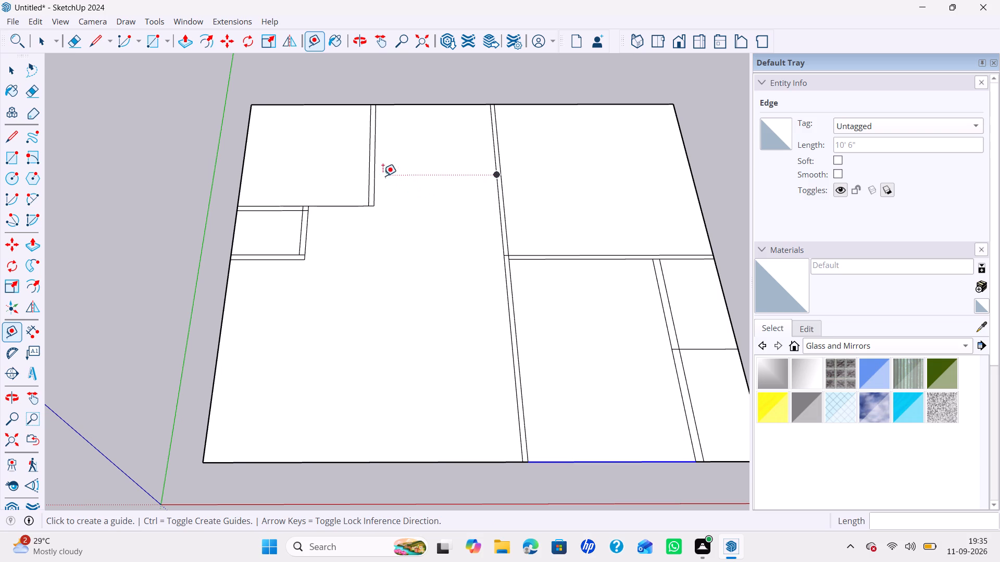
click(369, 165)
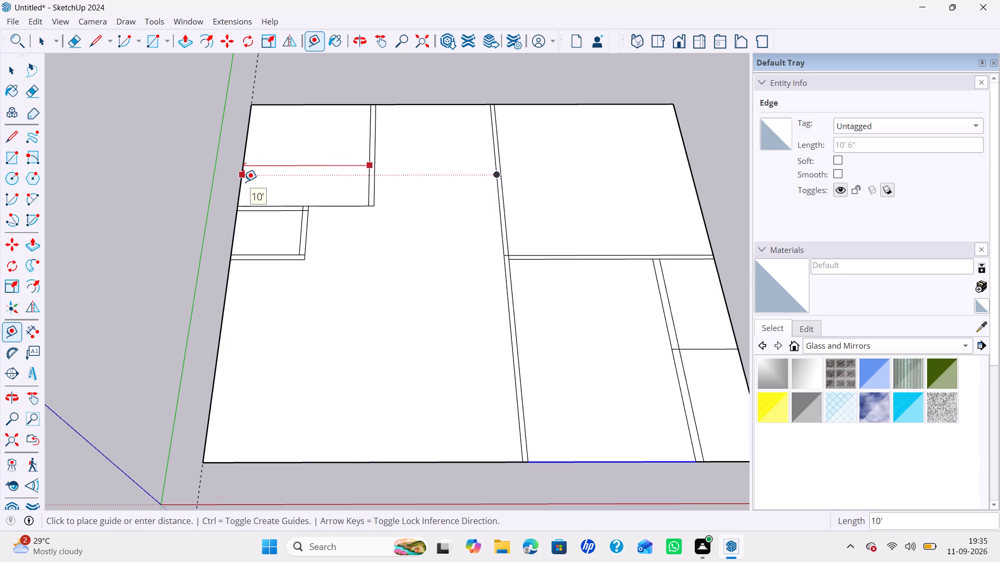
key(Escape)
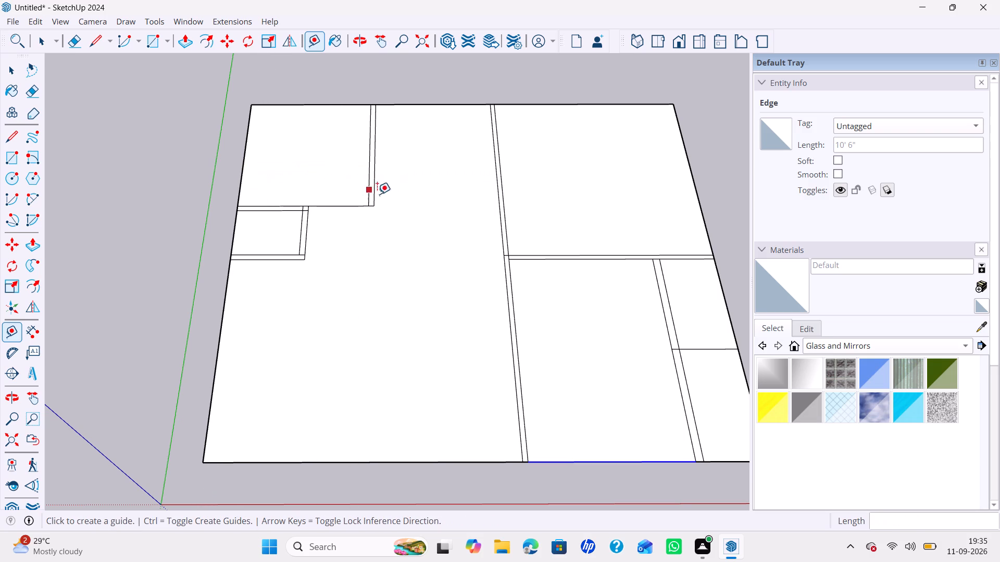
scroll(422, 258, down, 1)
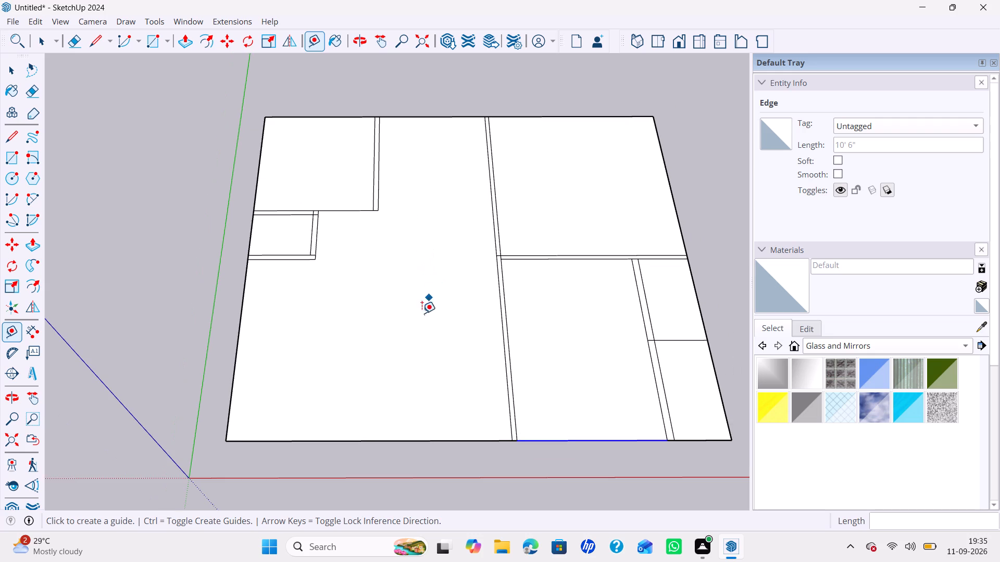
key(space)
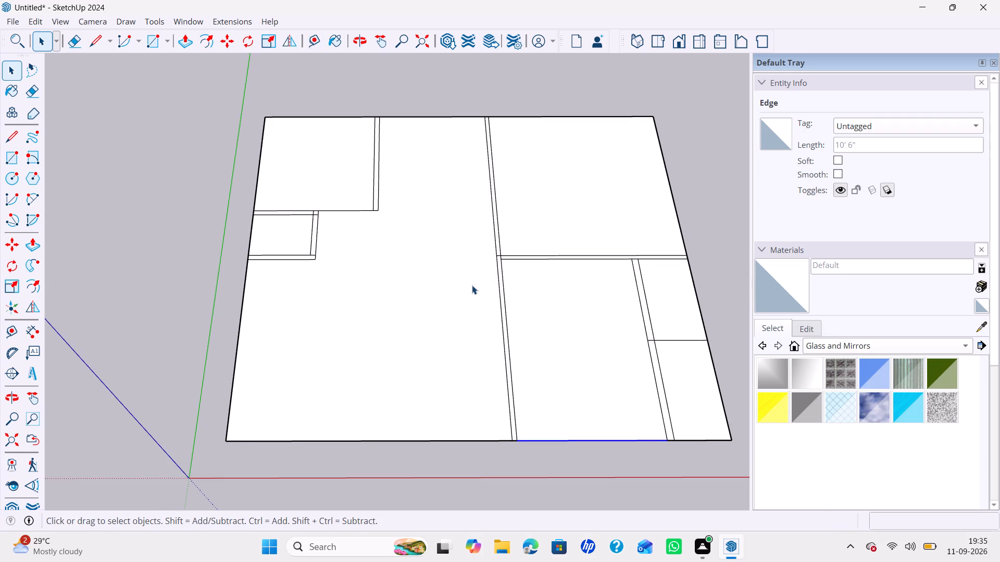
Extend the small side room's front wall strip 5' along red, level with the back corner room's wall corner, and close its end.
scroll(472, 286, down, 3)
middle_drag(408, 289, 419, 332)
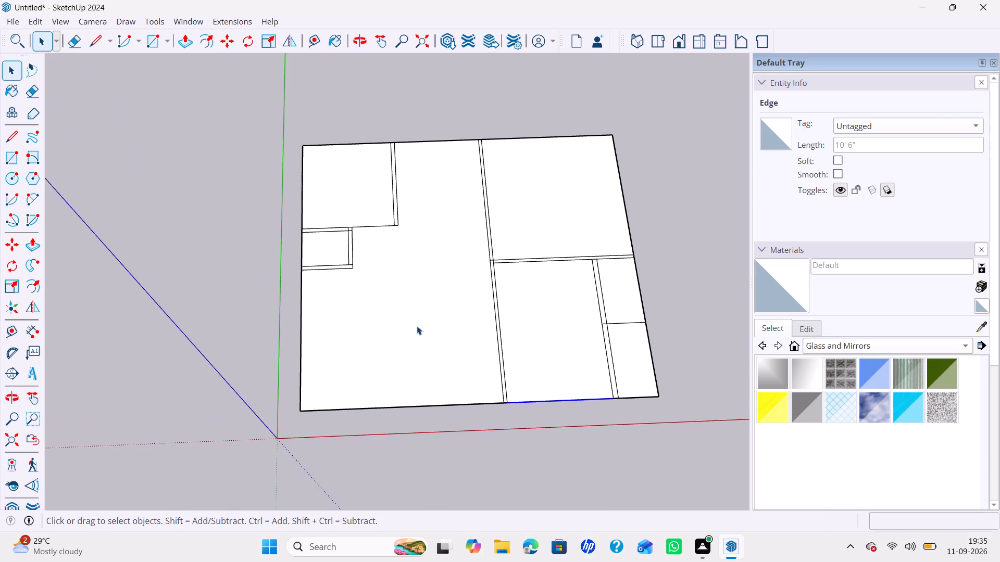
scroll(415, 322, down, 3)
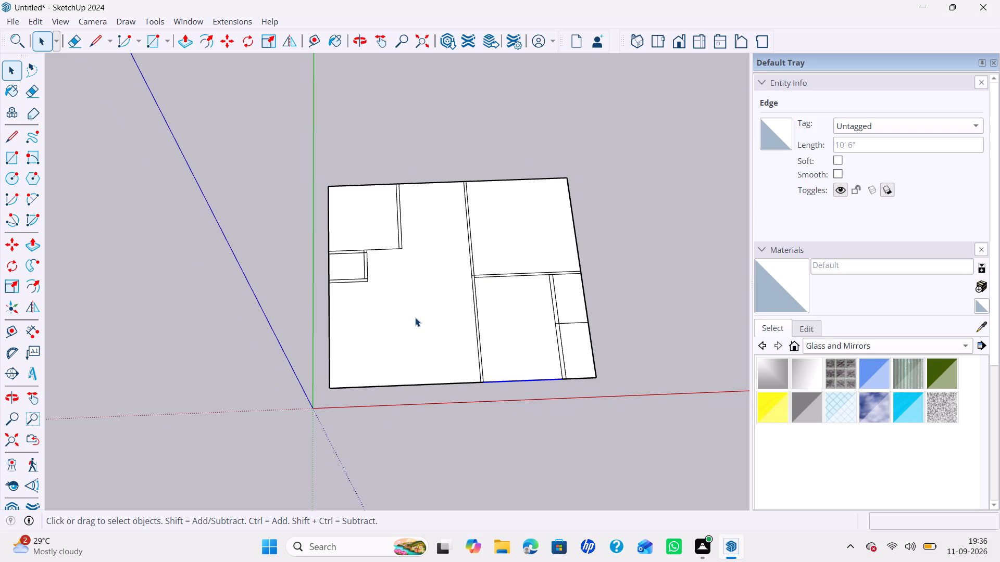
key(l)
scroll(367, 277, up, 5)
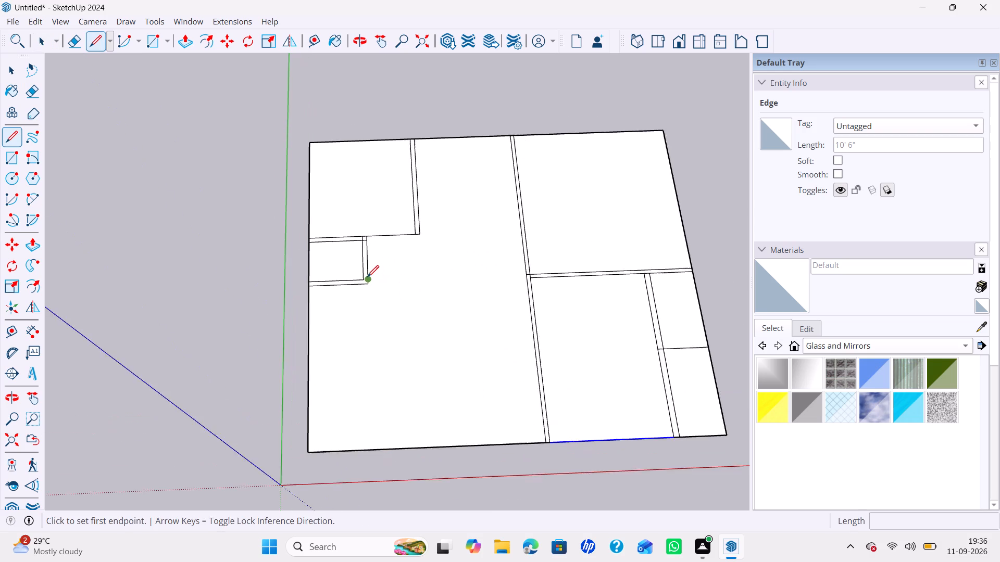
click(371, 278)
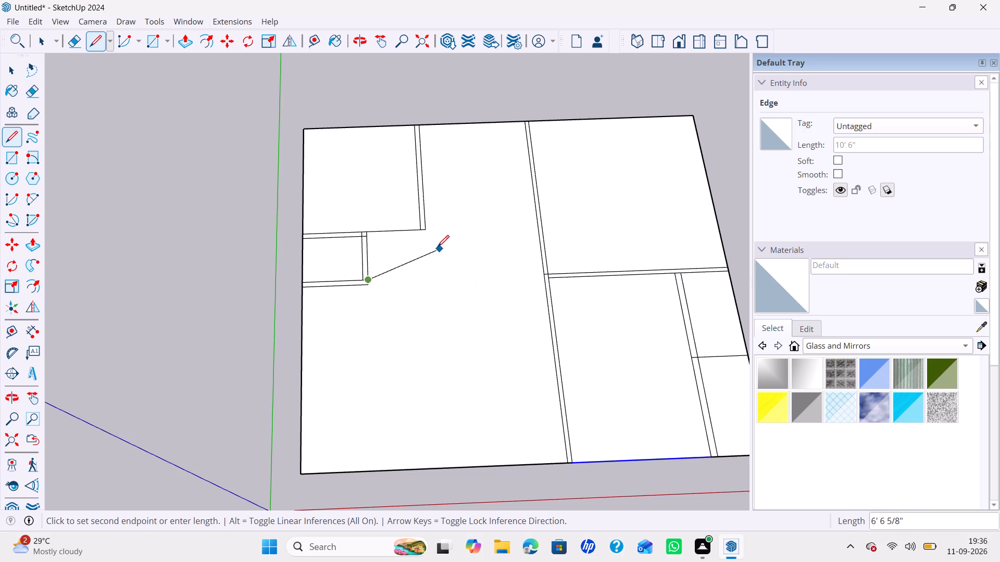
key(Left)
key(Right)
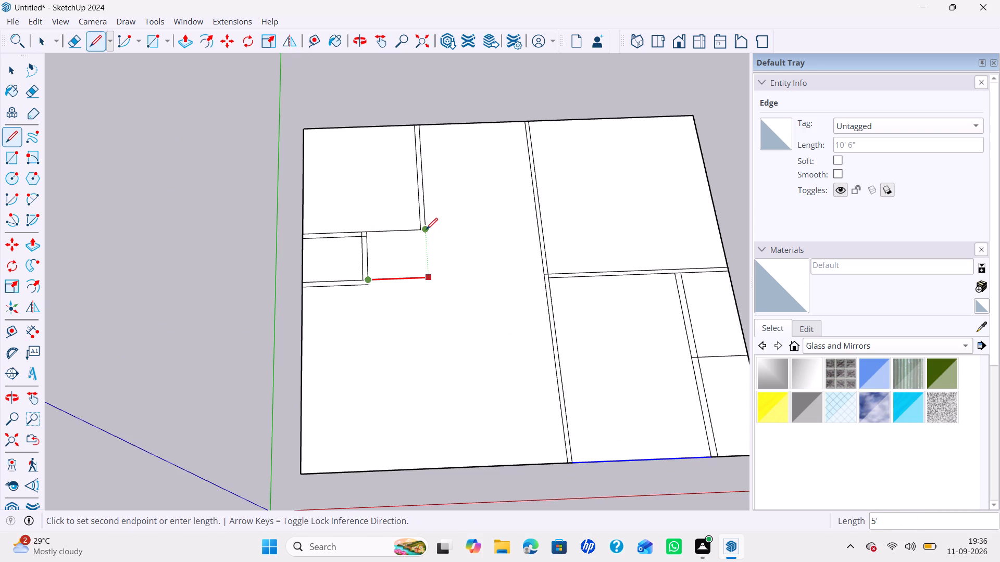
click(426, 229)
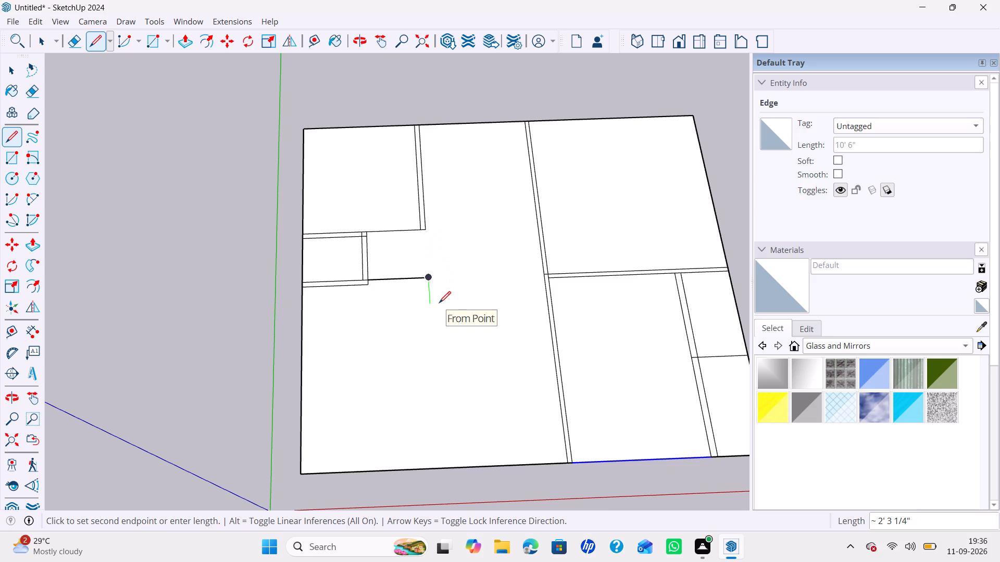
key(Right)
key(Left)
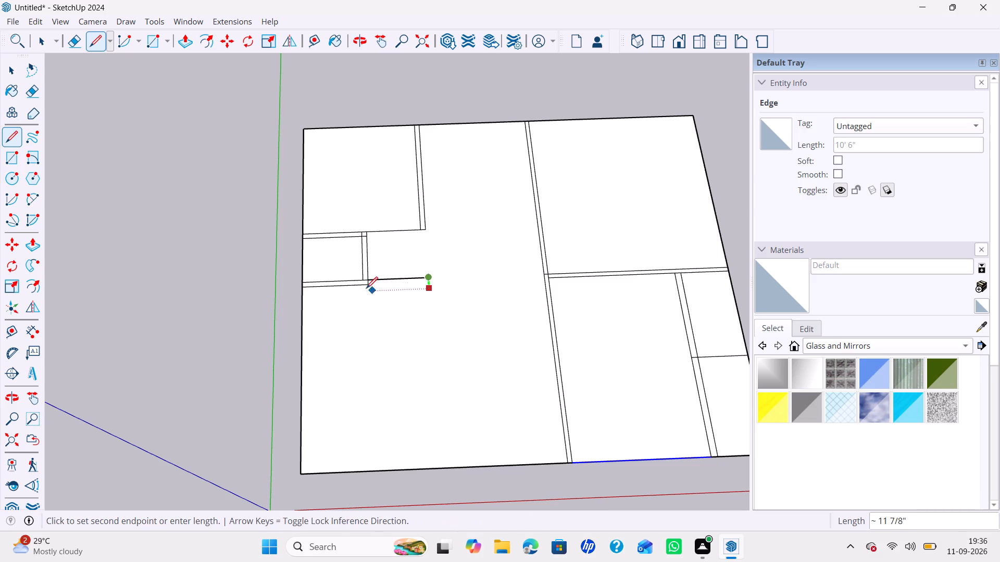
click(366, 286)
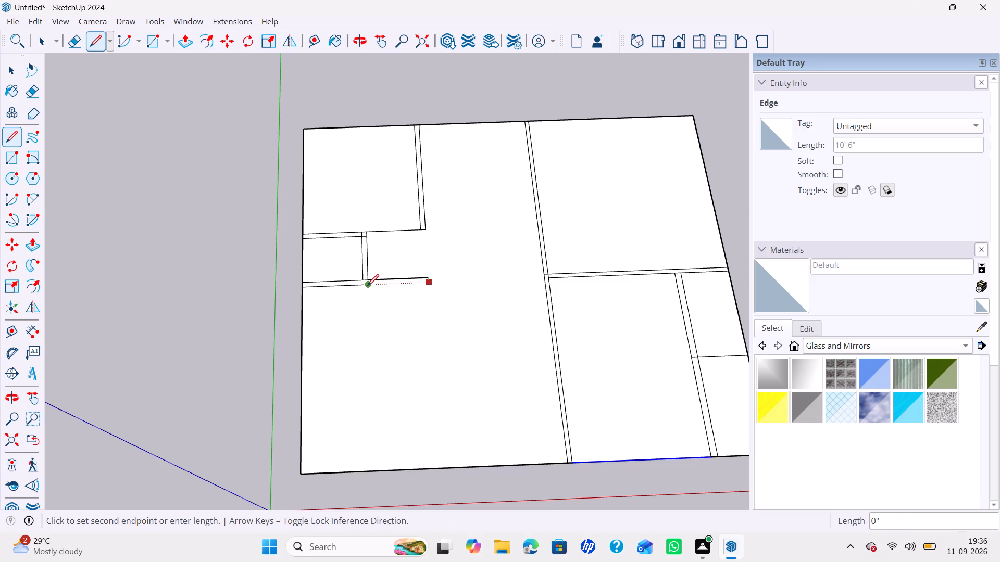
click(367, 286)
click(367, 285)
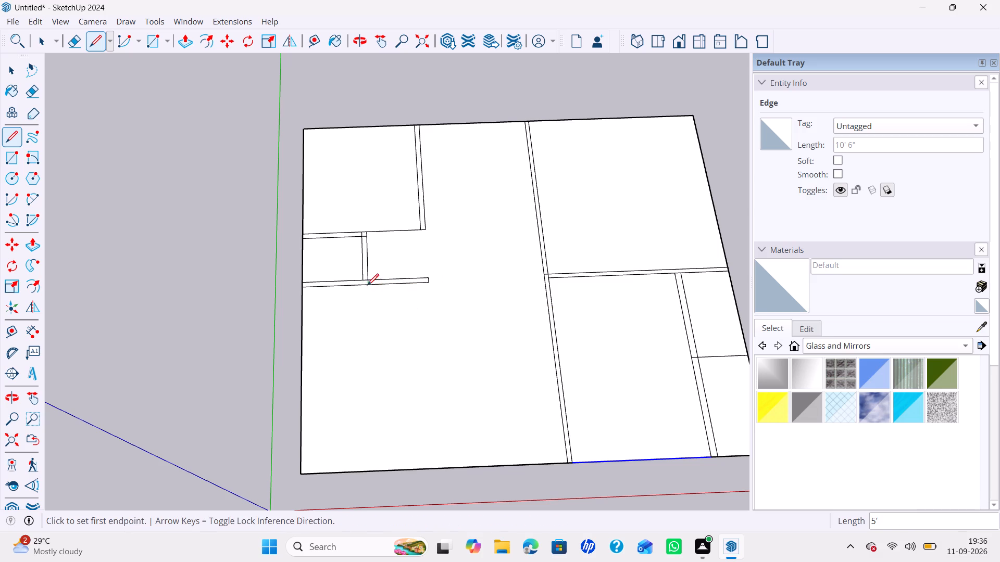
key(space)
Erase the short line crossing the extended wall strip at the small side room's corner.
scroll(429, 277, right, 20)
scroll(429, 277, right, 5)
scroll(405, 286, up, 3)
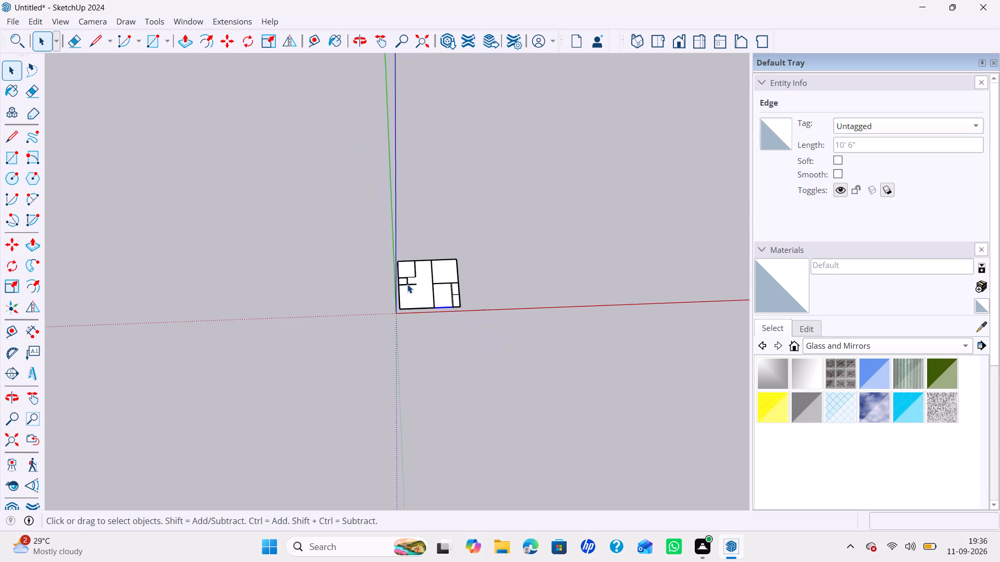
scroll(411, 284, up, 14)
key(e)
scroll(413, 290, up, 2)
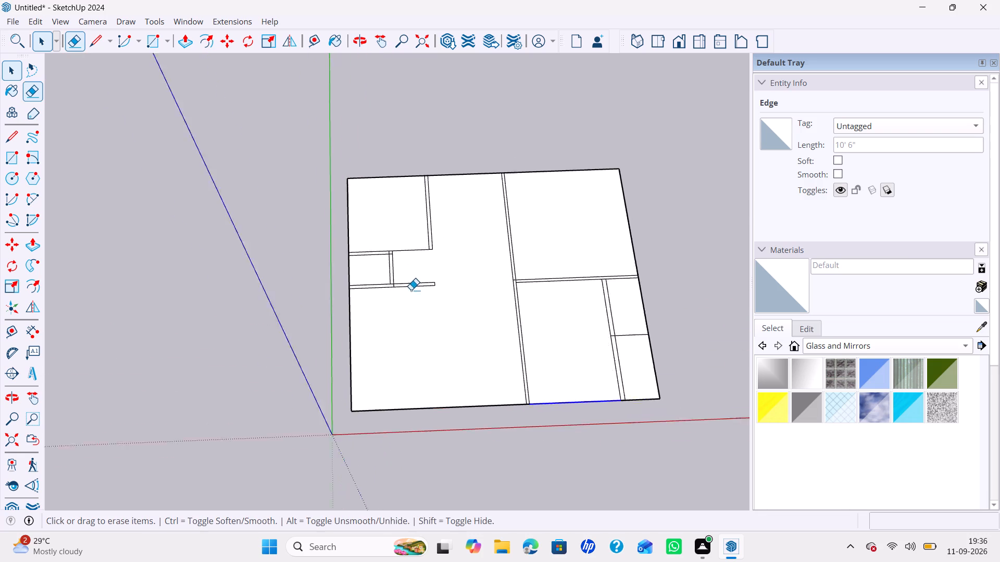
scroll(411, 290, up, 11)
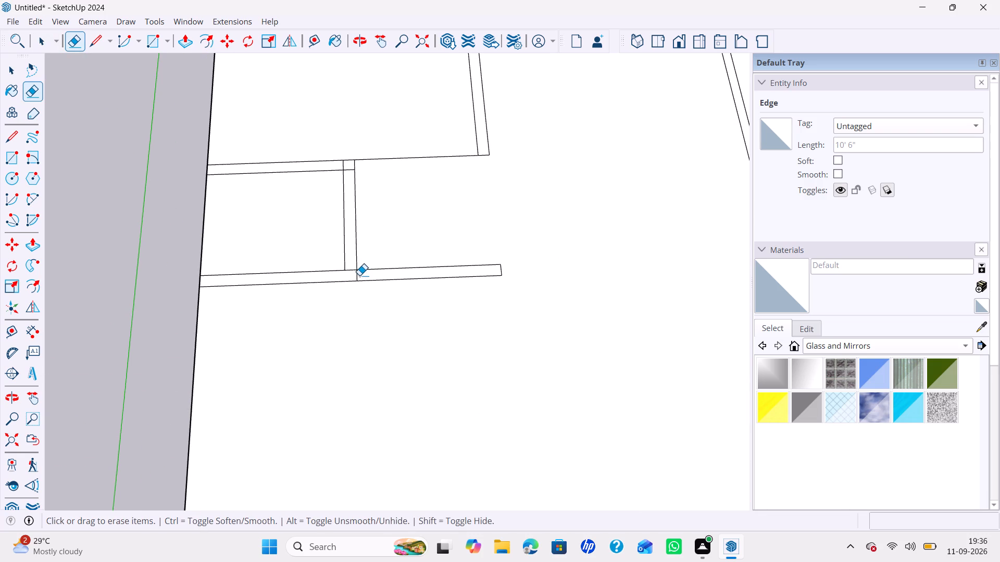
drag(359, 275, 351, 276)
Copy all five edges along the plan's front boundary 9" forward along green.
scroll(390, 281, down, 14)
shift+middle_drag(446, 318, 437, 304)
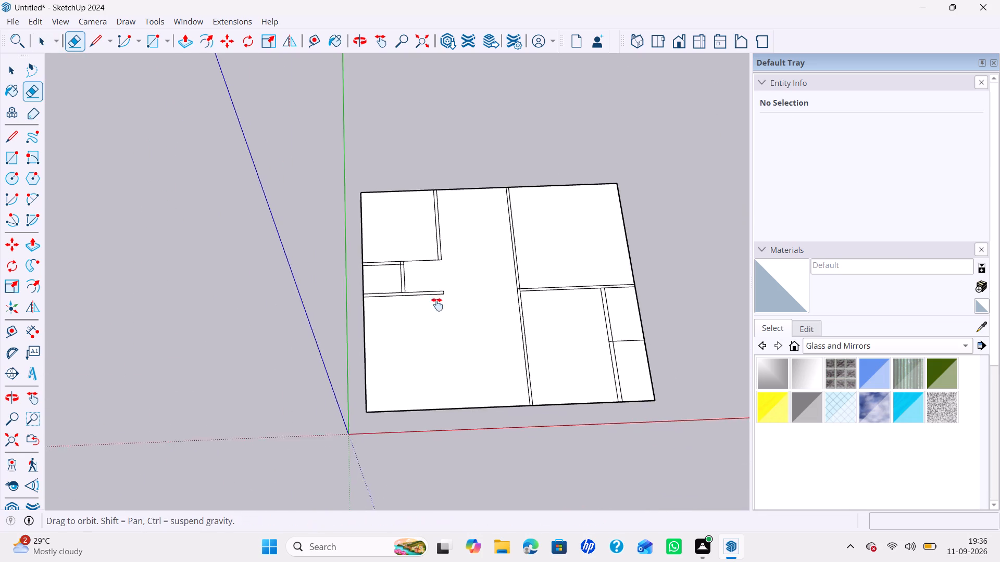
shift+middle_drag(437, 304, 403, 261)
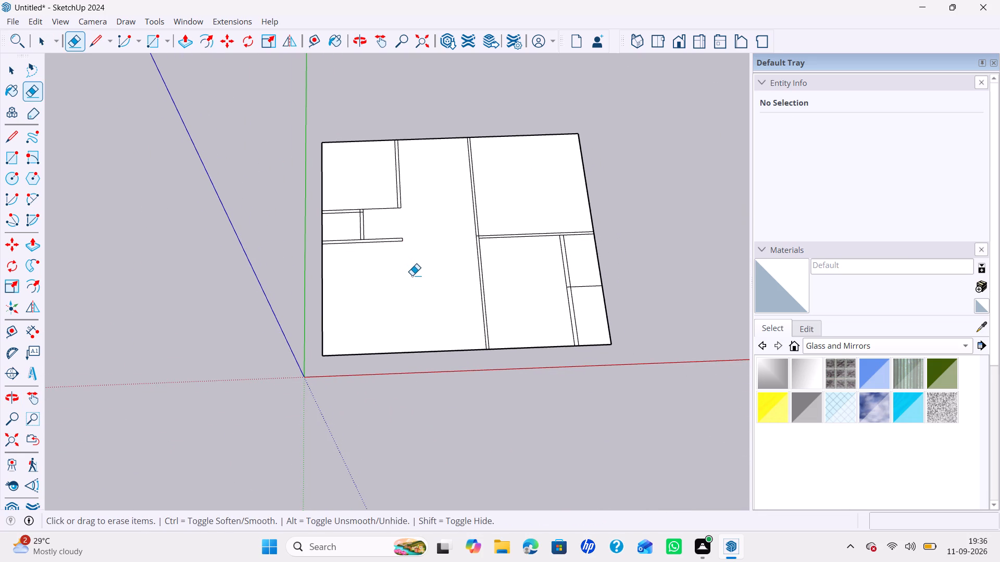
key(space)
click(412, 351)
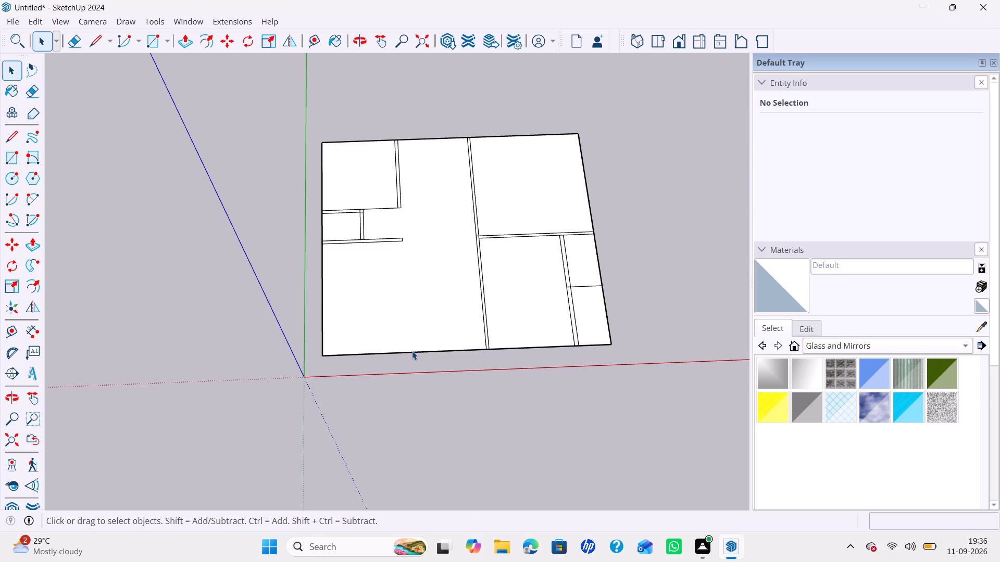
ctrl+drag(299, 342, 305, 344)
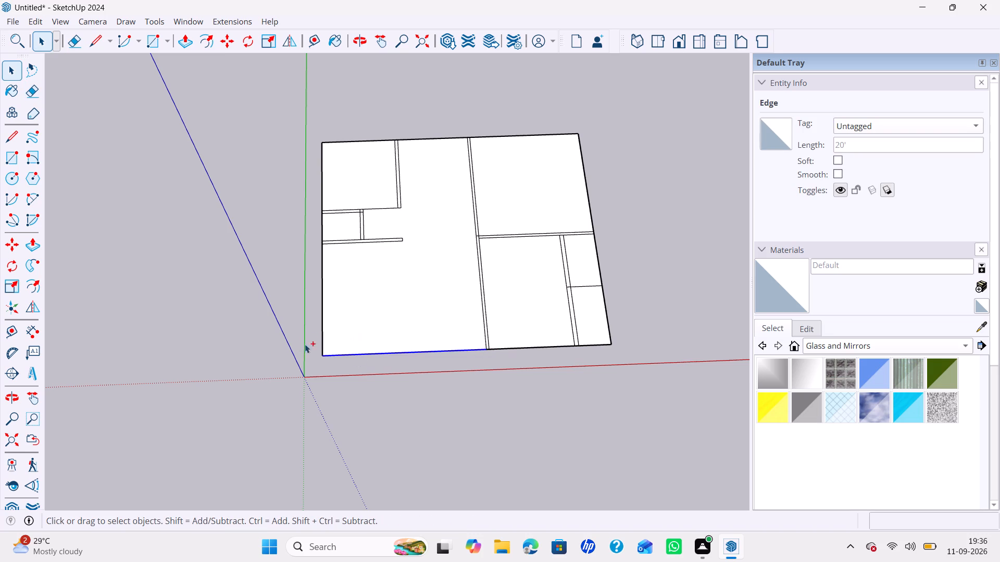
ctrl+drag(305, 344, 659, 398)
ctrl+drag(464, 331, 630, 376)
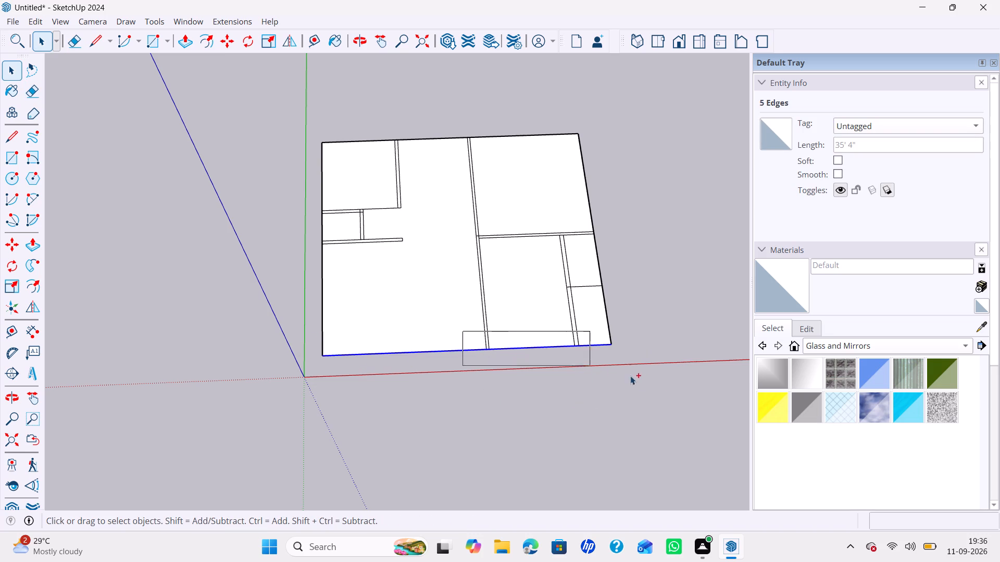
ctrl+drag(630, 376, 680, 389)
key(m)
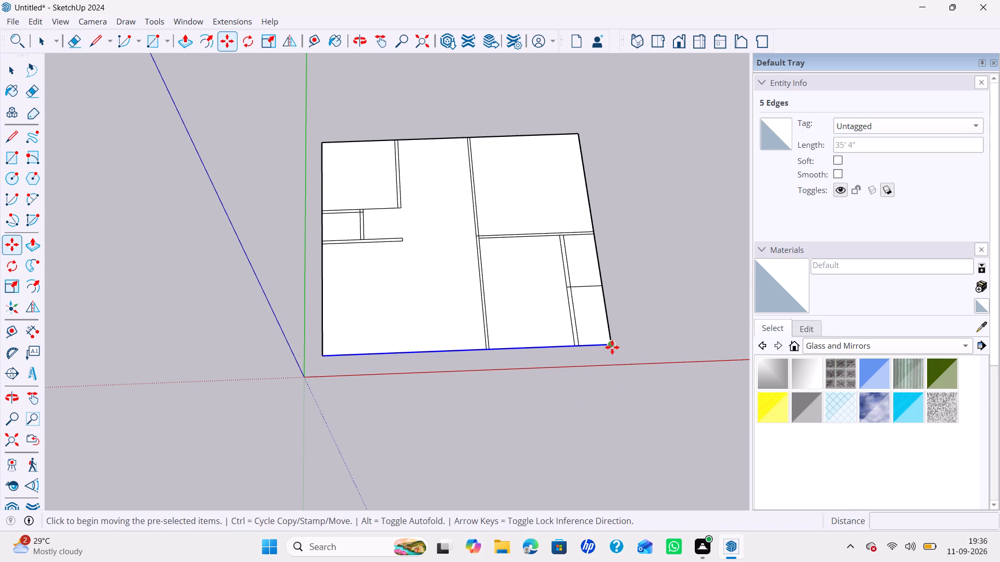
click(610, 344)
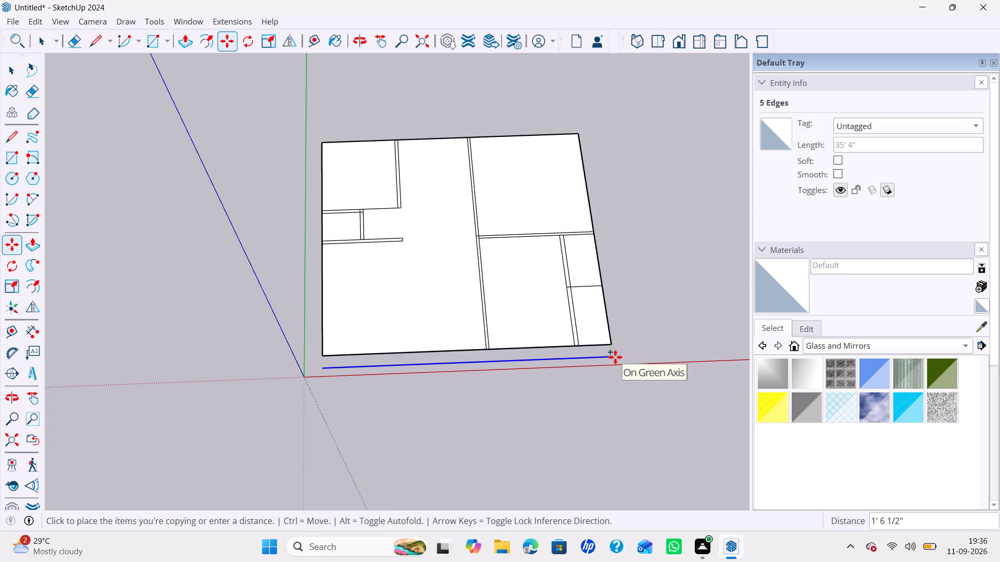
text(9")
key(Return)
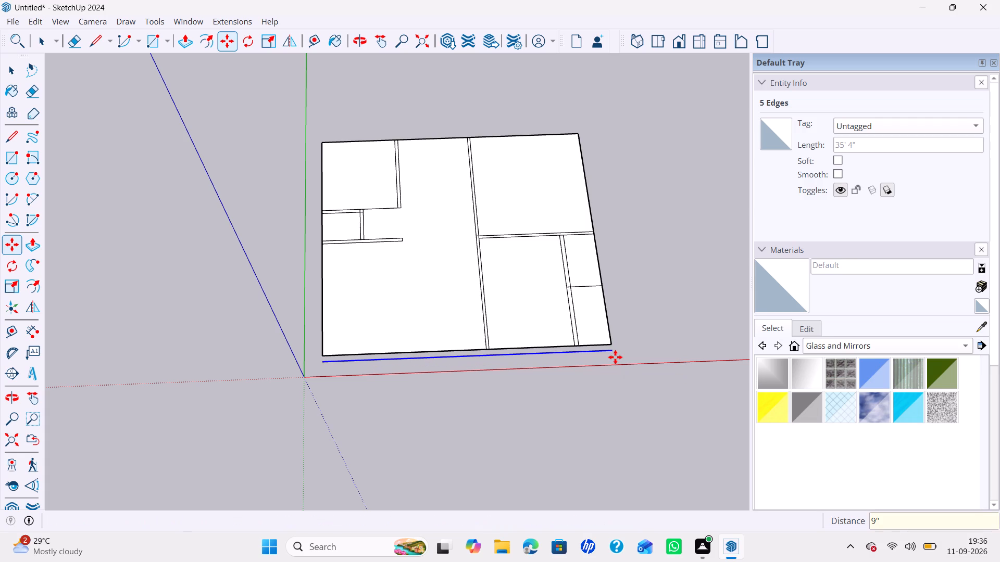
Close both ends of the 9" front wall strip with short lines joining the original corners to the copied edge.
key(l)
click(609, 342)
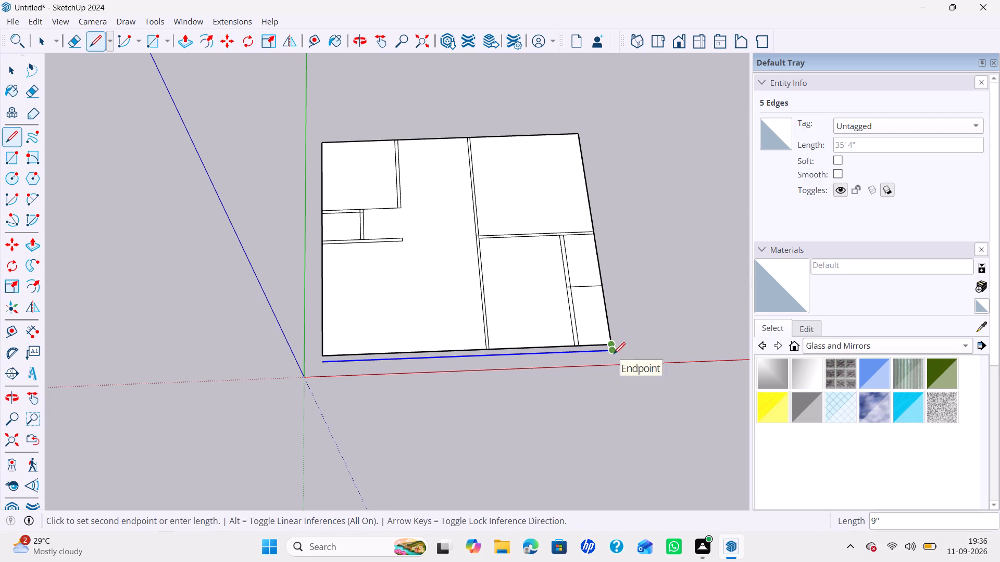
click(614, 354)
key(space)
key(l)
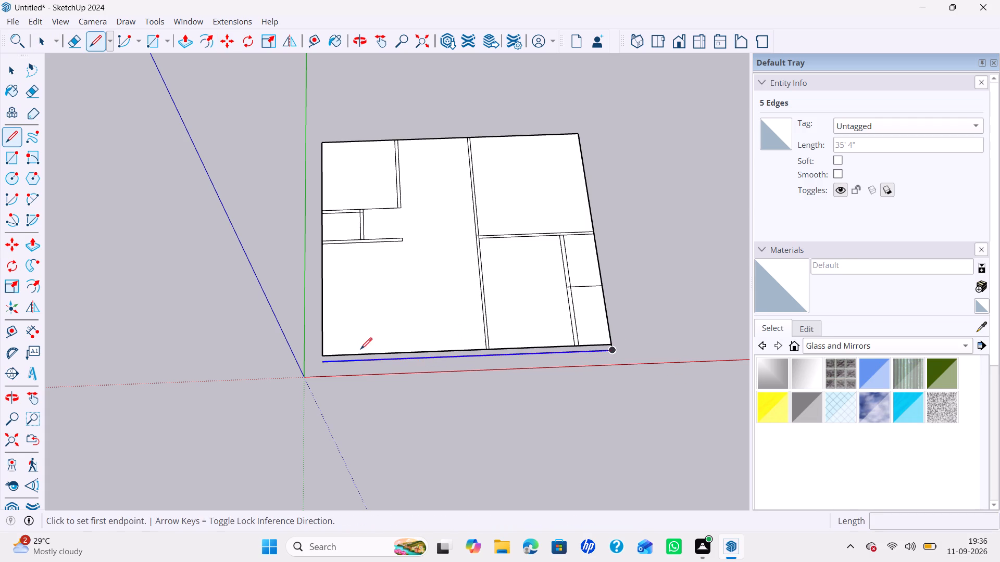
click(322, 355)
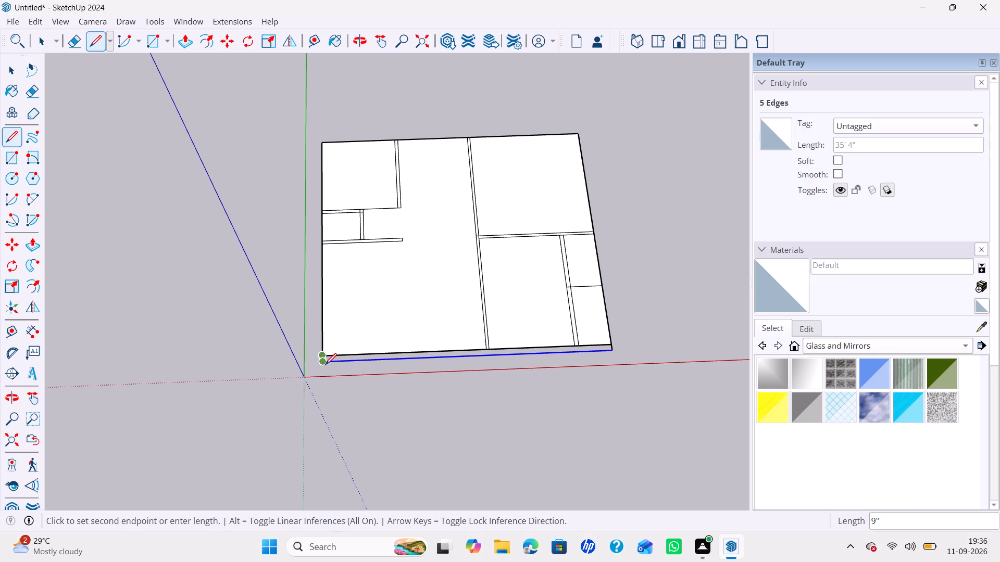
click(325, 365)
key(space)
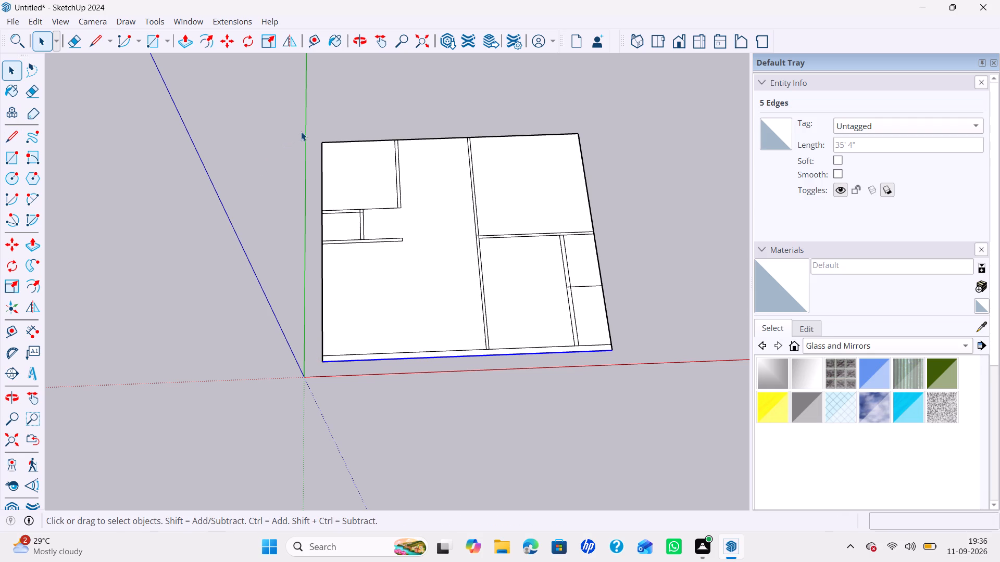
Copy all six edges along the plan's side boundary nearest the green axis 9" outward along red.
drag(300, 106, 339, 389)
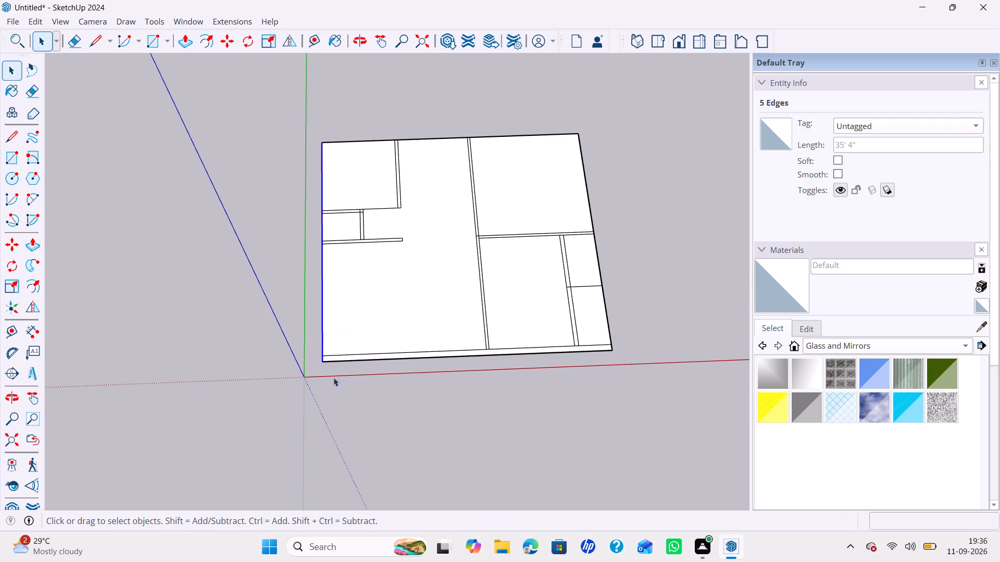
key(m)
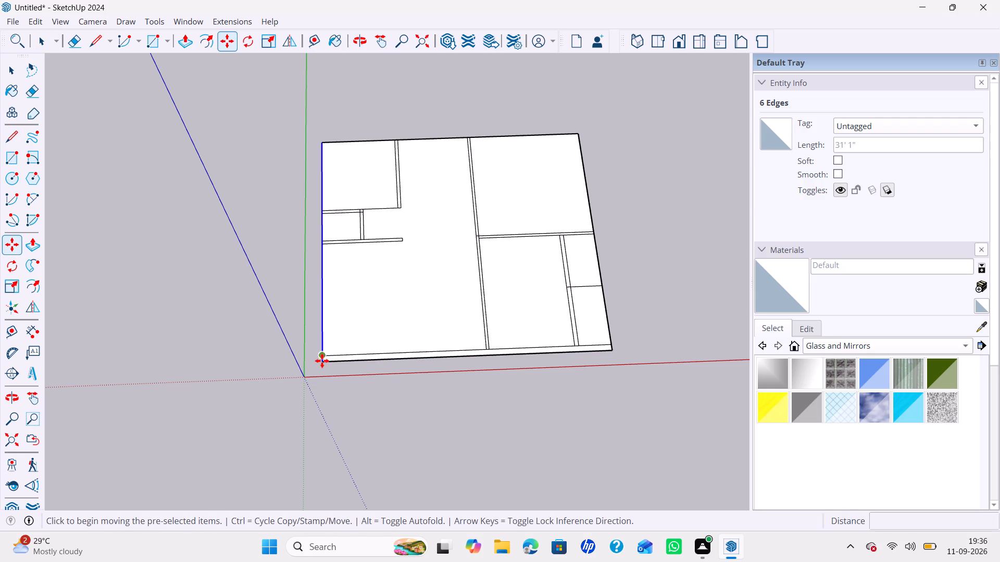
scroll(336, 363, up, 6)
click(321, 353)
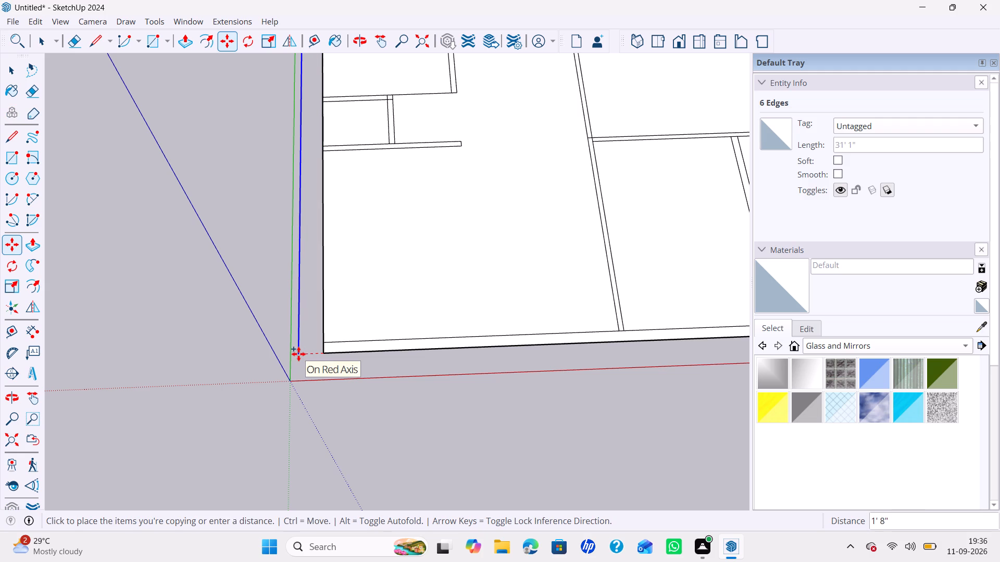
text(9")
key(Return)
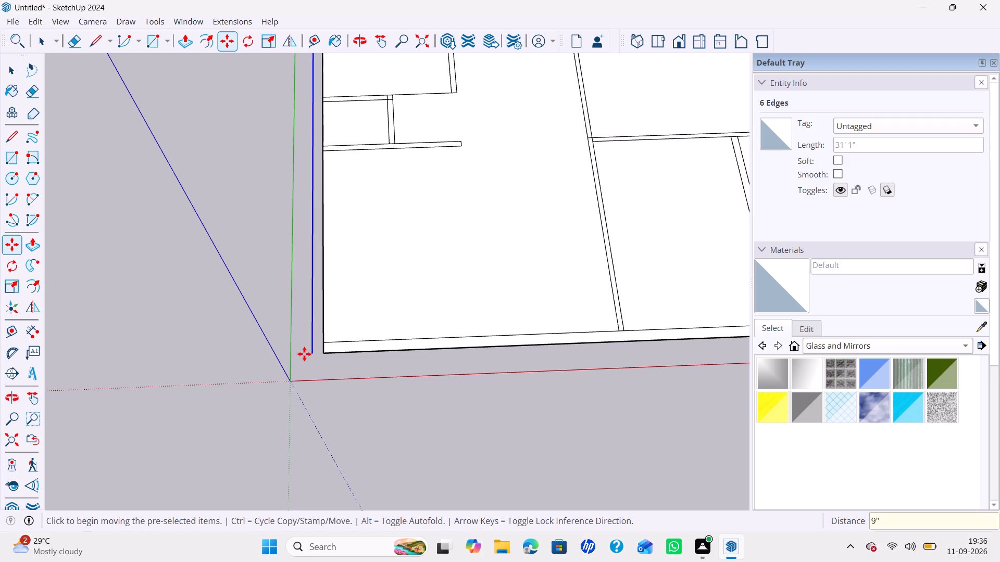
Close both ends of the 9" side wall strip near the green axis with short lines joining the original corners to the copied edge.
key(l)
click(323, 351)
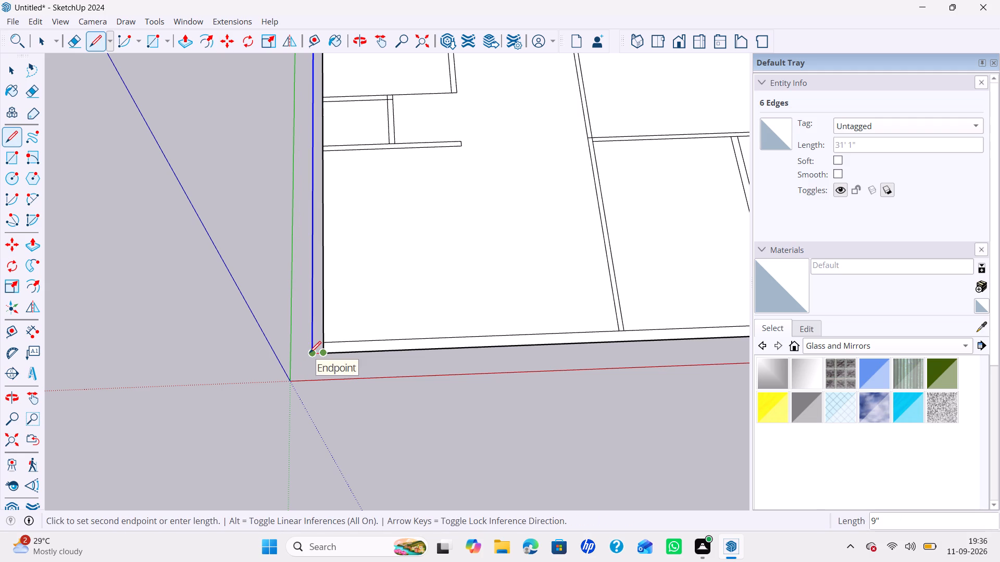
click(309, 353)
scroll(317, 299, down, 7)
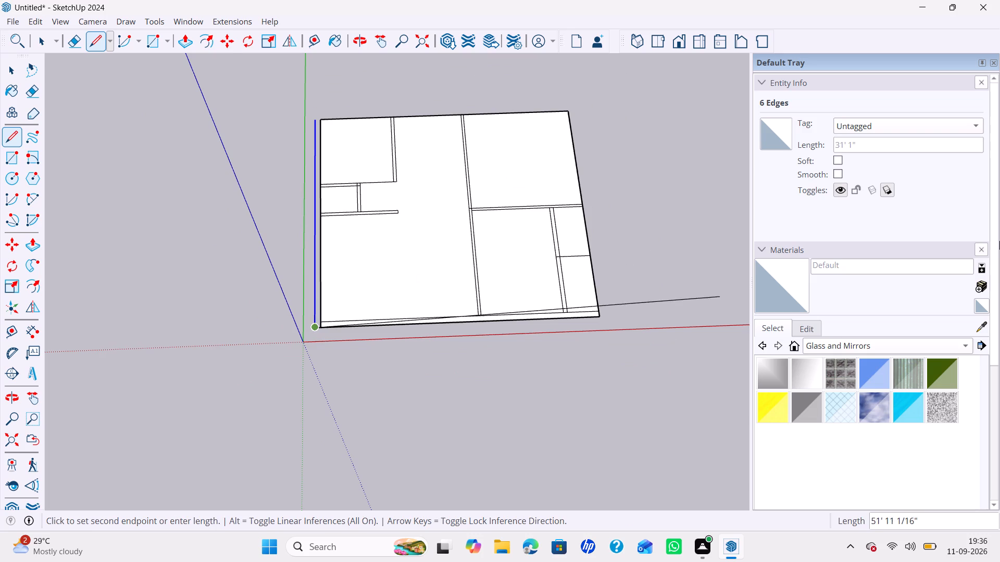
text(m l)
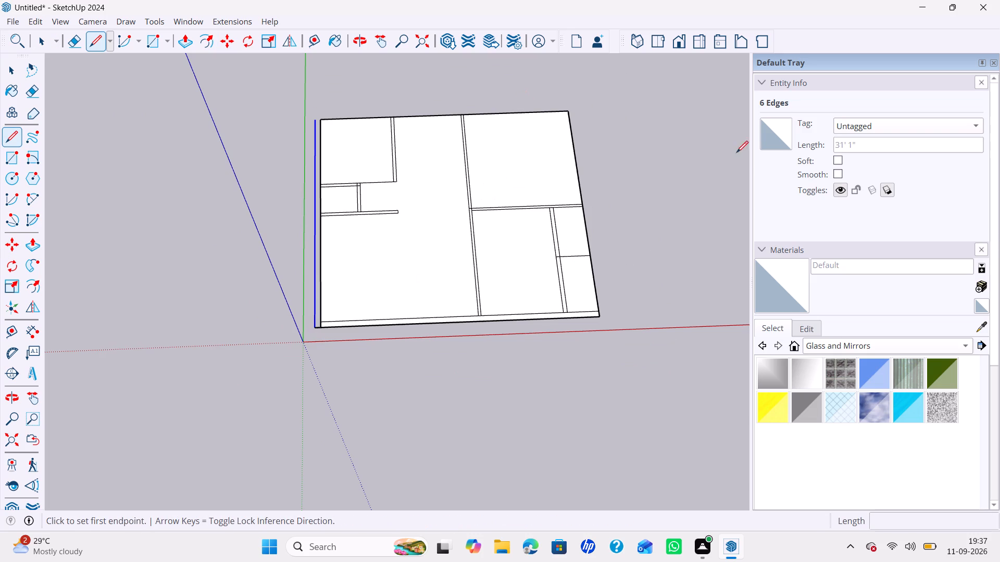
scroll(338, 122, up, 3)
click(320, 120)
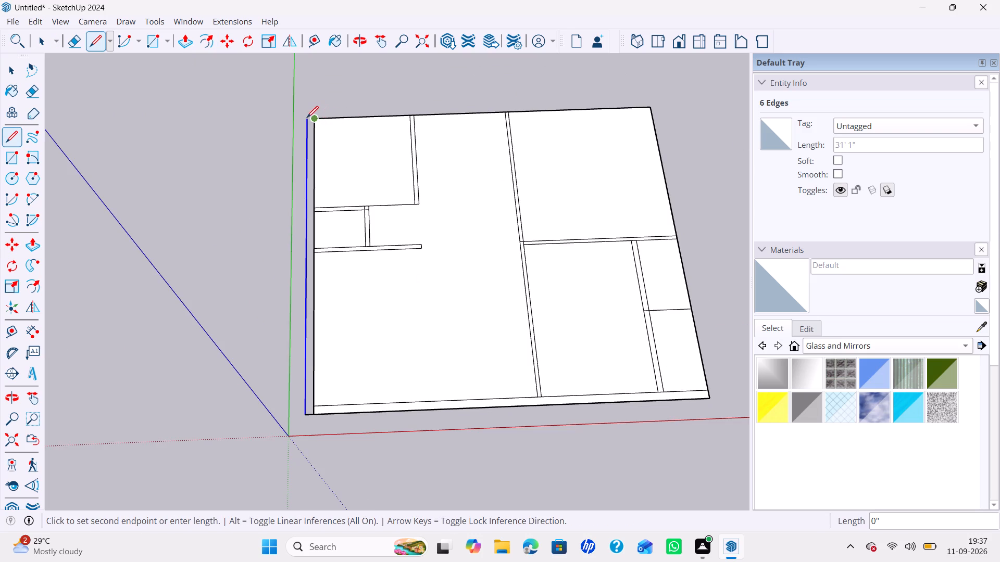
click(306, 120)
key(space)
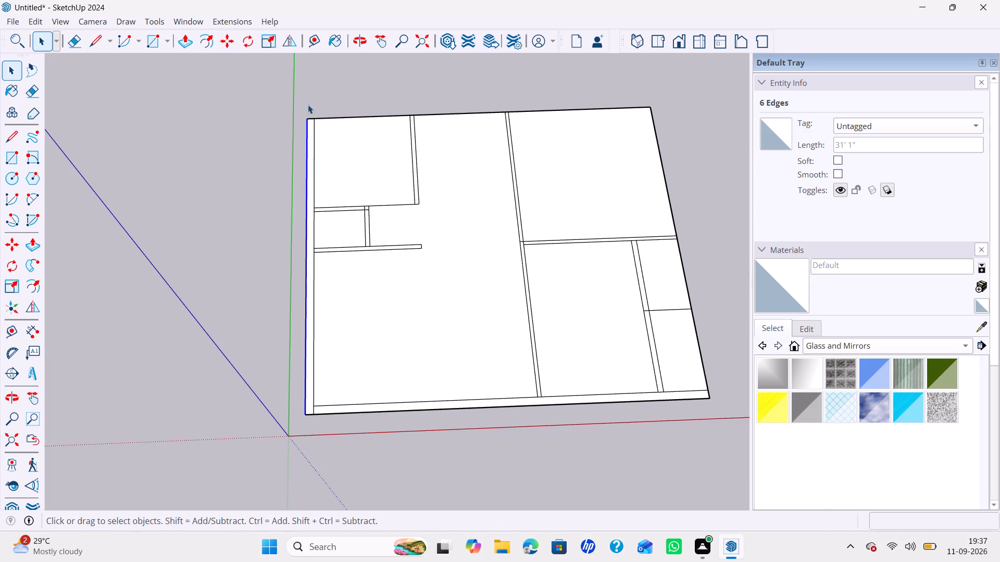
Copy all six edges along the plan's back boundary 9" outward along green.
drag(282, 99, 683, 137)
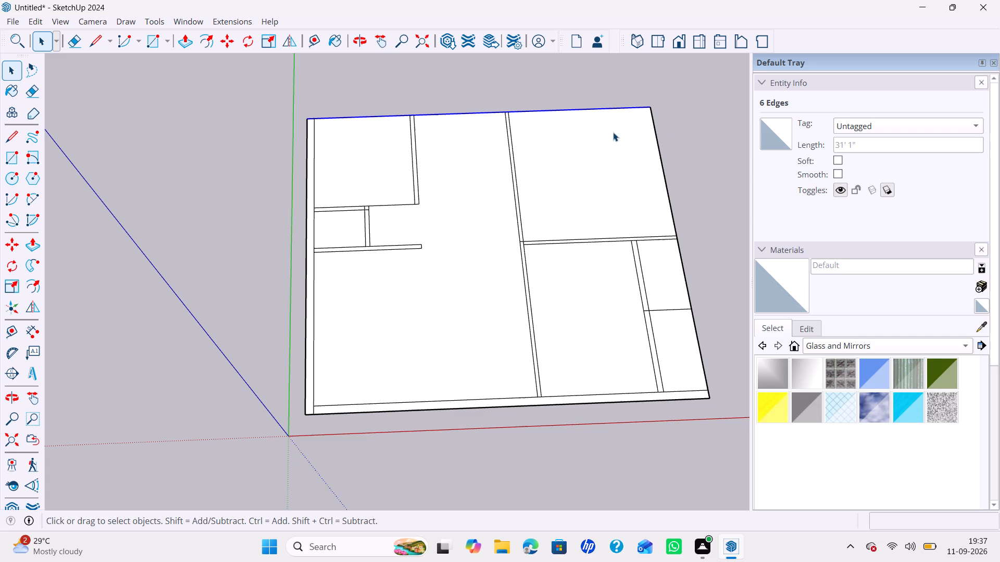
key(m)
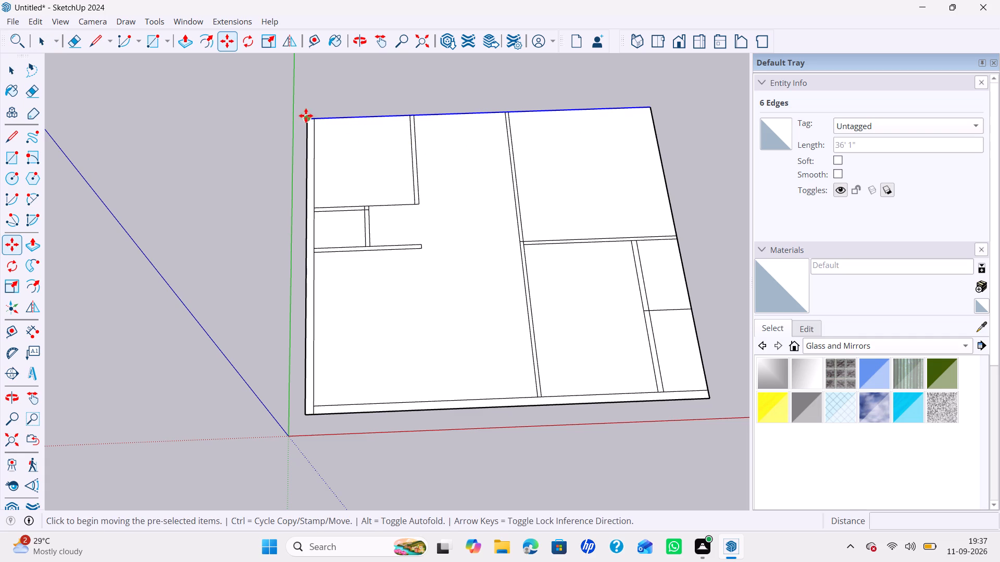
ctrl+click(306, 116)
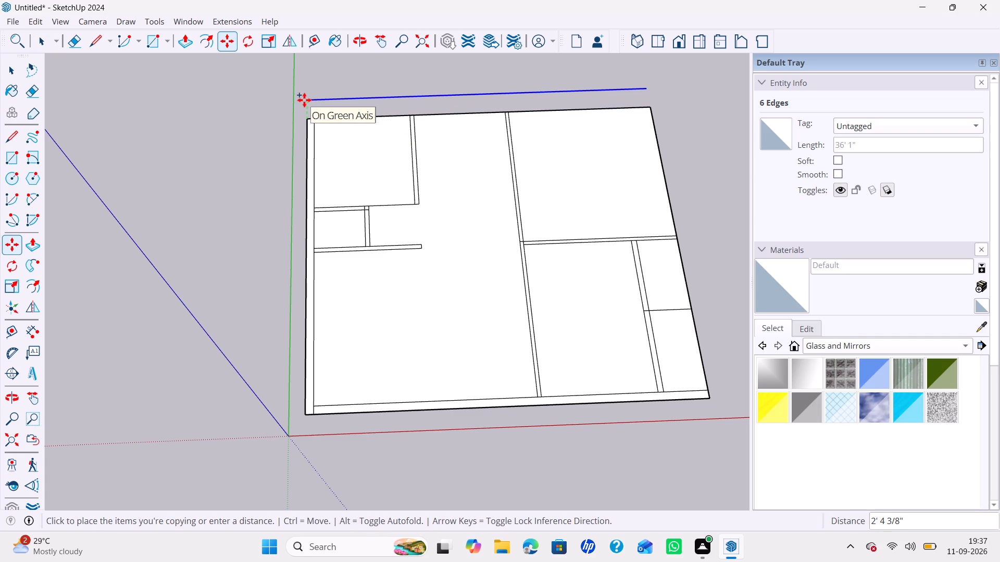
text(9")
key(Return)
Close both ends of the 9" back wall strip with short lines between the original corners and the copied edge.
key(l)
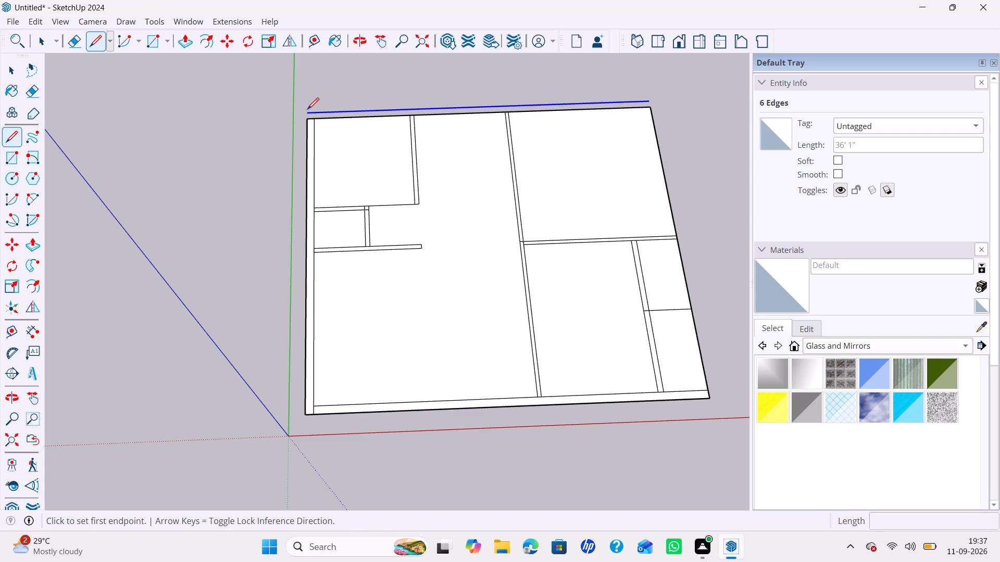
click(306, 113)
click(307, 121)
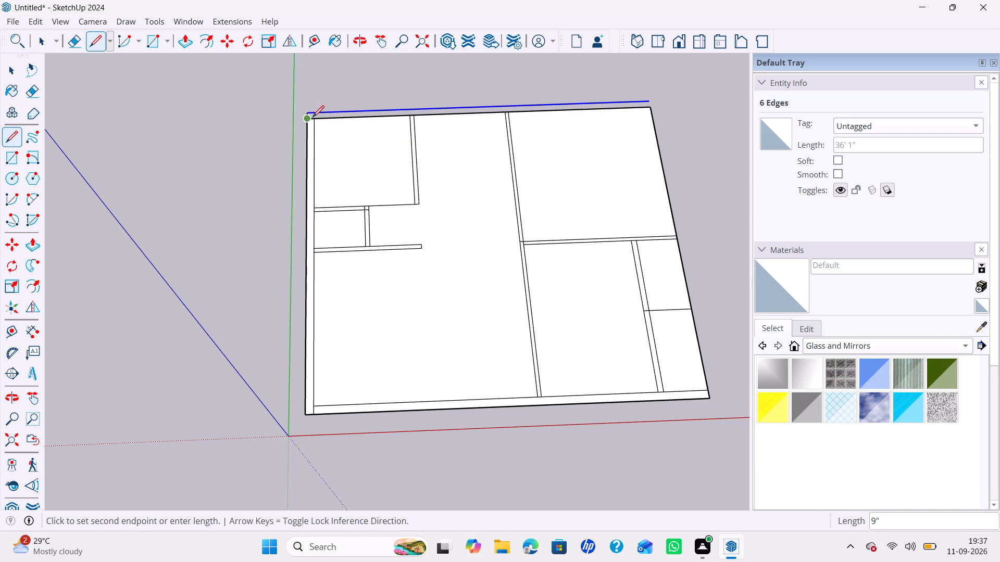
key(space)
key(l)
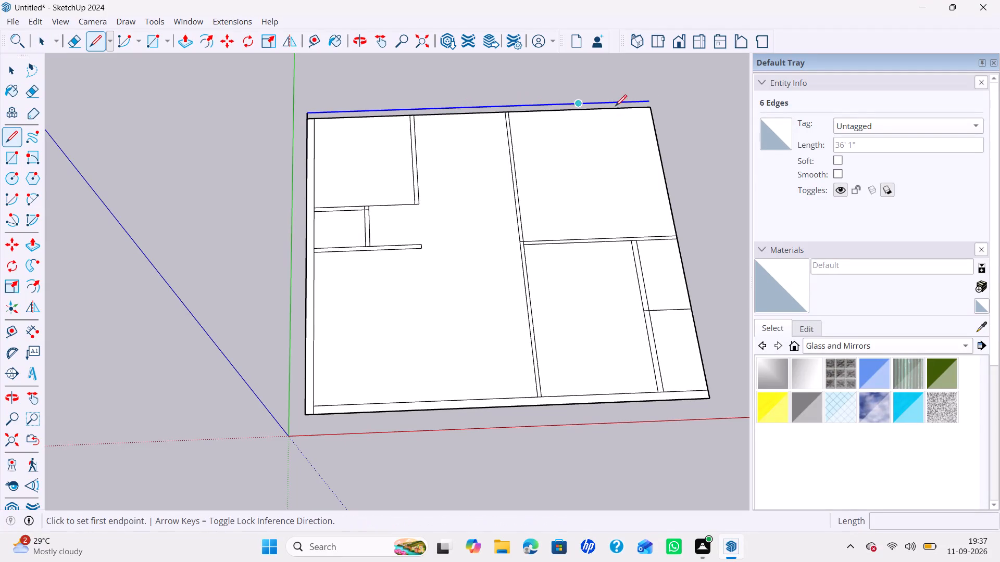
click(649, 107)
click(650, 99)
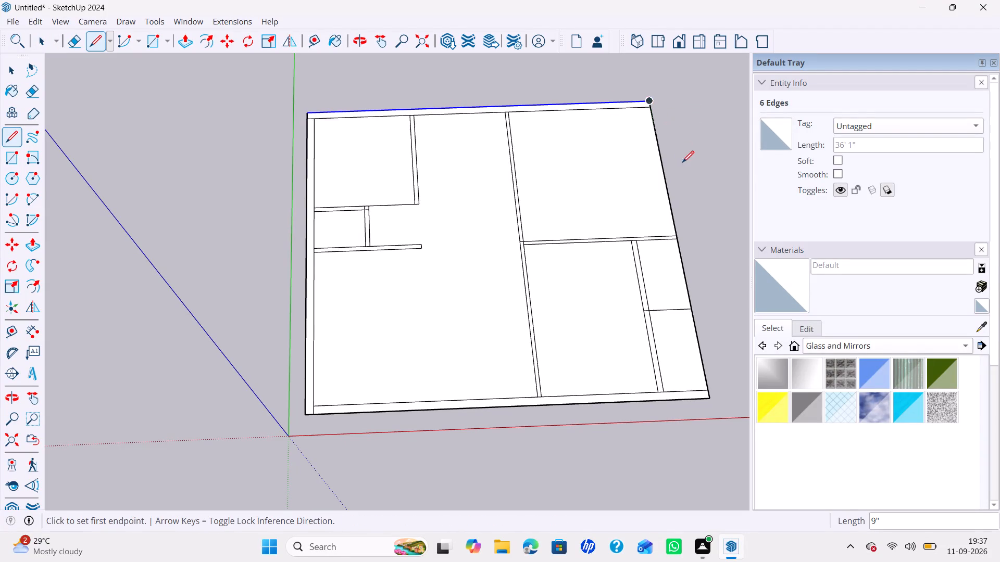
key(space)
Copy all six edges along the plan's side boundary farthest from the green axis 9" outward along red.
drag(629, 84, 681, 181)
middle_drag(674, 187, 622, 200)
drag(671, 116, 707, 249)
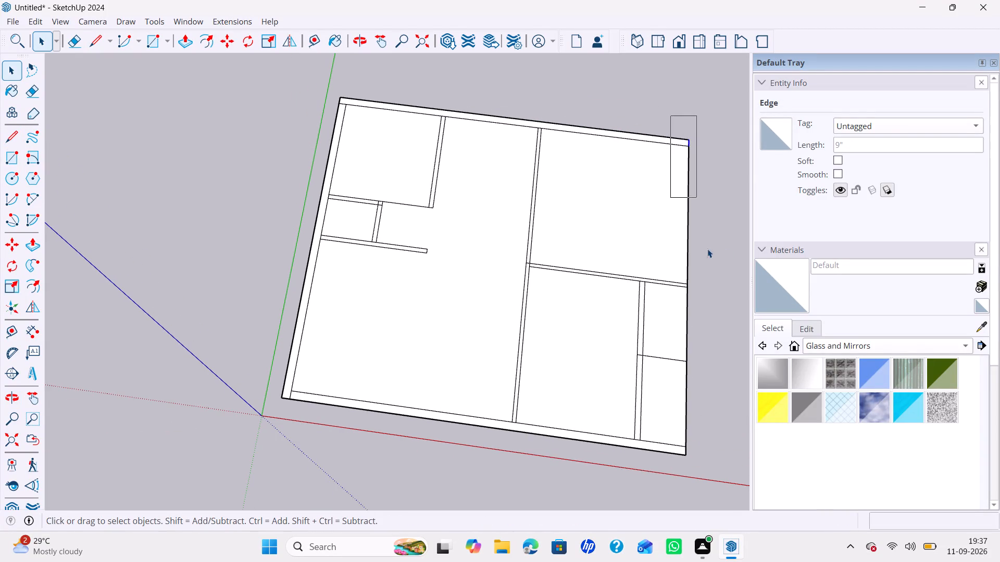
drag(707, 249, 726, 488)
key(m)
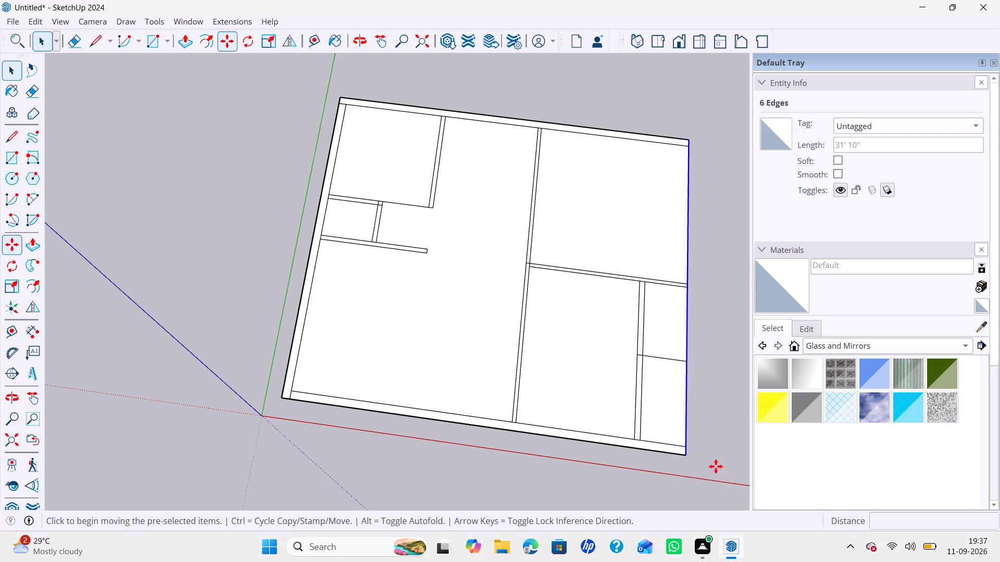
click(685, 456)
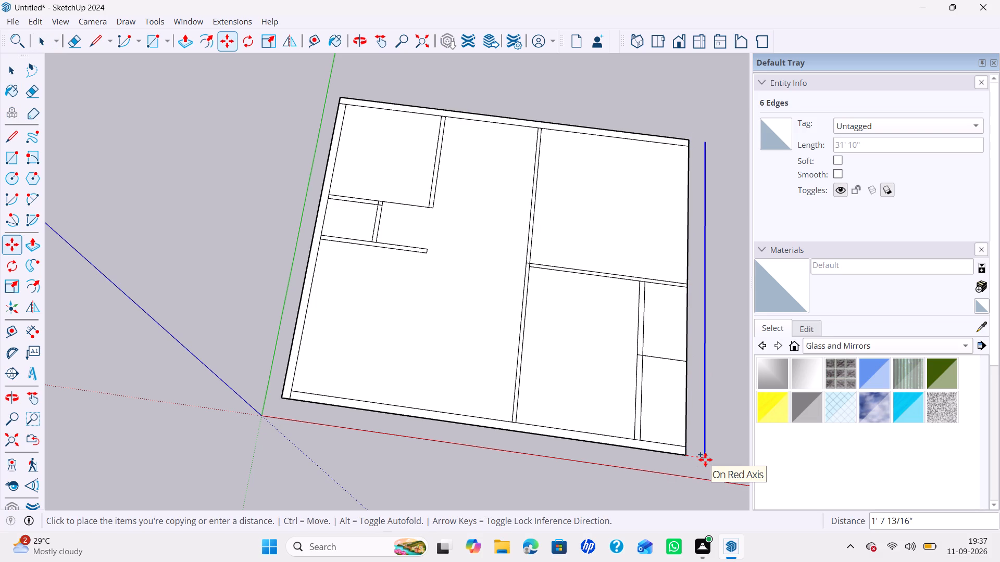
key(9)
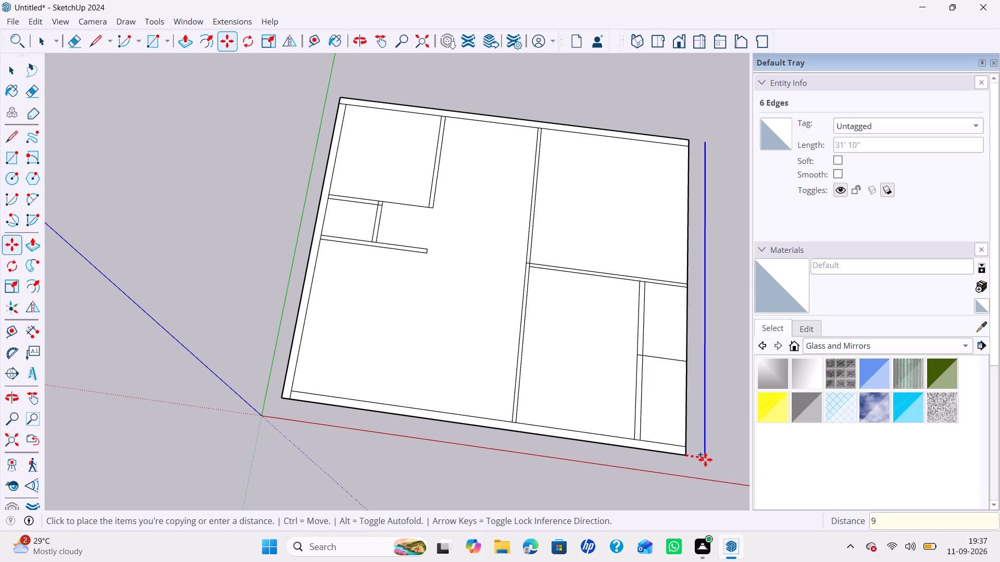
key(shift+quotedbl)
key(Return)
Close both ends of the 9" far side wall strip with short lines joining the original corners to the copied edge.
key(l)
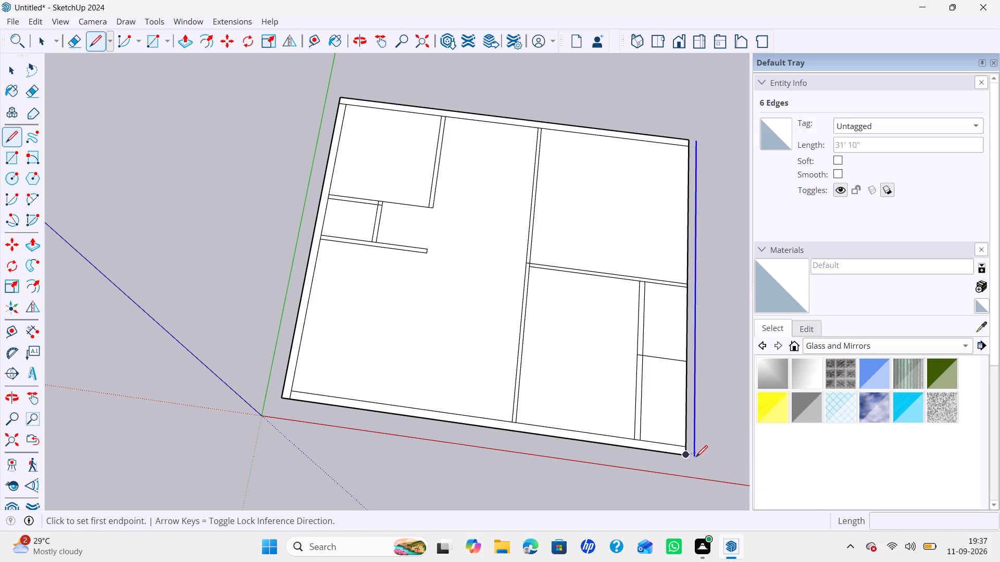
click(686, 454)
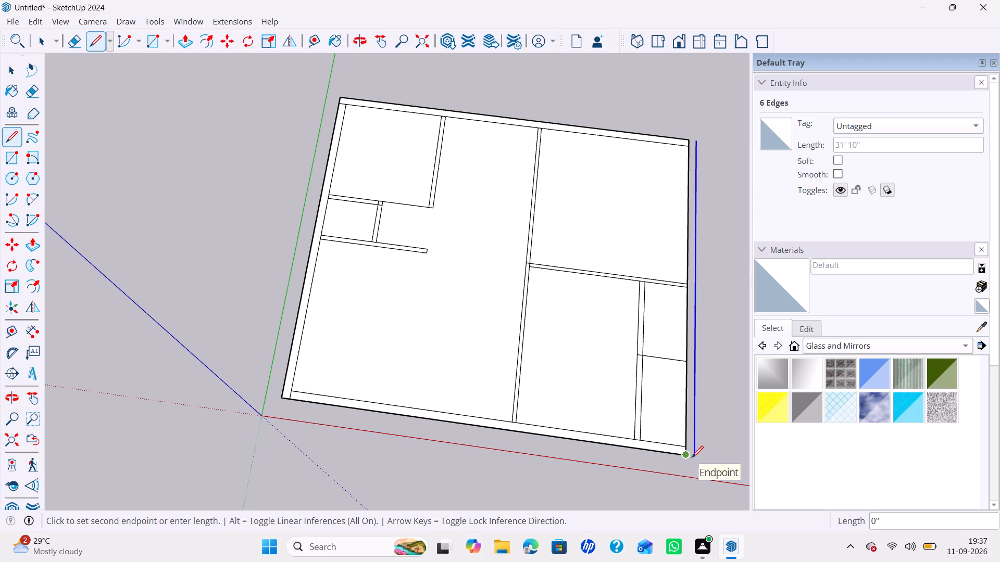
click(695, 456)
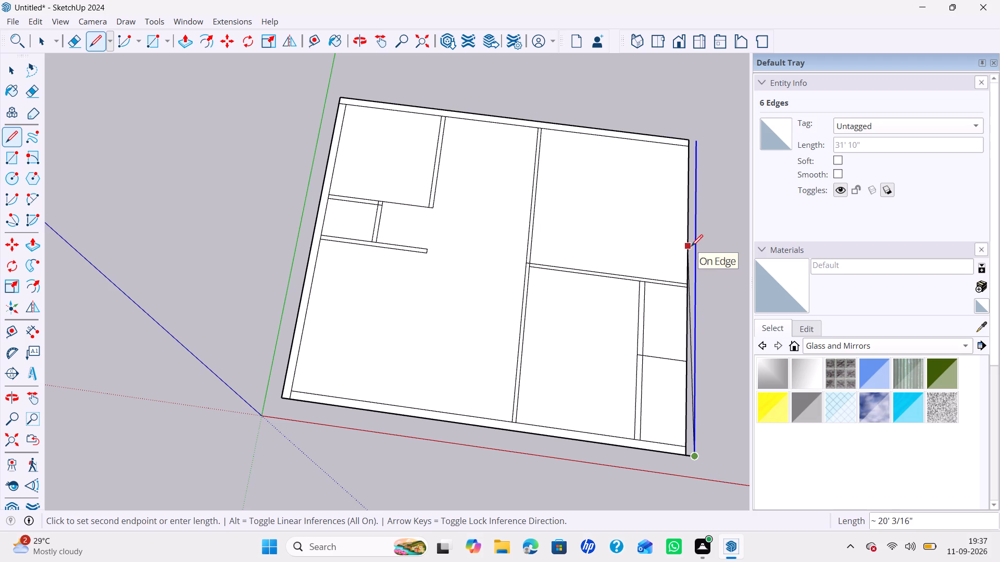
key(space)
text(l)
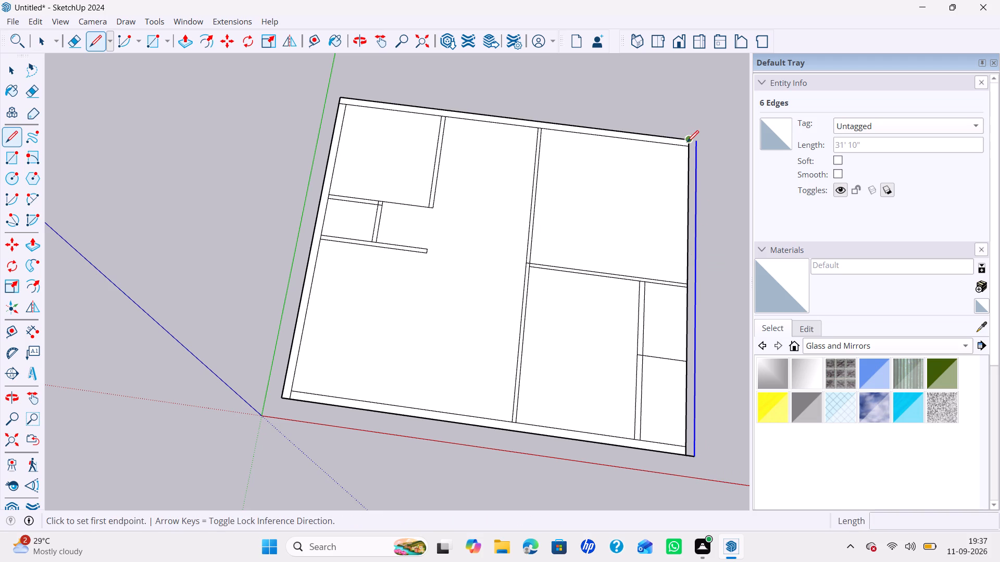
click(687, 142)
click(699, 143)
key(space)
Erase the short inner line crossing the small side room's back wall strip where its side wall strip meets it.
scroll(558, 240, down, 4)
middle_drag(559, 271, 613, 290)
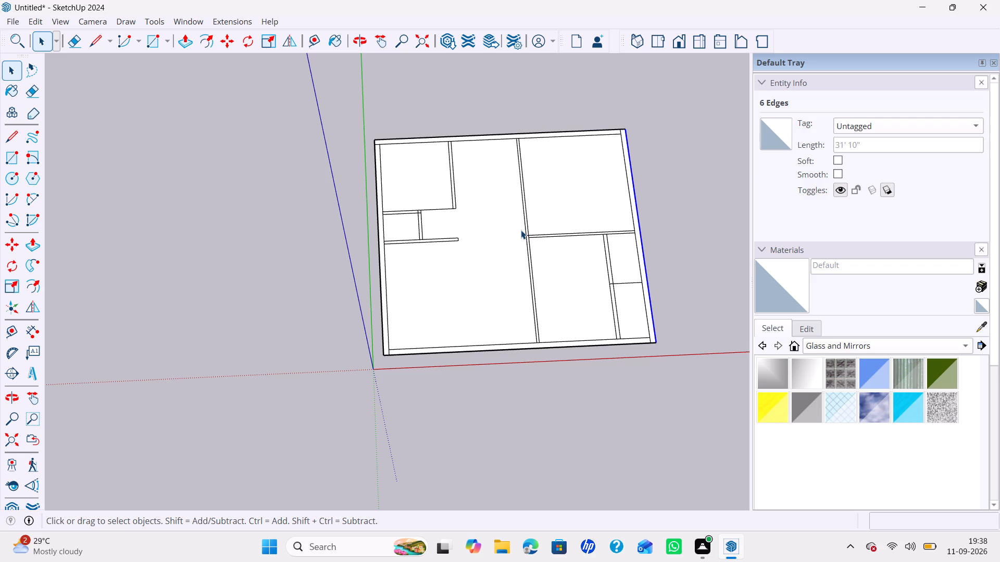
key(space)
scroll(429, 216, up, 3)
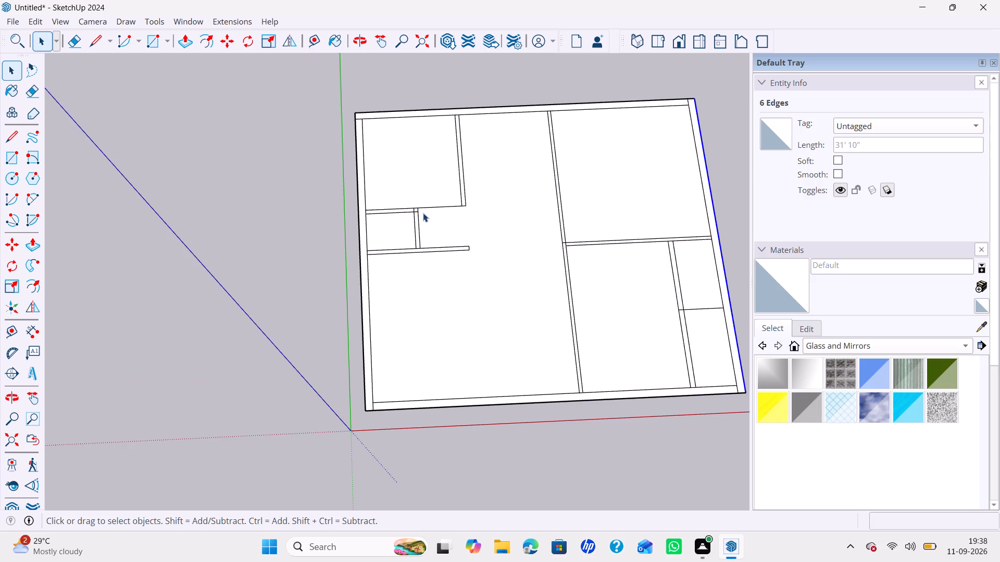
key(e)
scroll(410, 202, up, 7)
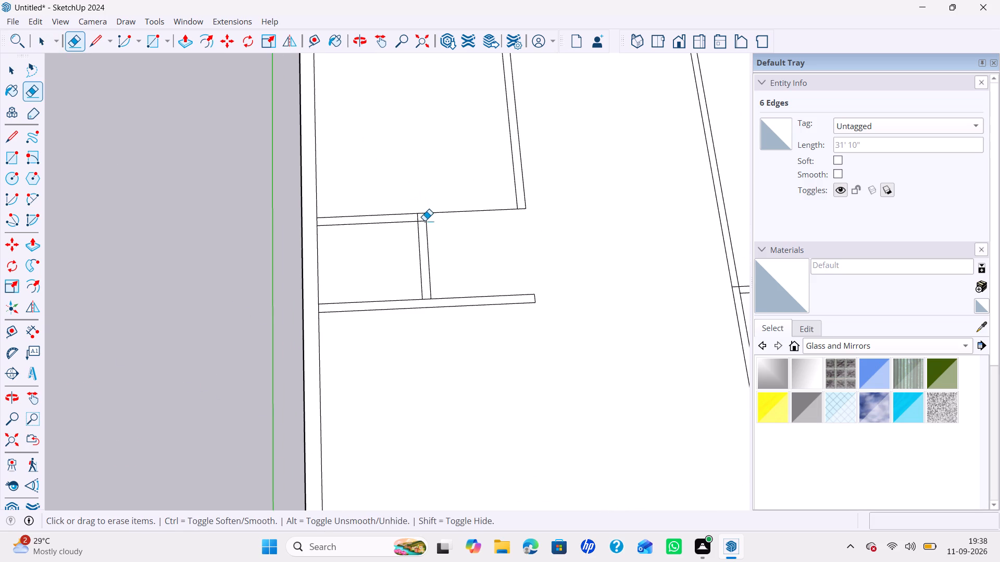
drag(421, 219, 416, 217)
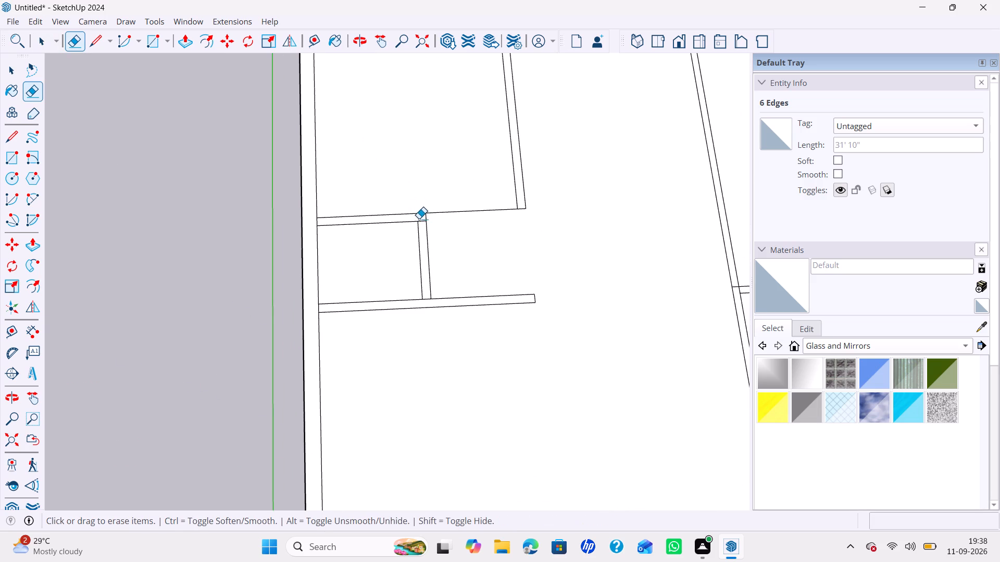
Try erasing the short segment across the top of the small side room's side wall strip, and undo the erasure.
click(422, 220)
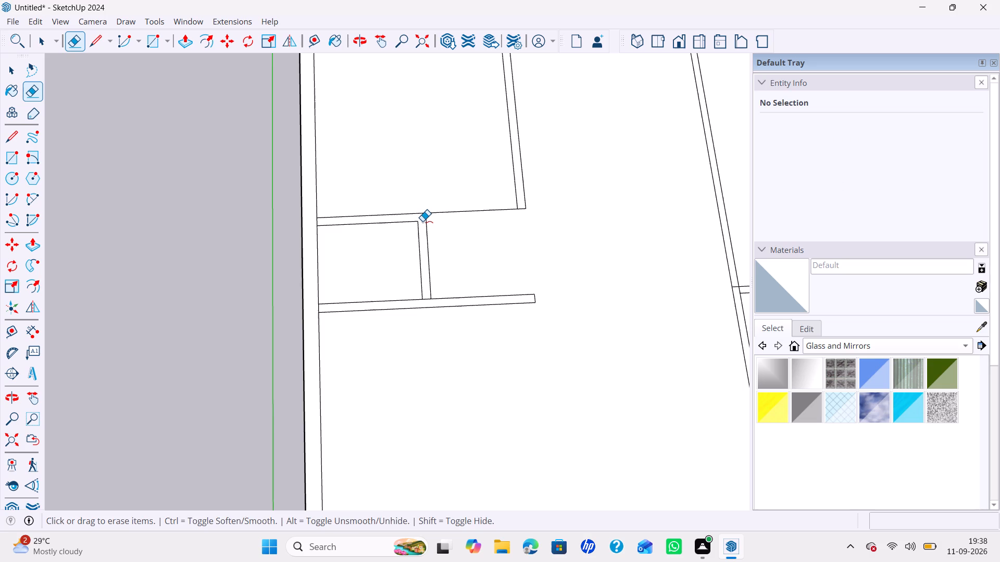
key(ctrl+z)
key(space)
Draw a line along red from the small side room's outer corner to below the partition wall's end, and close it with a 5" line.
scroll(431, 214, down, 4)
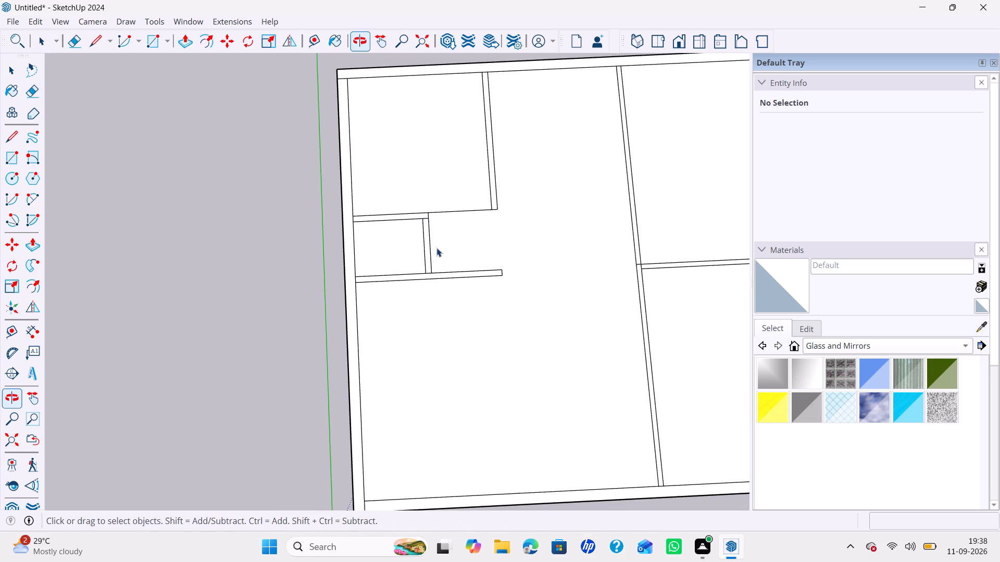
shift+middle_drag(450, 216, 451, 259)
scroll(442, 249, up, 2)
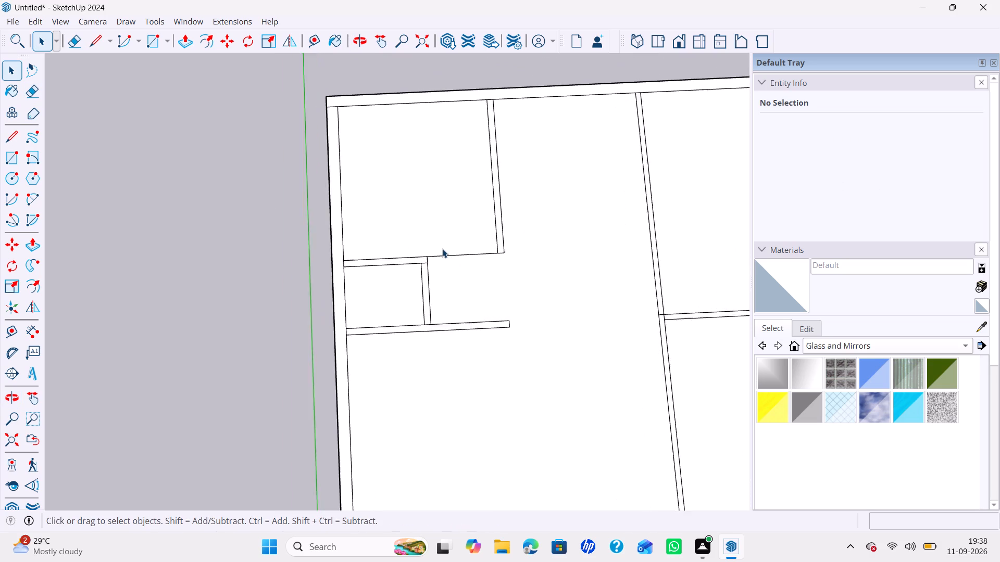
scroll(442, 249, up, 3)
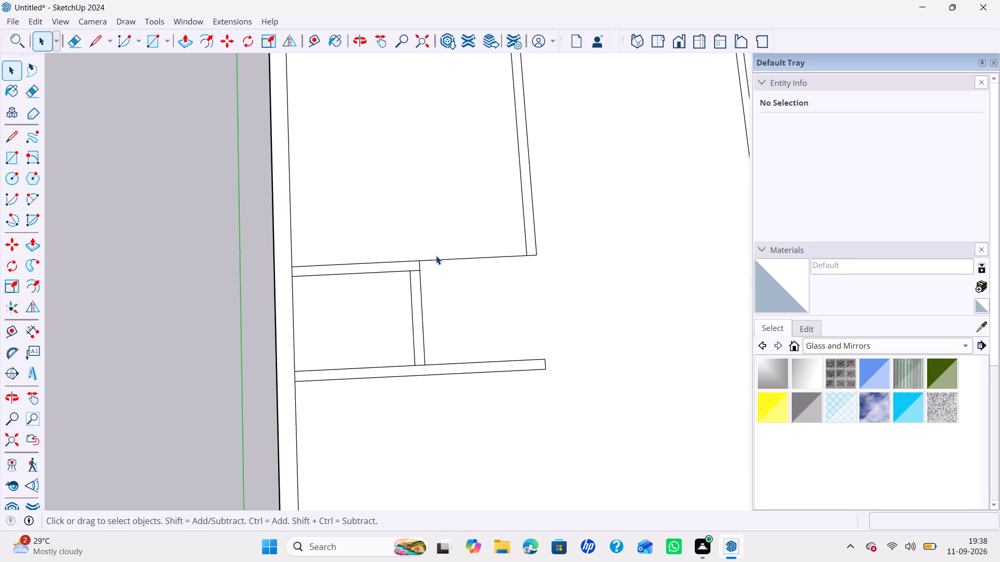
key(l)
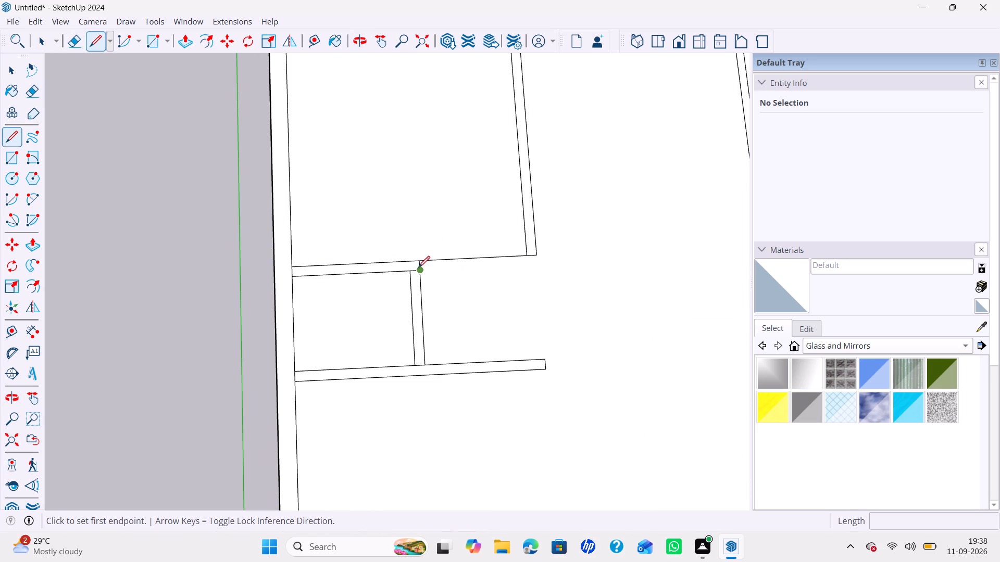
click(418, 270)
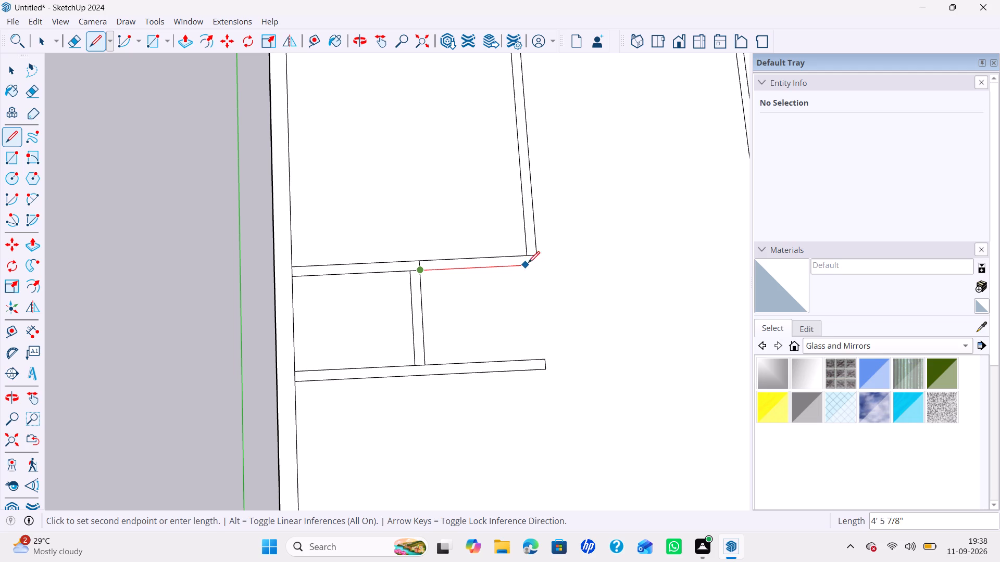
click(536, 269)
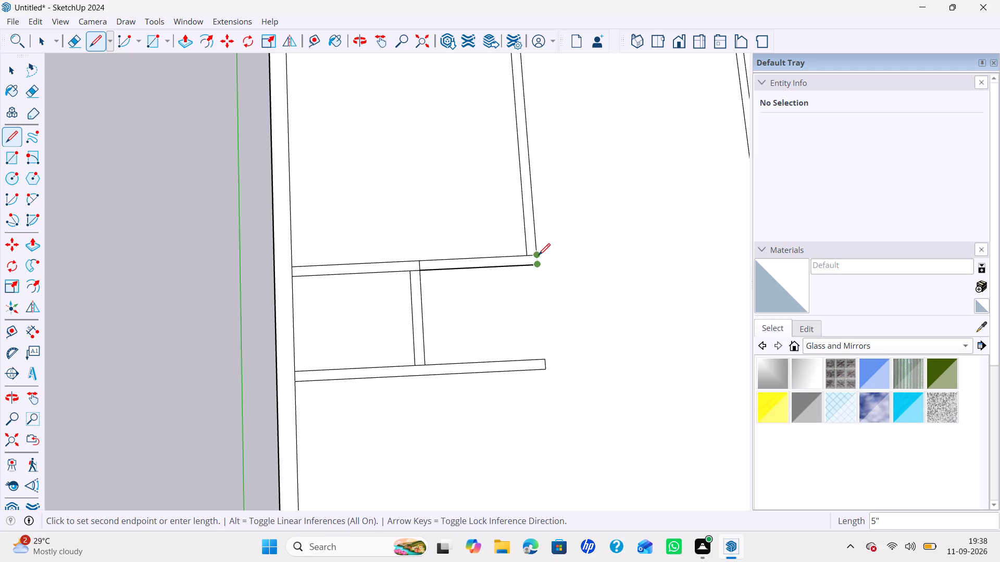
click(539, 255)
key(Escape)
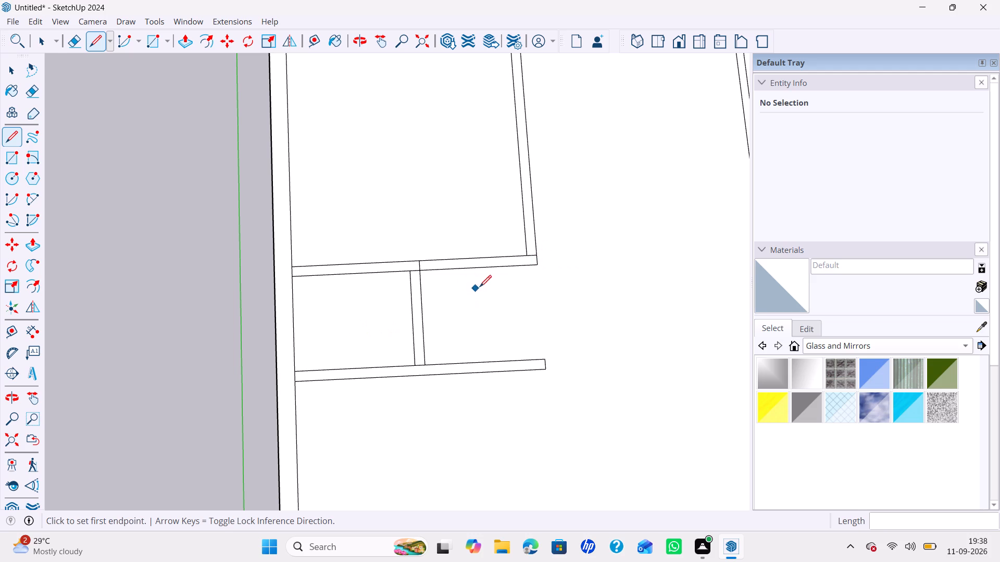
key(space)
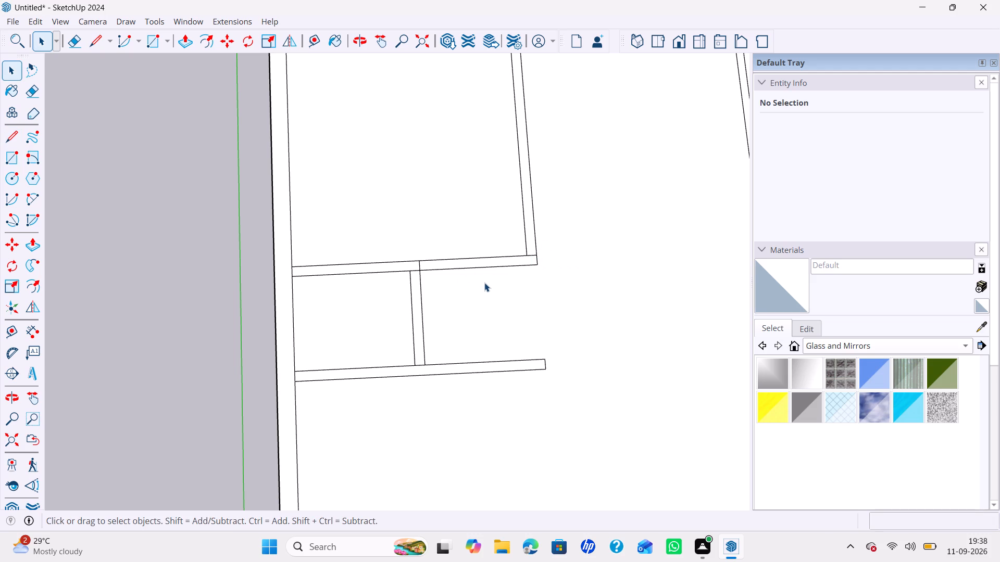
Extend the partition wall's inner edge across the new 5" strip and erase the short line crossing the wall's end.
key(l)
click(526, 258)
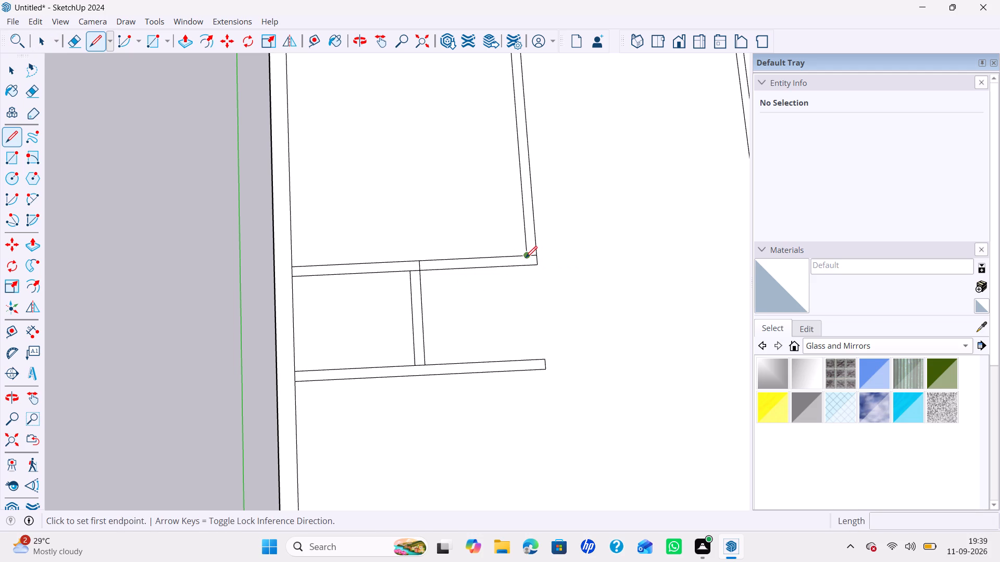
click(526, 269)
key(e)
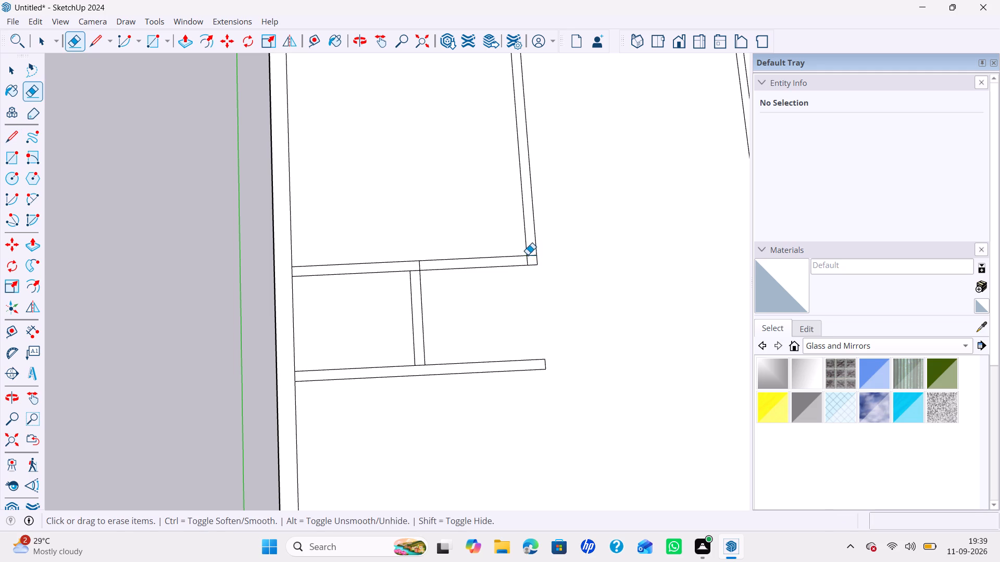
click(532, 254)
key(space)
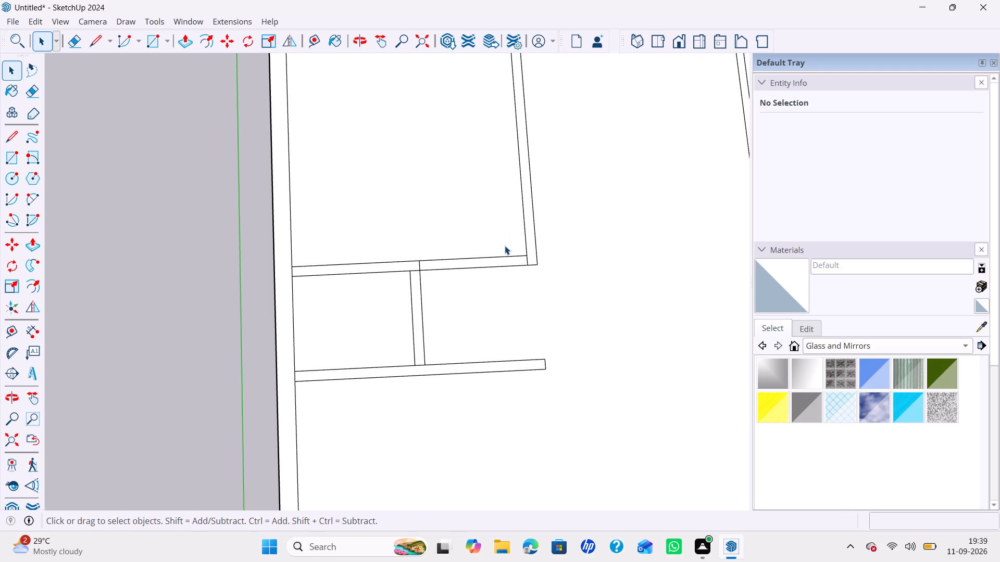
Erase both long edges of the strip between the partition wall's end and the small side room's corner.
key(e)
drag(505, 246, 511, 277)
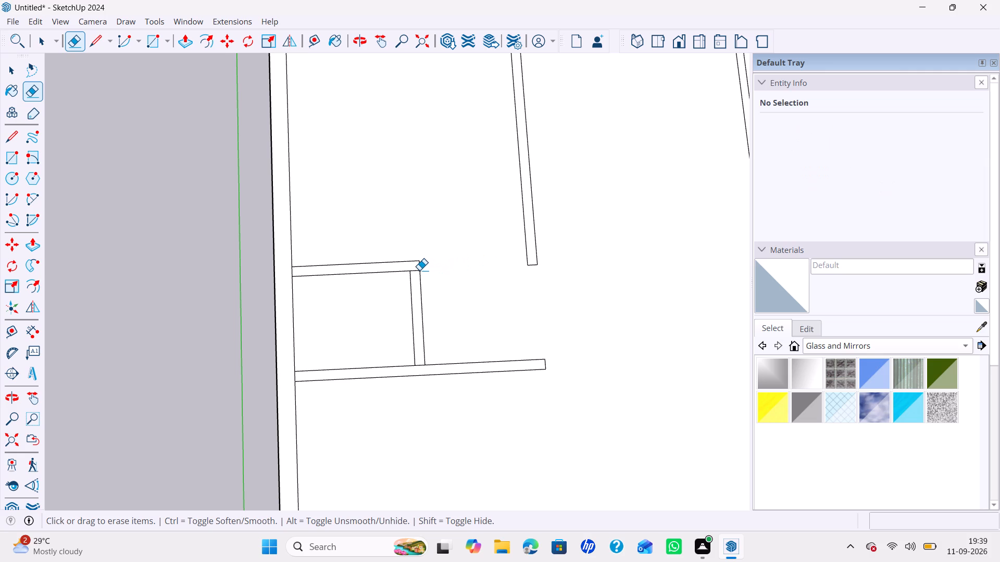
key(space)
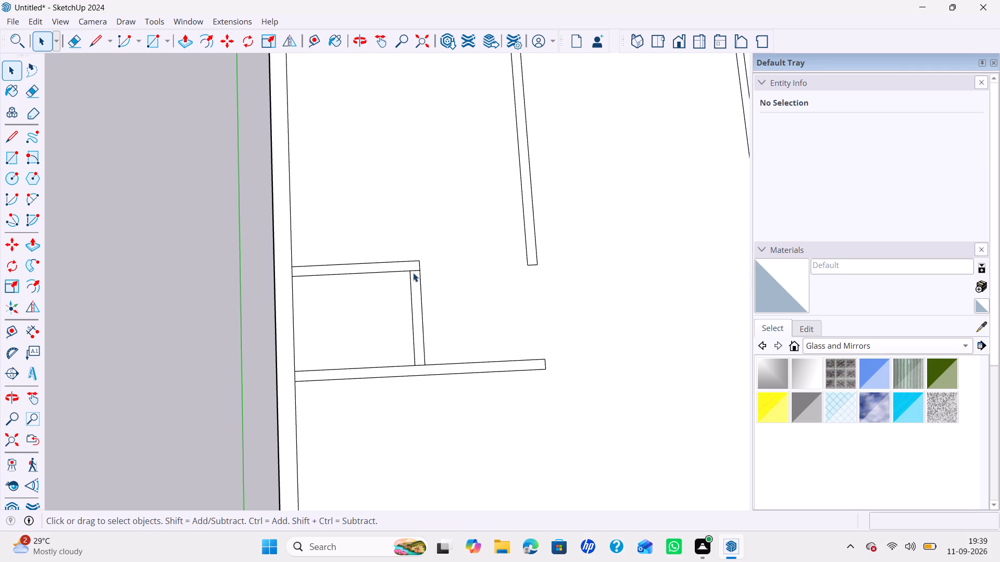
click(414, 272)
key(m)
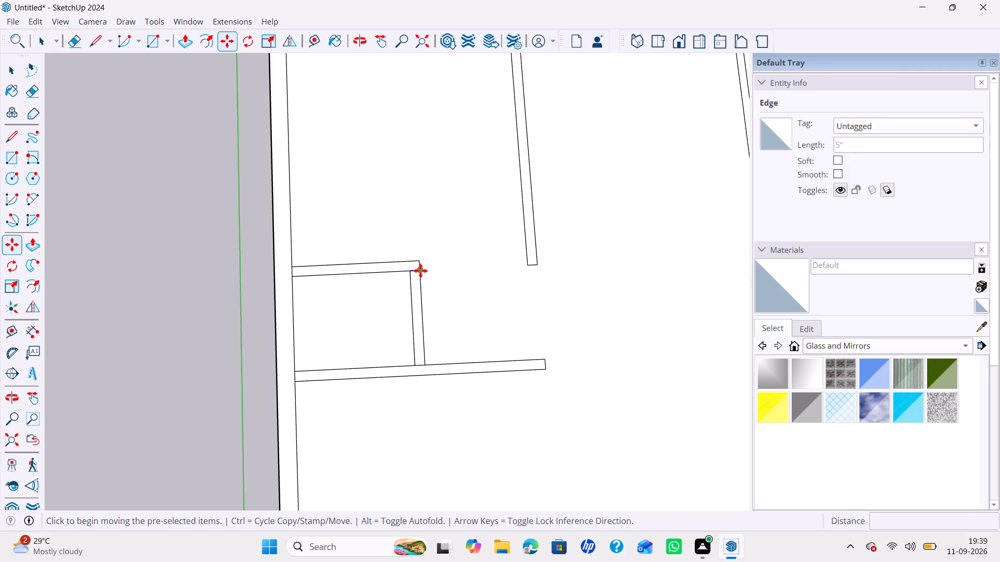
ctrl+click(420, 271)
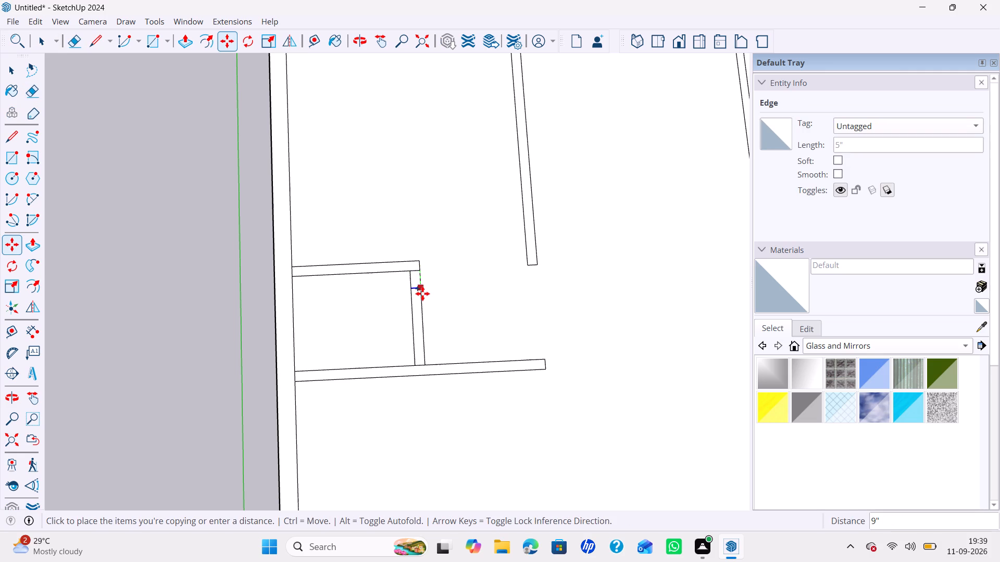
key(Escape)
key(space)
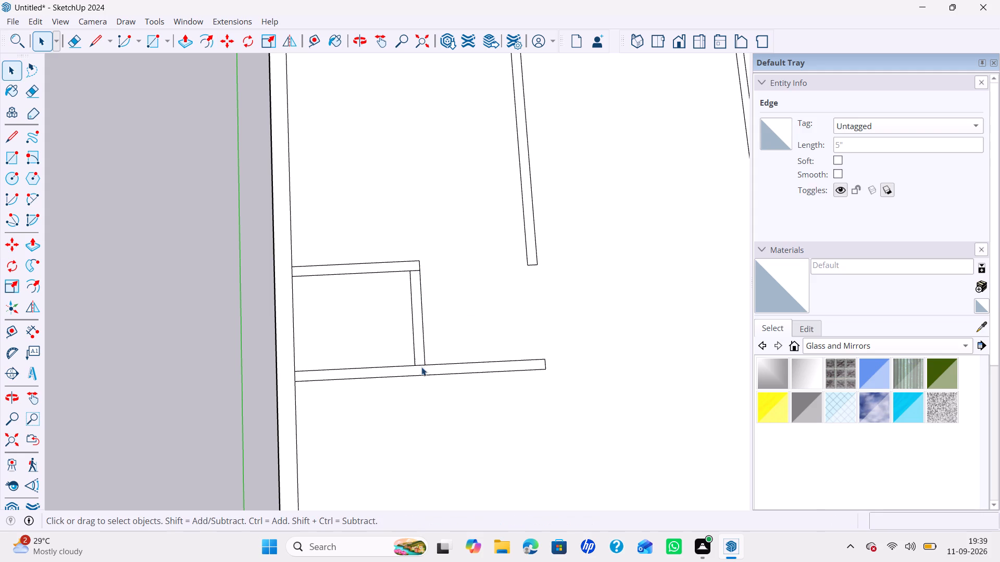
Copy the short 5" edge at the foot of the small side room's side wall strip 3' along the wall towards its back corner.
click(420, 364)
key(m)
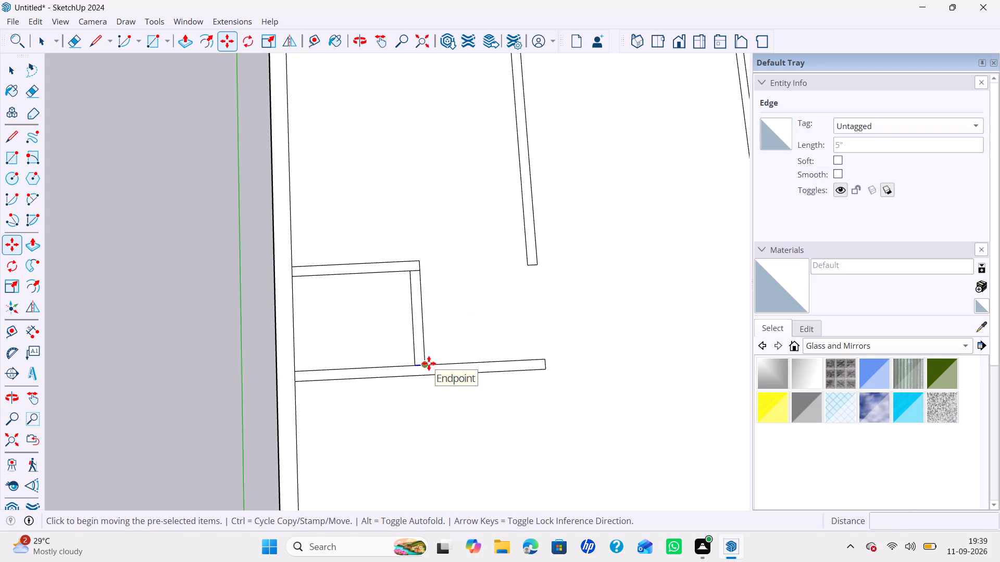
click(427, 363)
text(3')
key(Return)
Erase the side wall strip's two edges across the 3' opening and the short line crossing the strip at the back corner.
key(e)
drag(422, 334, 413, 336)
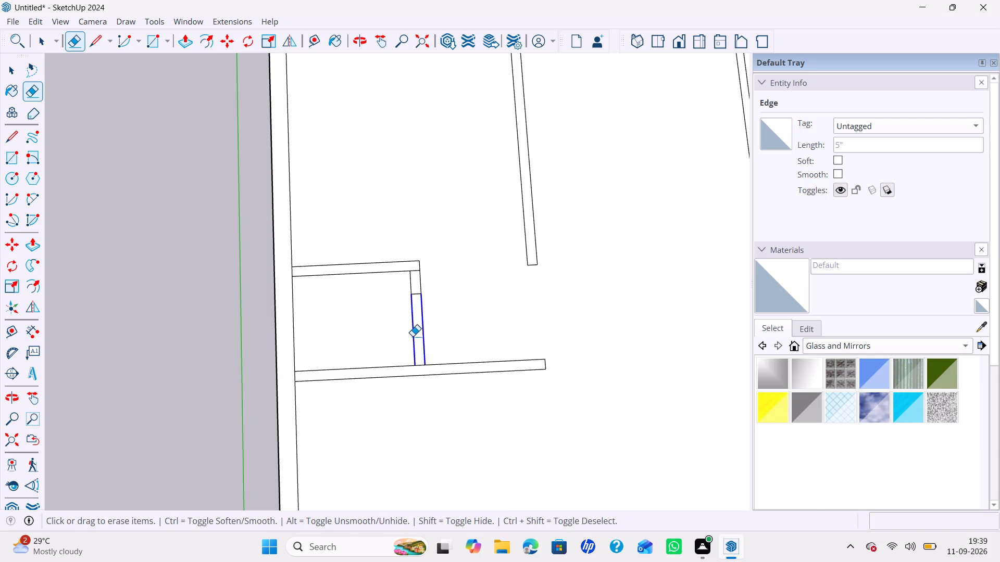
drag(413, 336, 435, 341)
click(417, 272)
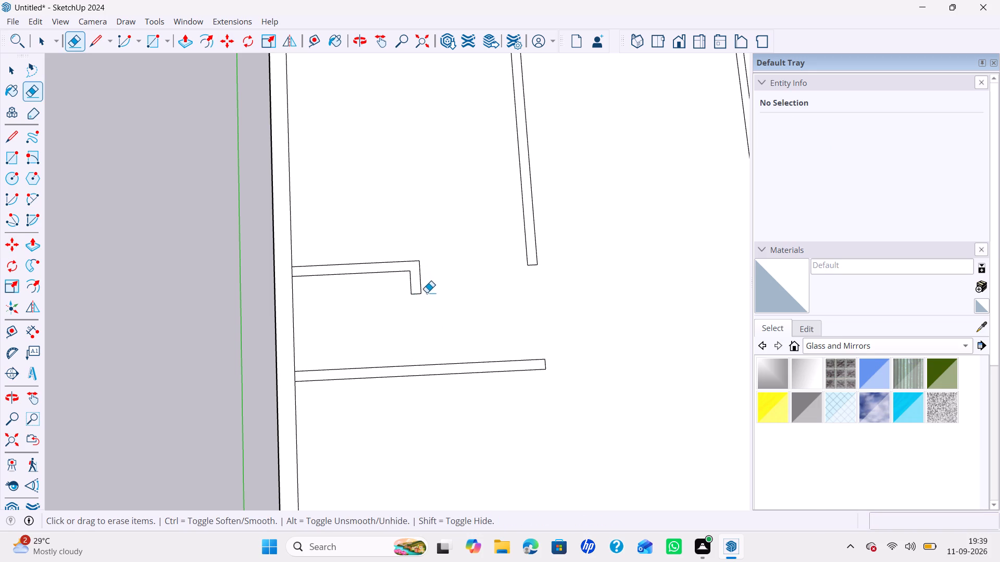
scroll(429, 301, up, 1)
scroll(424, 317, down, 1)
key(space)
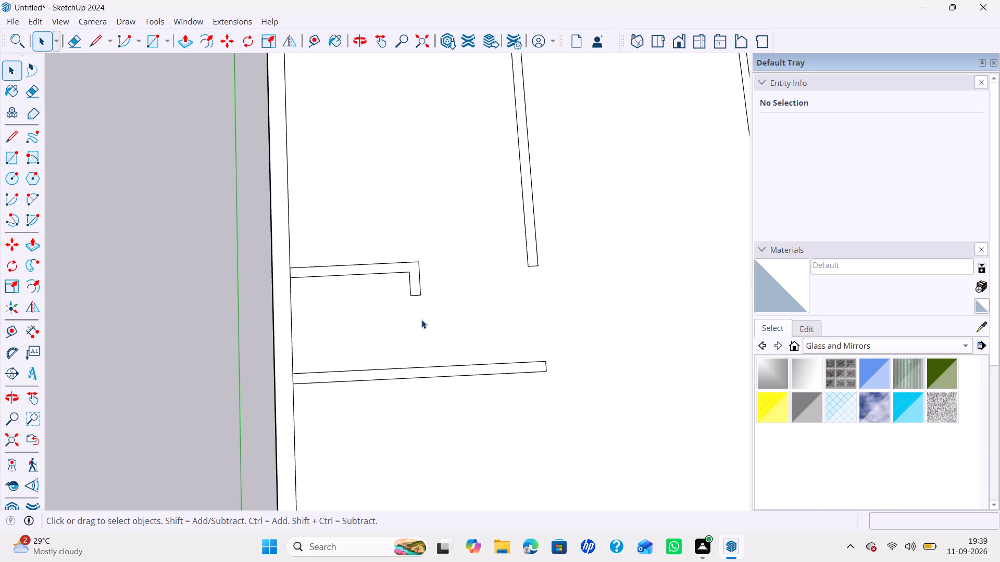
Extend both edges of the small side room's back wall strip across the 9" outer wall and erase the inner wall line between them.
scroll(415, 325, down, 3)
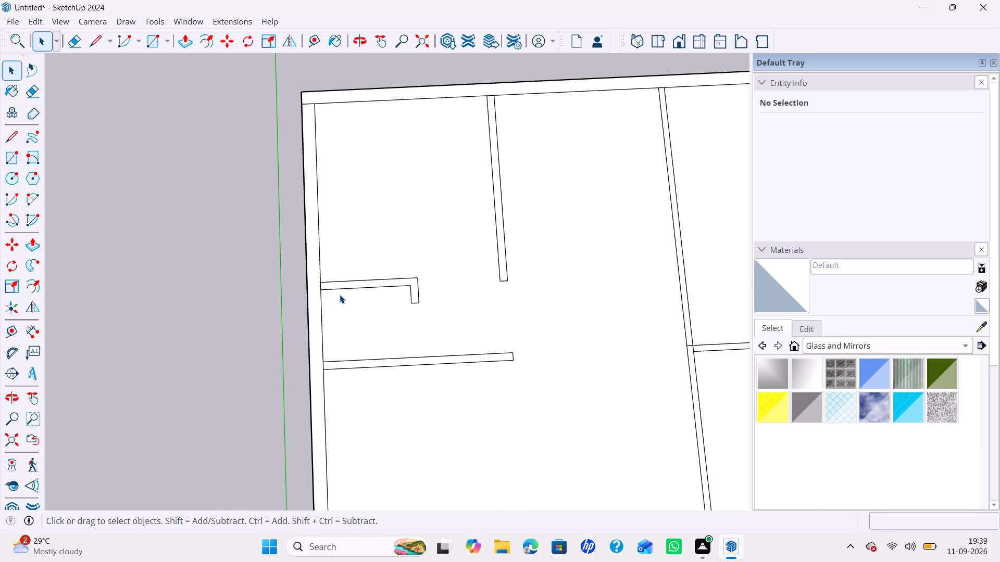
key(l)
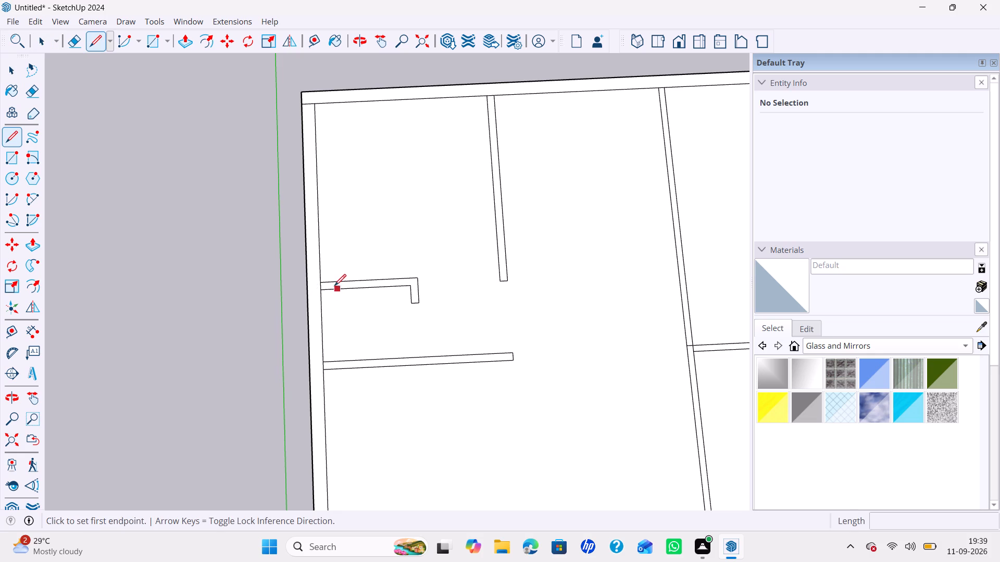
click(319, 284)
click(308, 283)
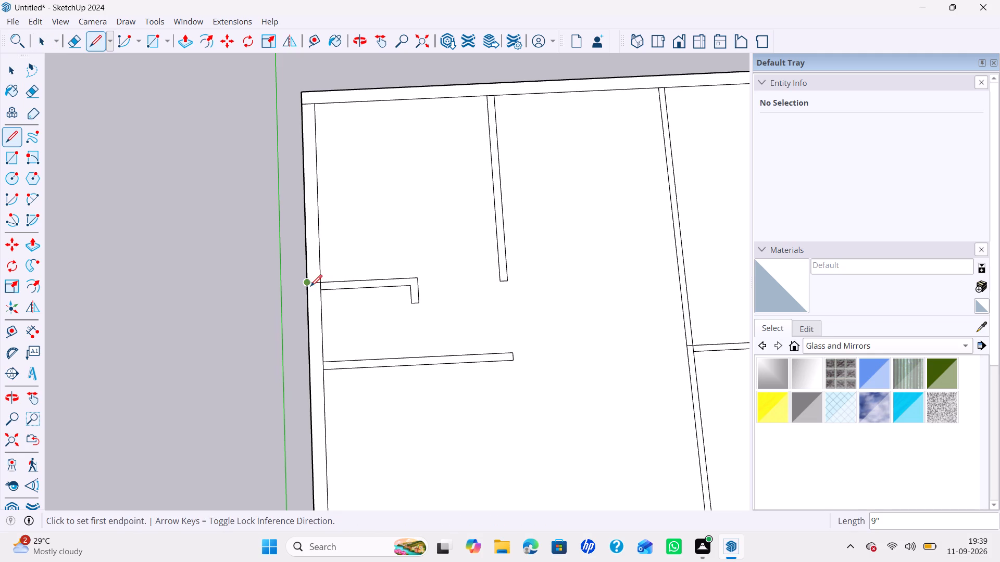
key(space)
text(L)
click(319, 292)
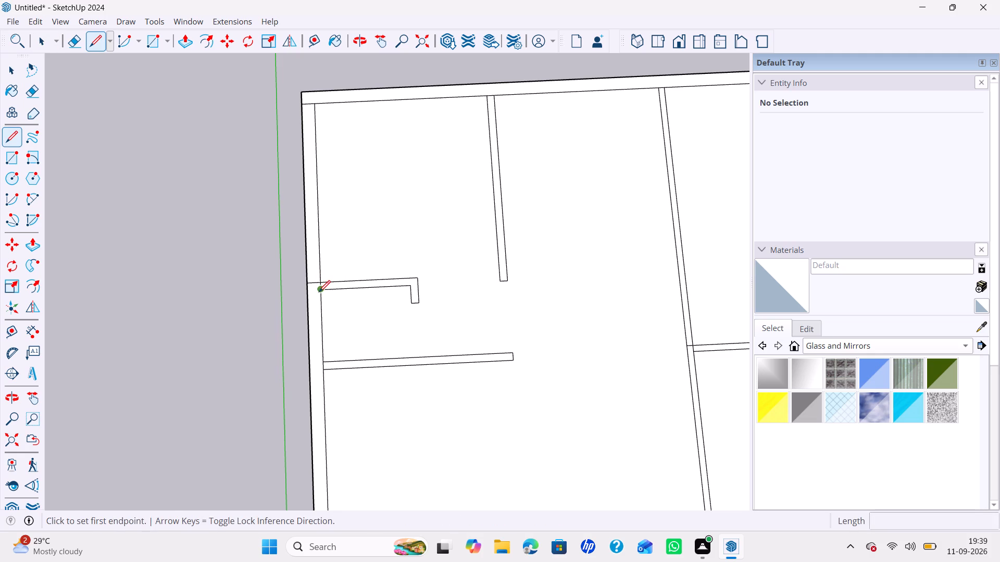
click(309, 291)
key(space)
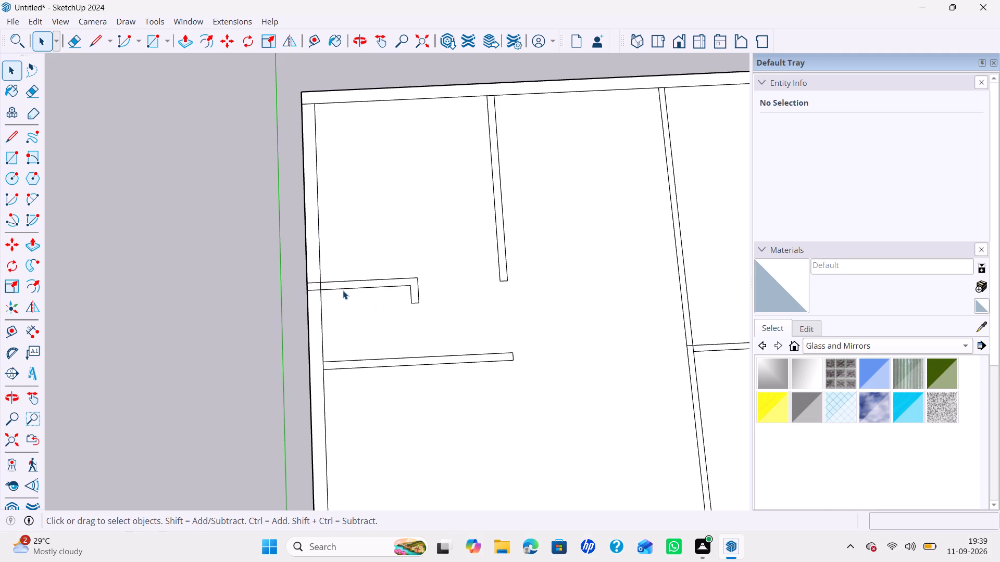
key(e)
scroll(321, 285, up, 4)
click(321, 285)
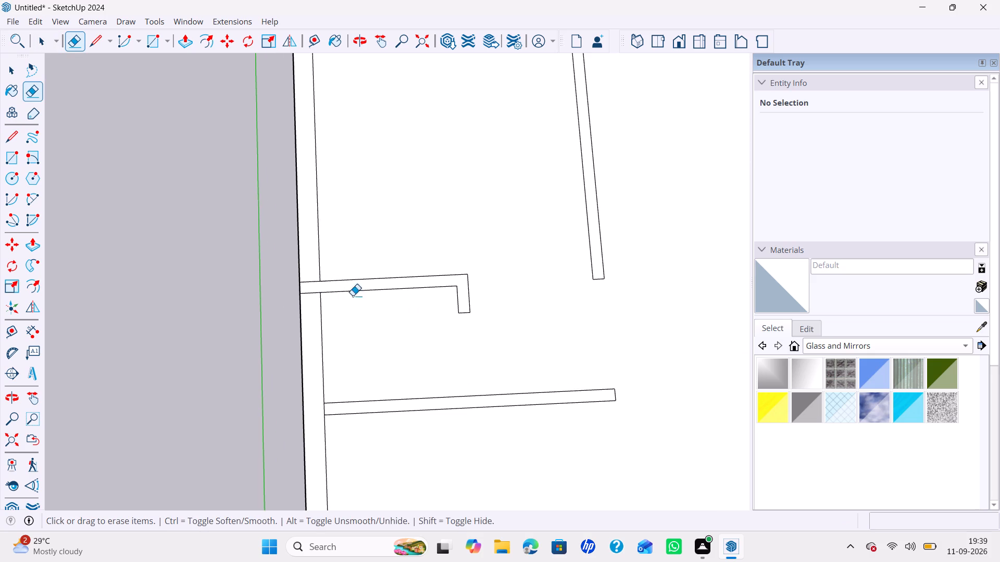
scroll(360, 303, down, 6)
key(space)
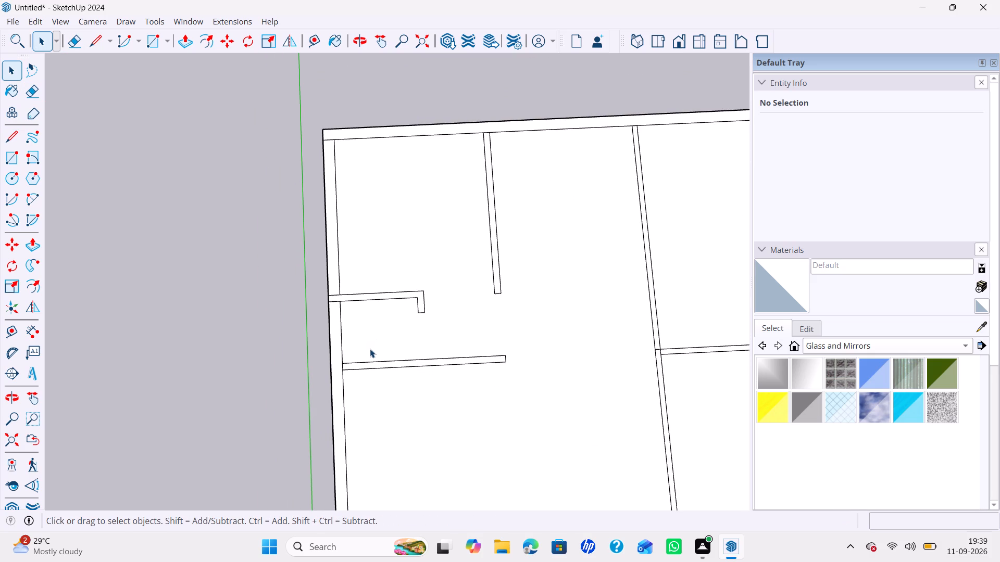
Extend both edges of the longer strip opposite the small room's back wall across the 9" outer wall, and erase the inner line between them.
key(l)
click(344, 365)
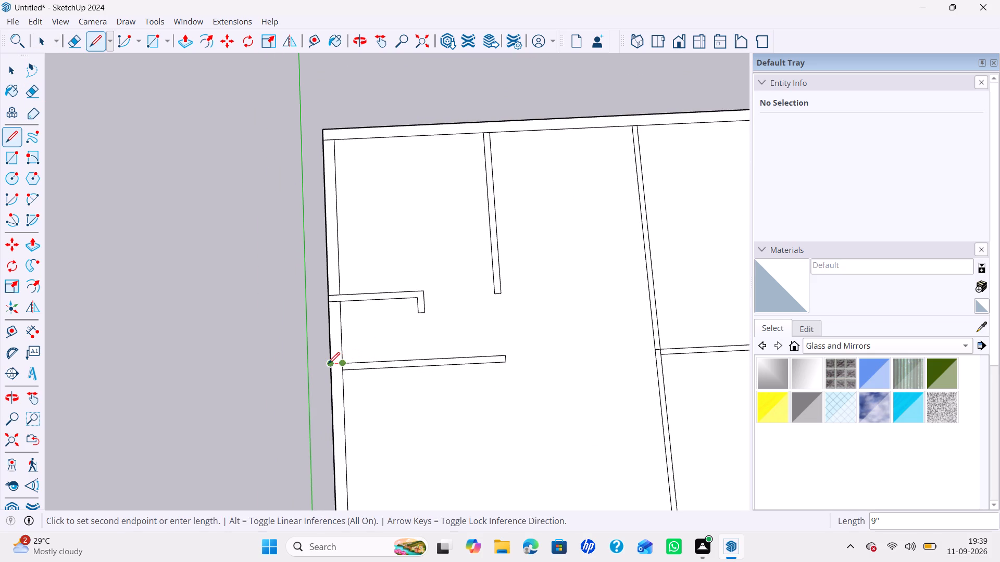
click(328, 364)
click(344, 373)
click(332, 371)
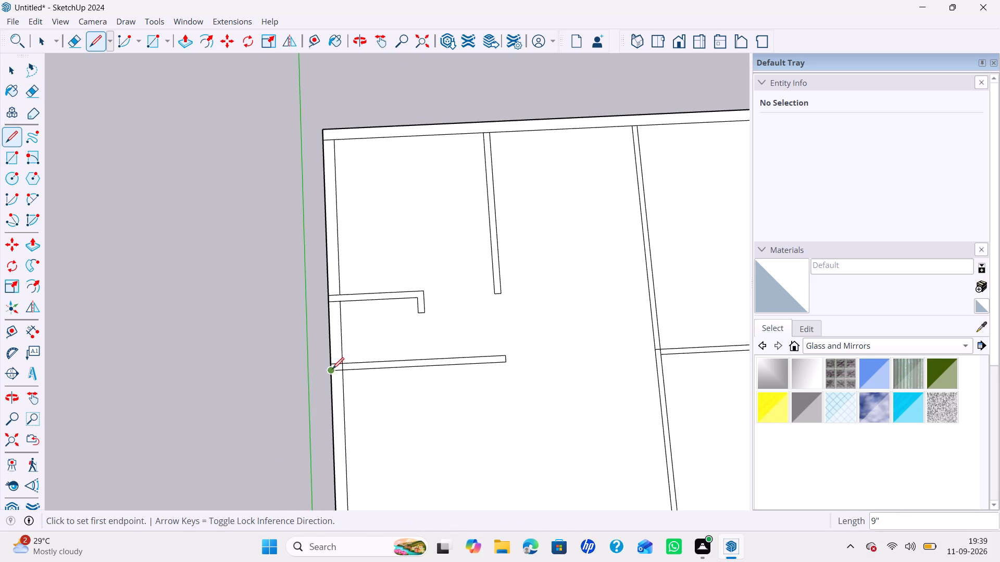
key(space)
key(e)
scroll(340, 367, up, 3)
click(344, 367)
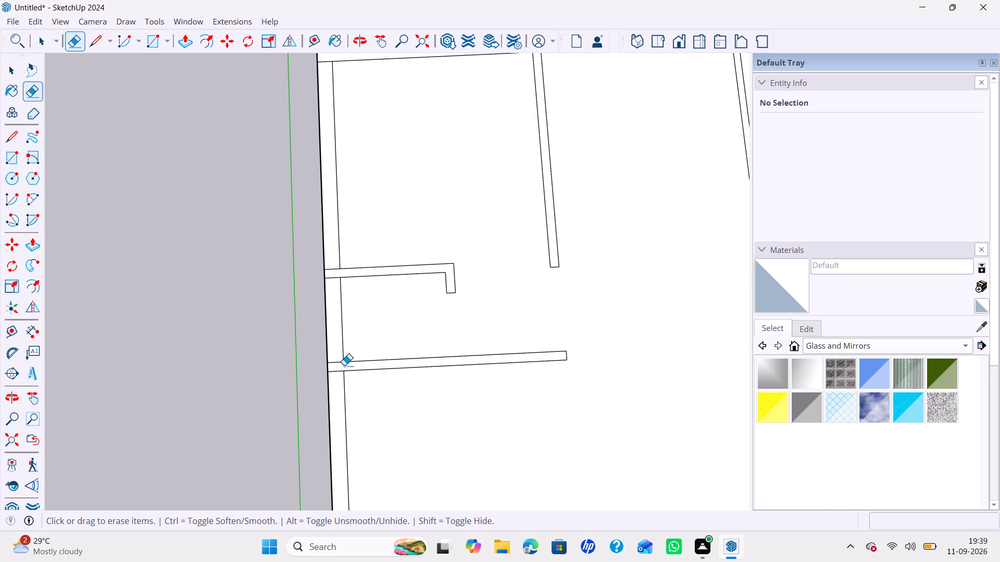
key(space)
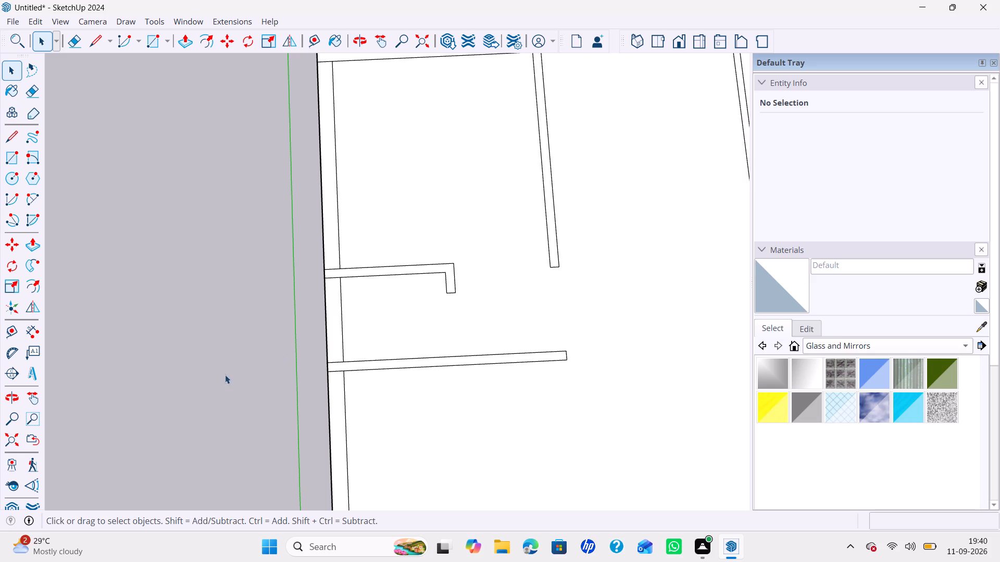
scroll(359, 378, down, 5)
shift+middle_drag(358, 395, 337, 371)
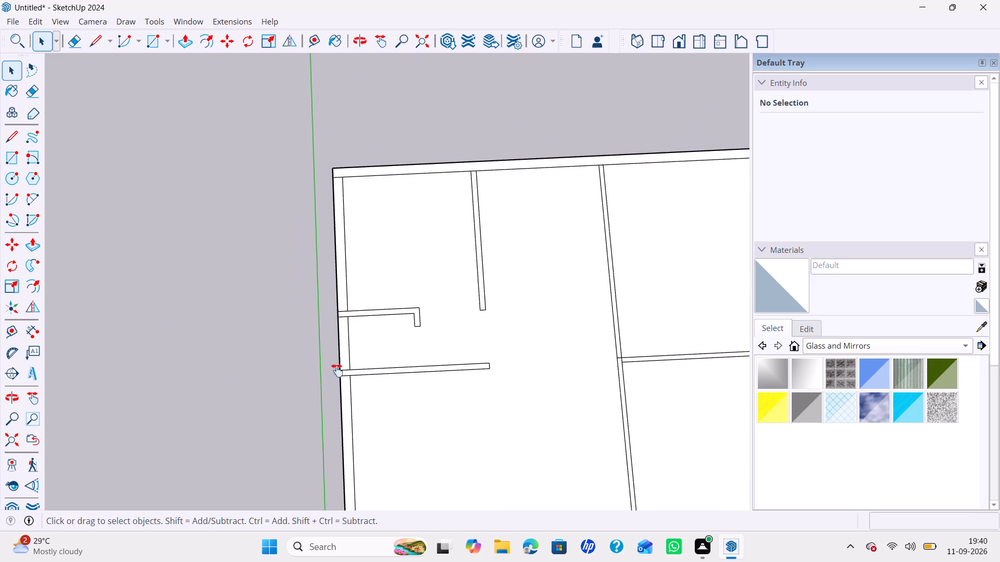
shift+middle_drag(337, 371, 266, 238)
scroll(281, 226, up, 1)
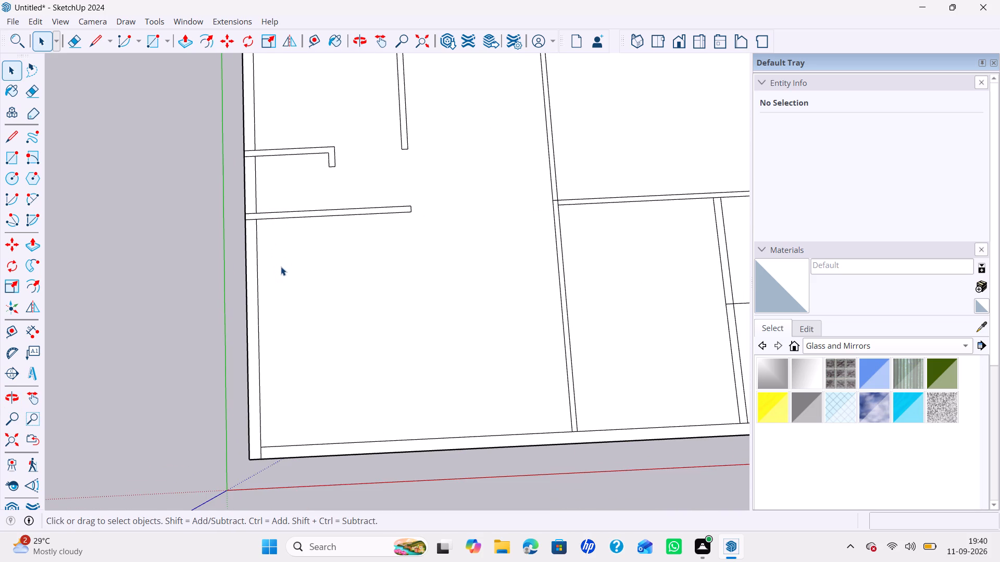
Draw a 9" line across the side outer wall at the corner near the origin, and erase the short line crossing the front wall there.
shift+middle_drag(282, 267, 351, 261)
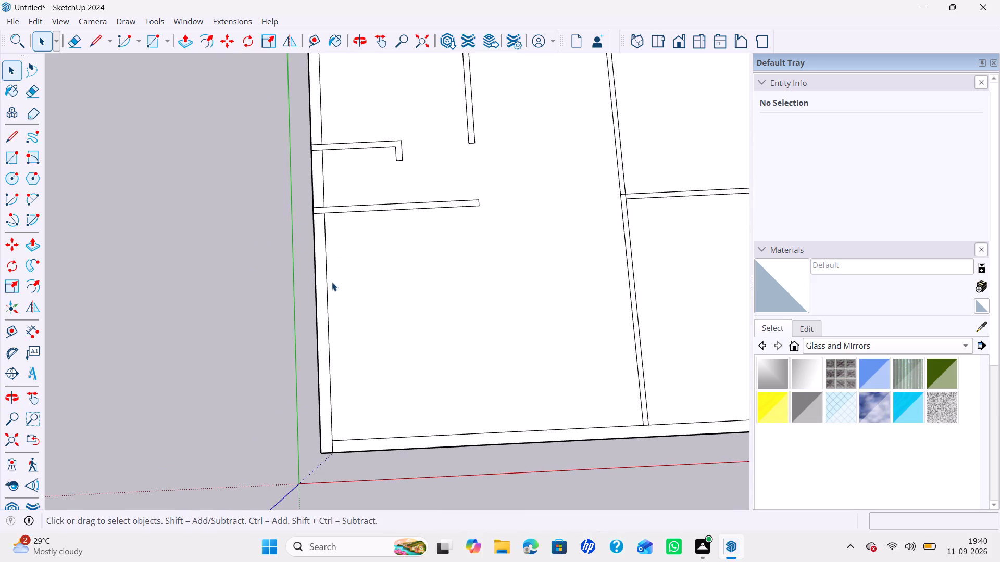
scroll(332, 296, down, 1)
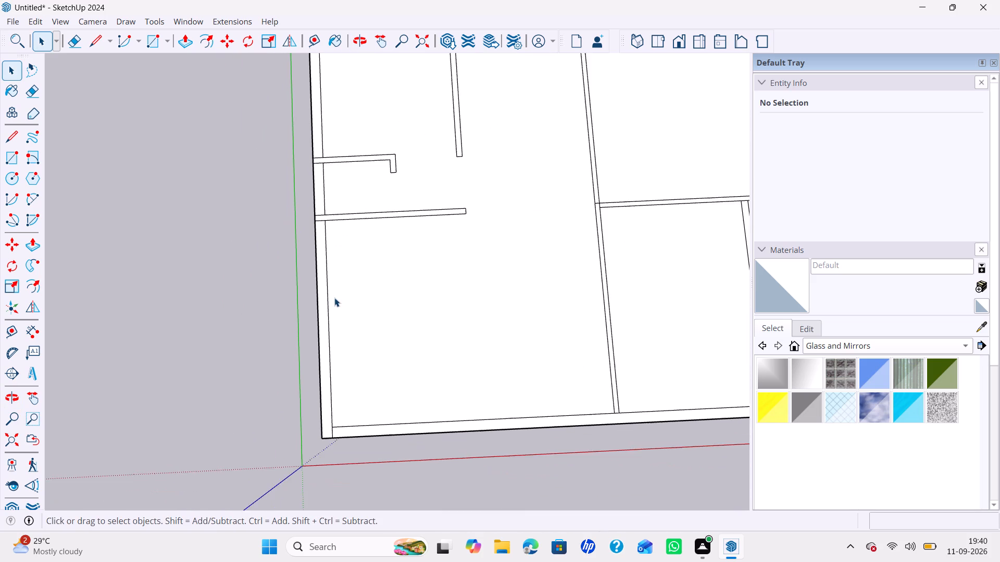
scroll(334, 298, down, 1)
key(l)
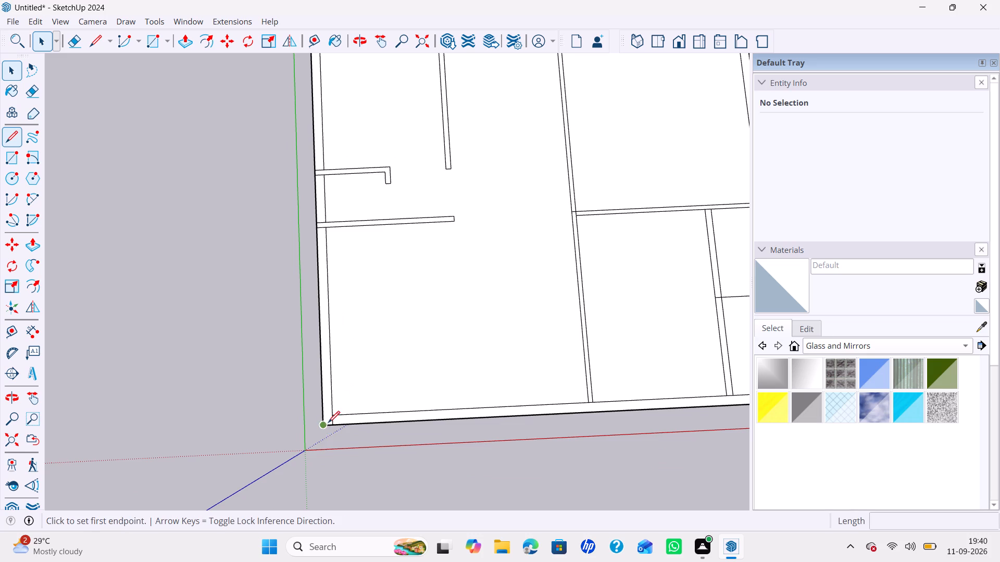
scroll(330, 420, up, 2)
click(336, 416)
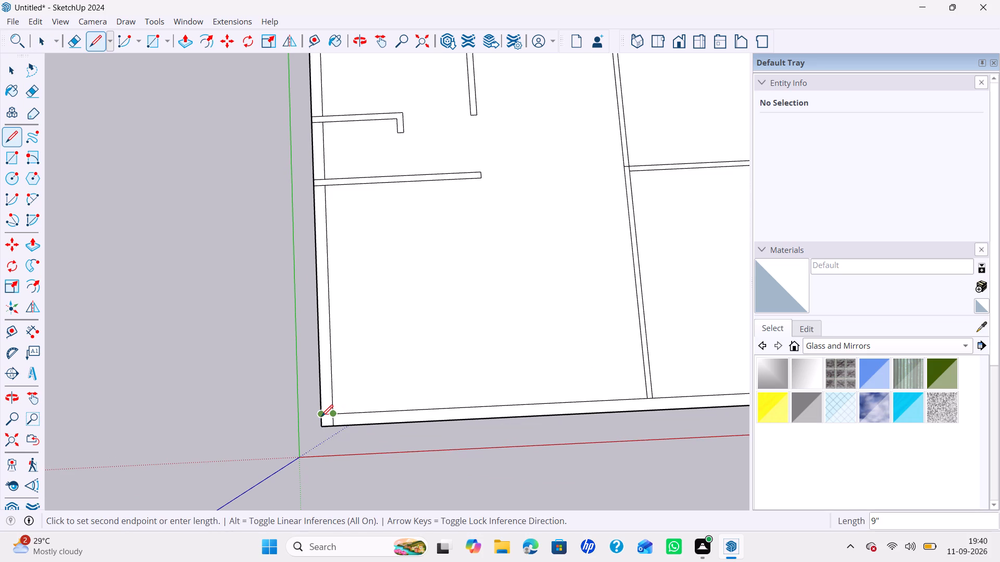
click(321, 417)
key(e)
click(336, 418)
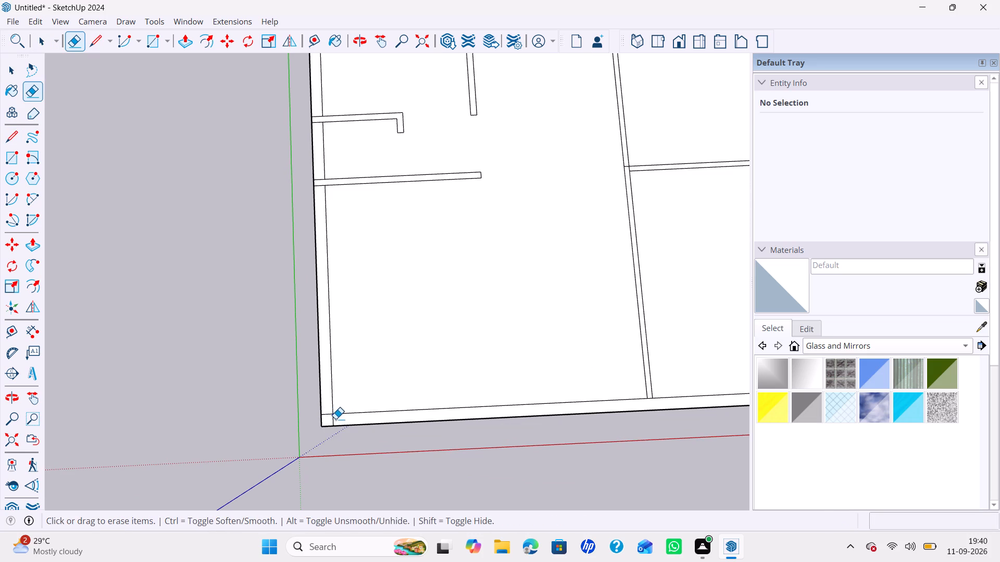
Copy that 9" cross edge 9" along the side outer wall, away from the corner near the origin.
key(space)
click(330, 415)
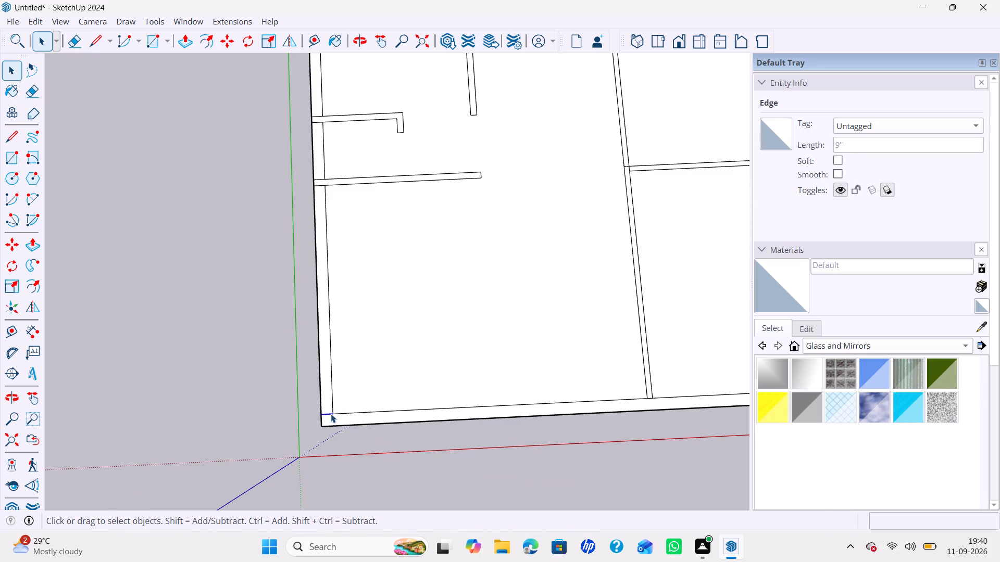
key(m)
ctrl+click(333, 412)
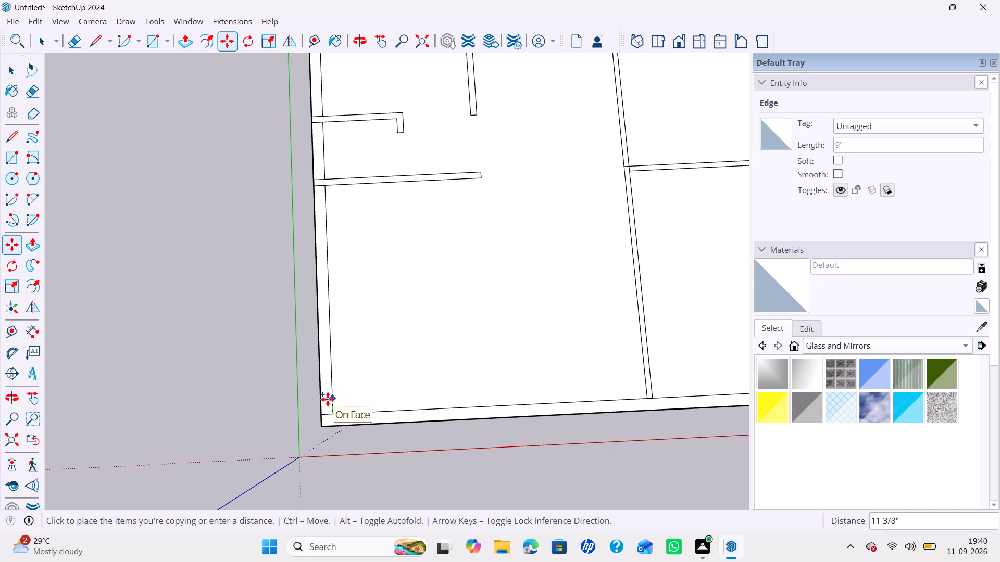
text(9")
key(Return)
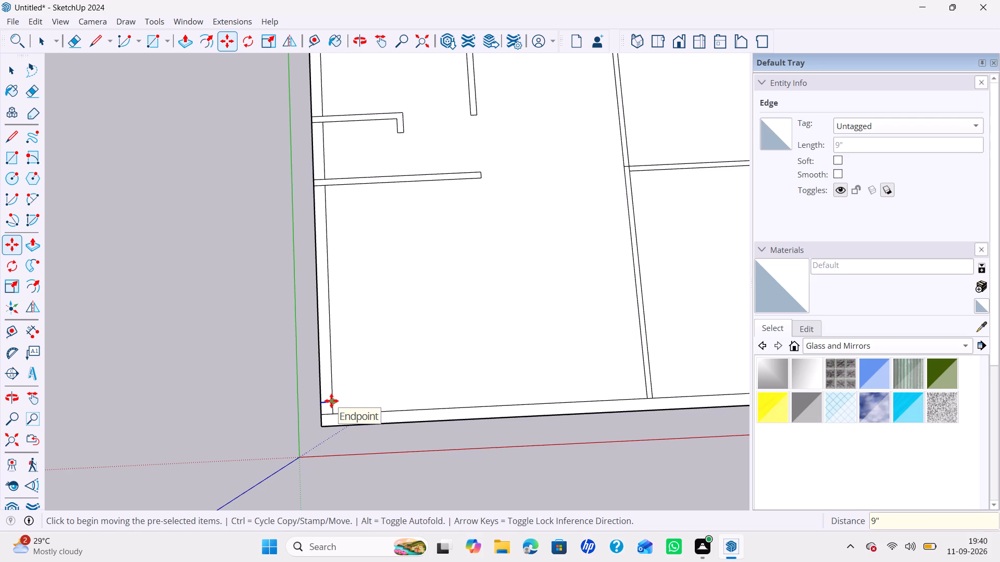
Copy the new cross edge a further 3' along the side outer wall, away from the corner, to mark an opening.
ctrl+click(331, 401)
key(3)
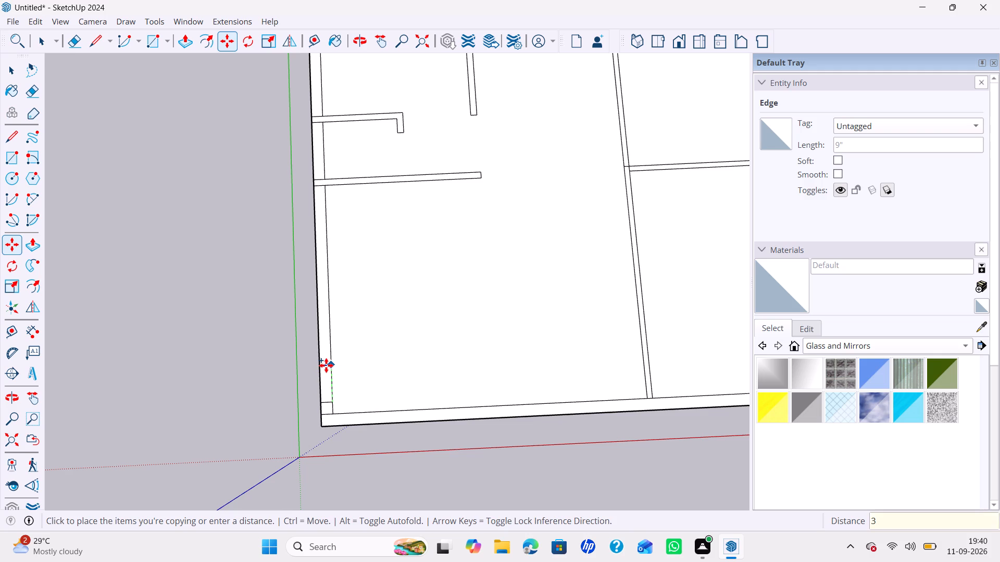
key(apostrophe)
key(Return)
key(space)
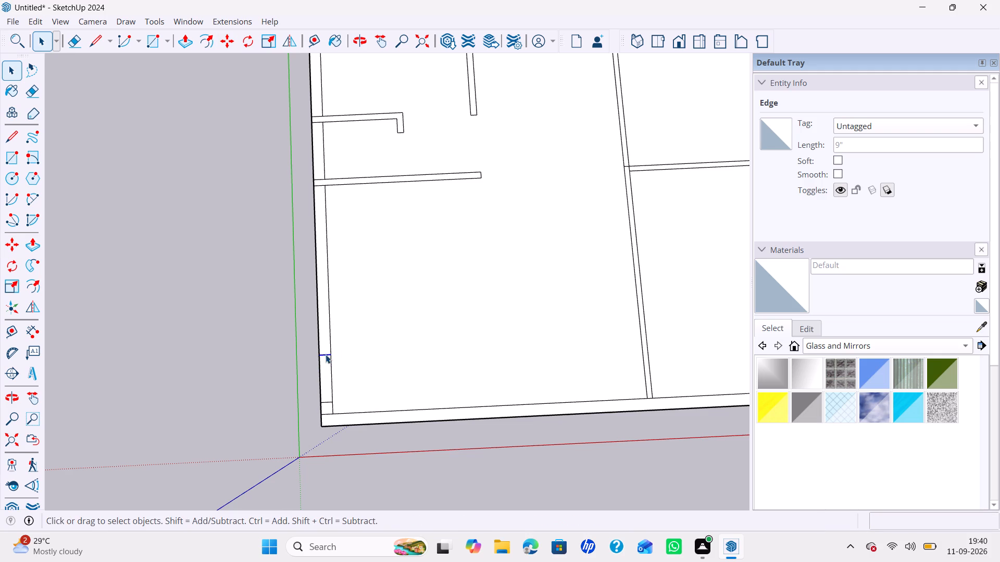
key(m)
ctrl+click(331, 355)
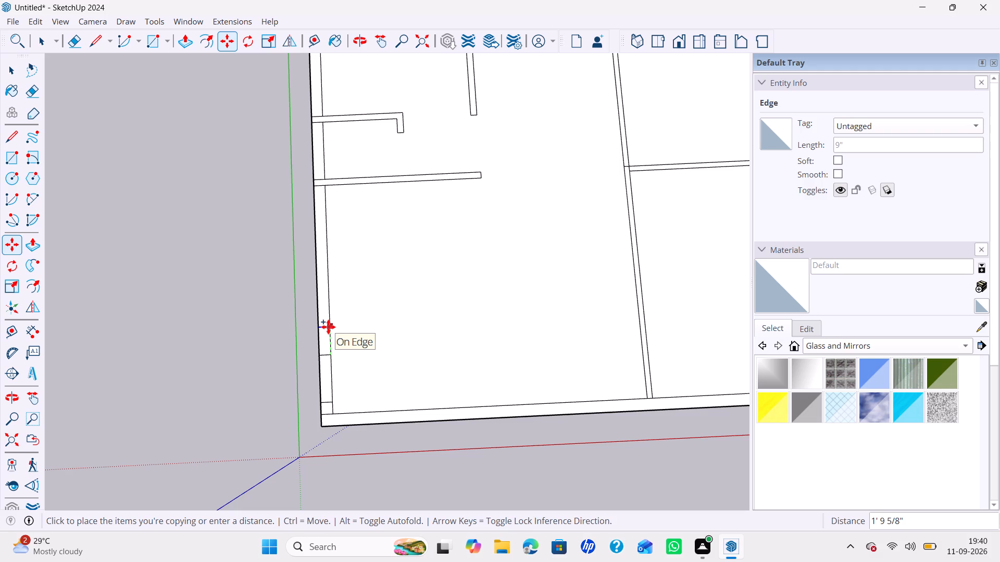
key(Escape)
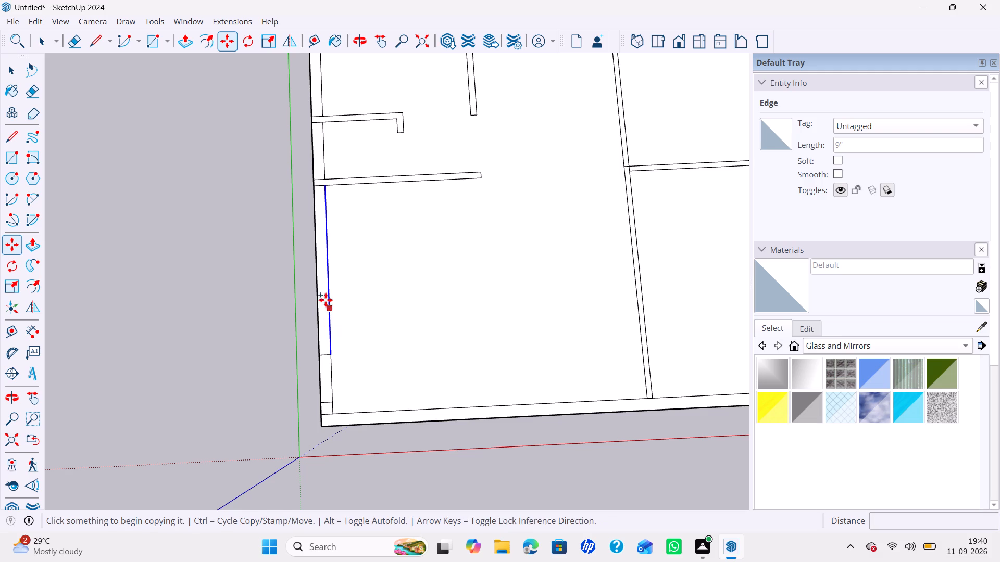
Extend both edges of the long central wall strip across the 9" front outer wall, and erase the inner wall line between them.
scroll(347, 233, down, 3)
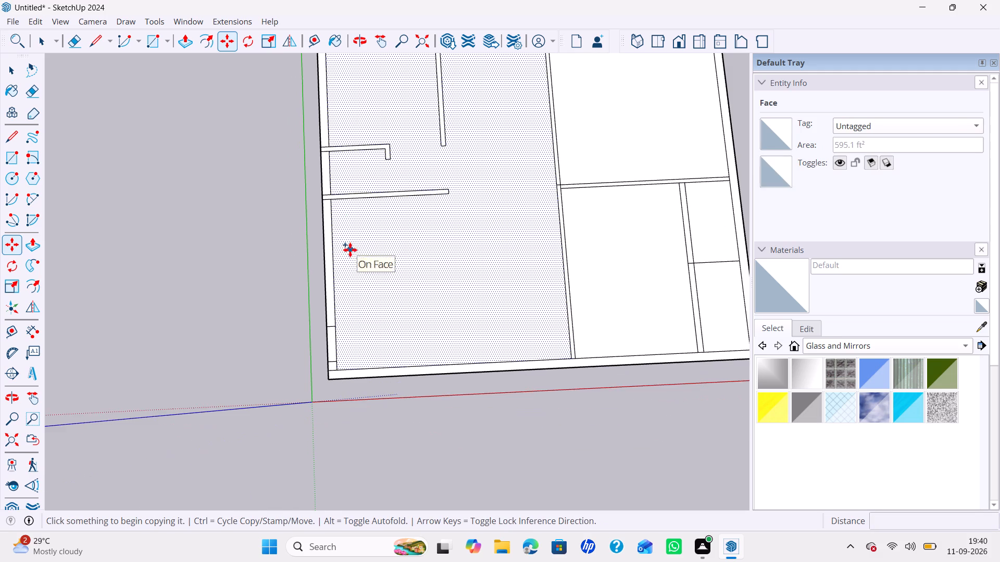
key(space)
scroll(351, 253, down, 3)
shift+middle_drag(352, 261, 330, 318)
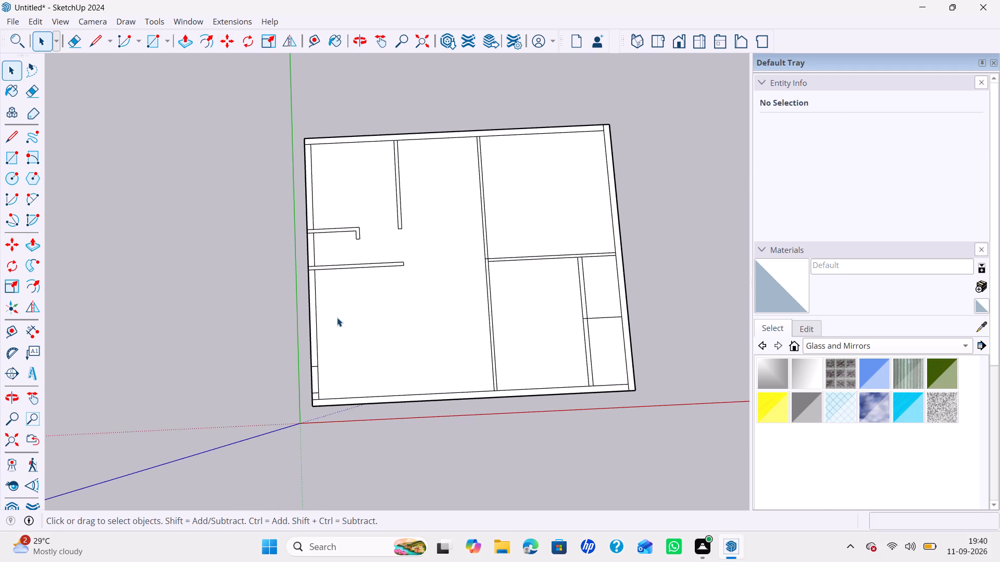
middle_drag(371, 350, 337, 349)
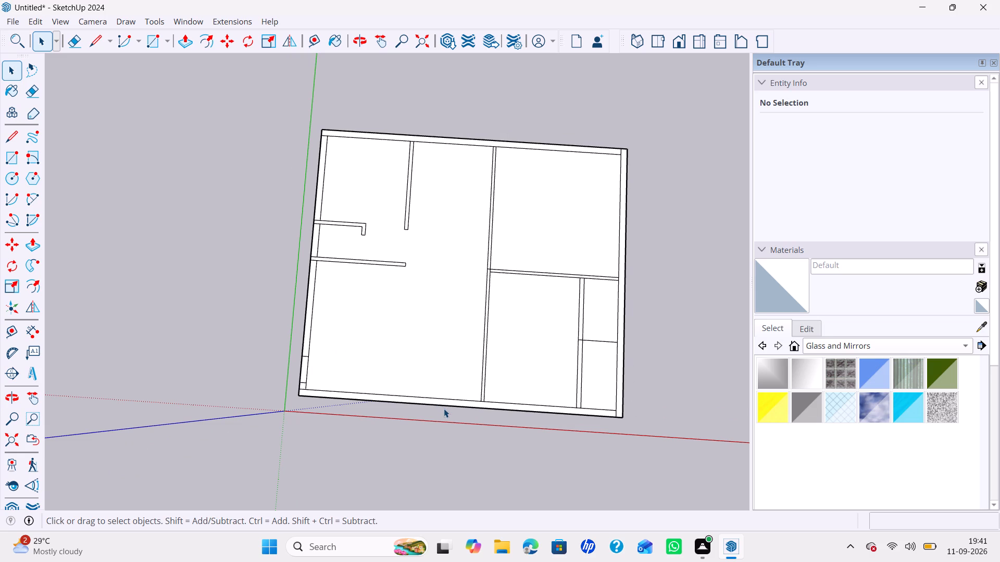
key(l)
scroll(483, 405, up, 4)
click(479, 398)
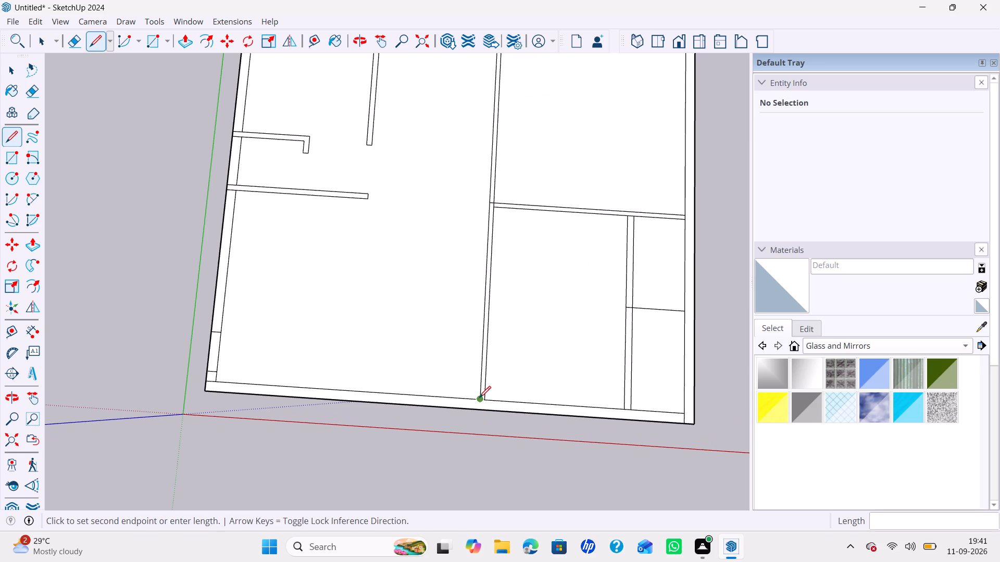
drag(460, 382, 446, 380)
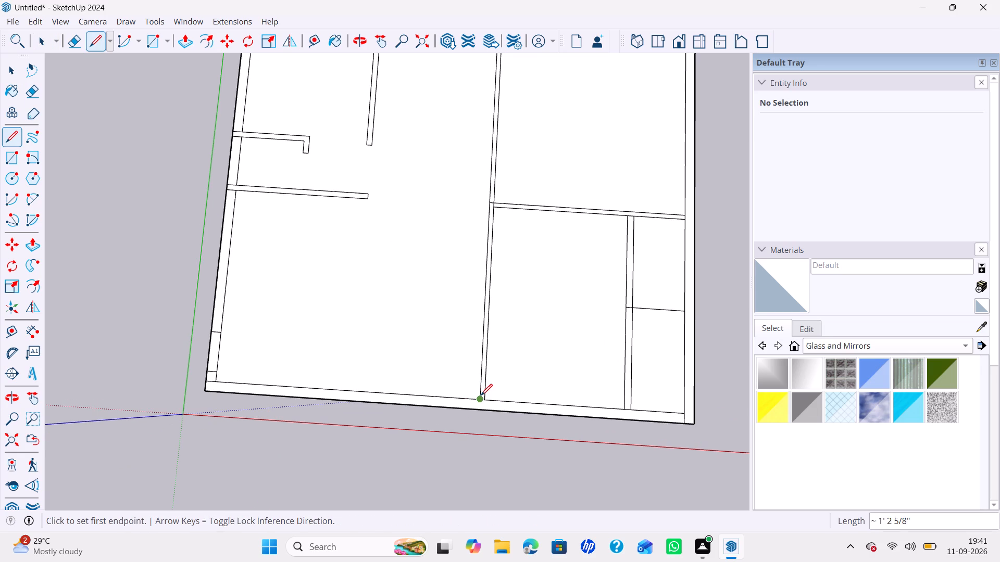
click(481, 395)
click(476, 412)
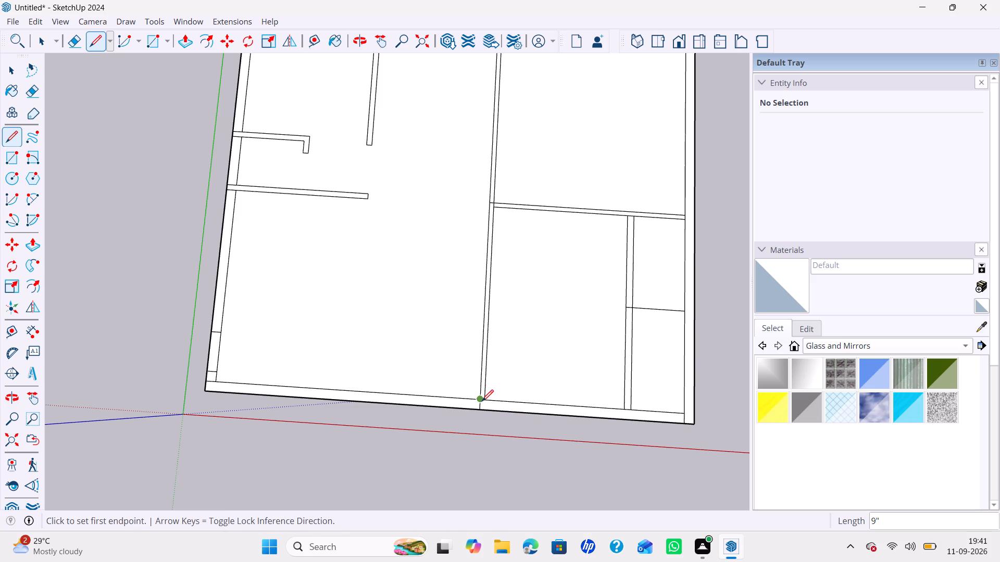
click(484, 401)
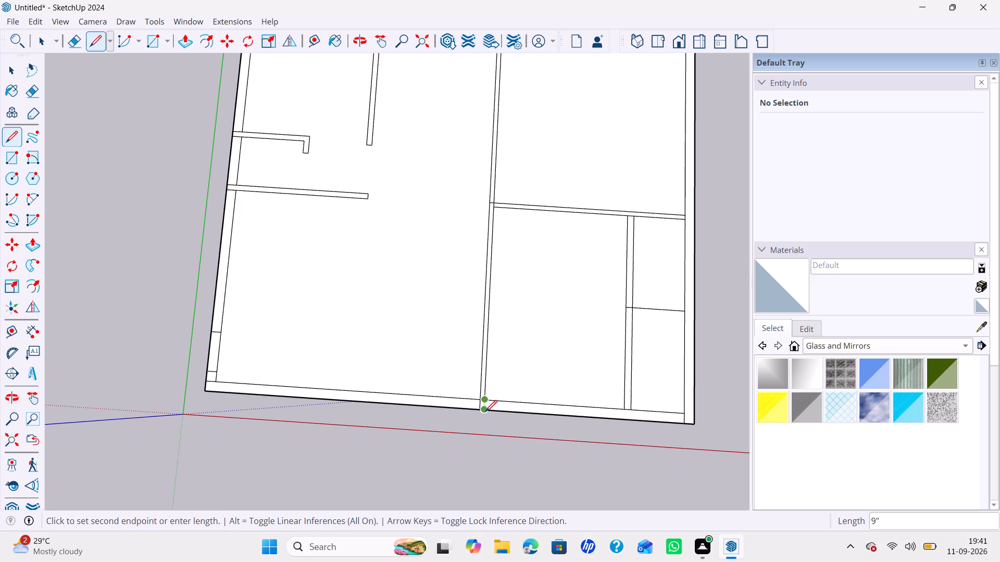
click(485, 412)
key(space)
key(e)
scroll(483, 400, up, 5)
click(483, 399)
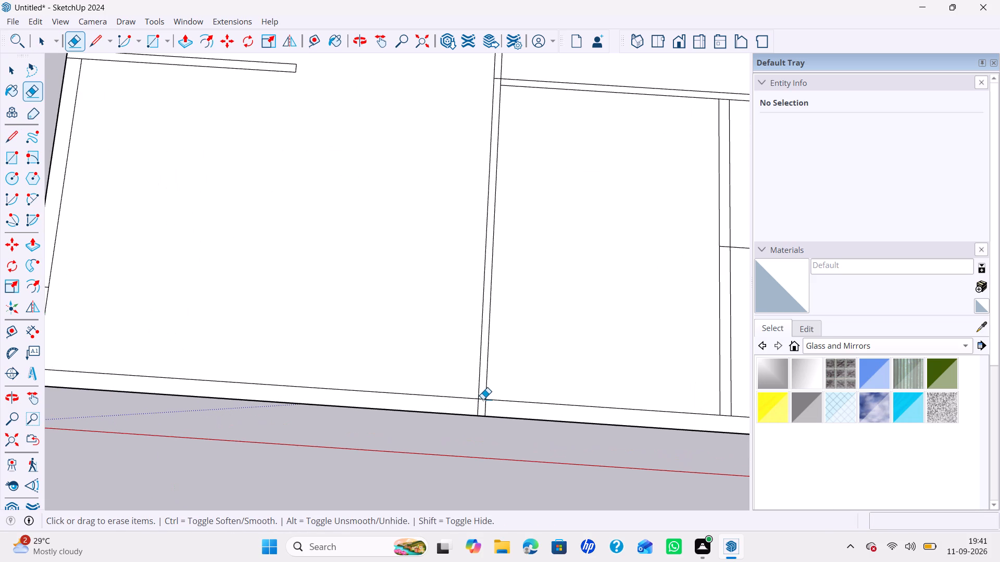
Copy the central strip's 9" edge across the front wall 2' along that wall, towards the corner near the origin.
key(space)
click(478, 406)
key(m)
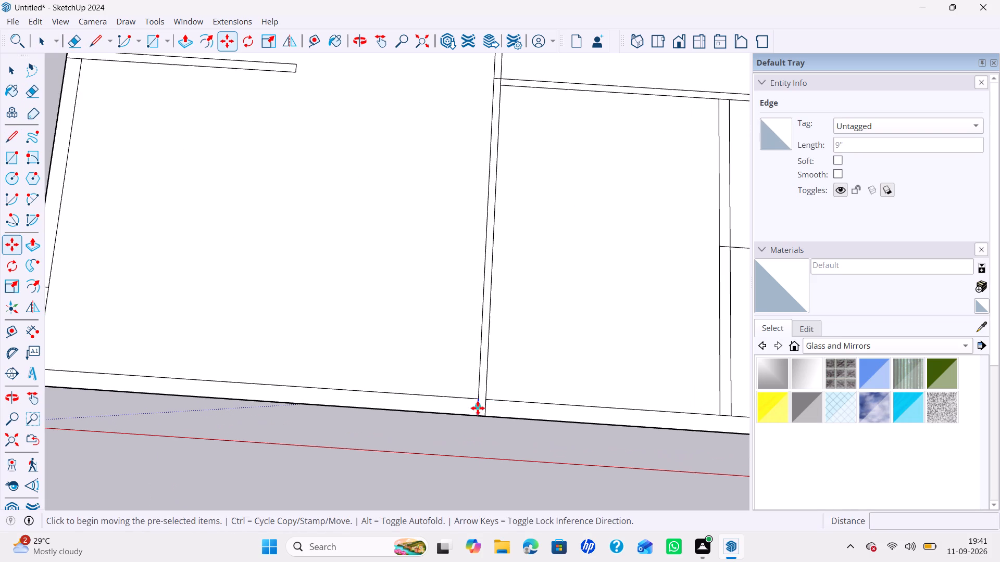
click(478, 412)
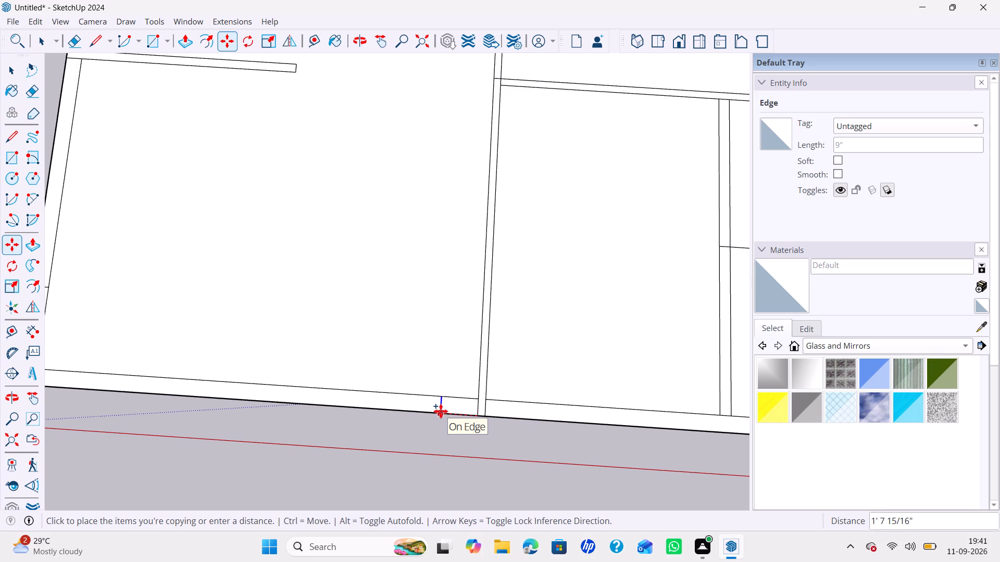
text(2')
key(Return)
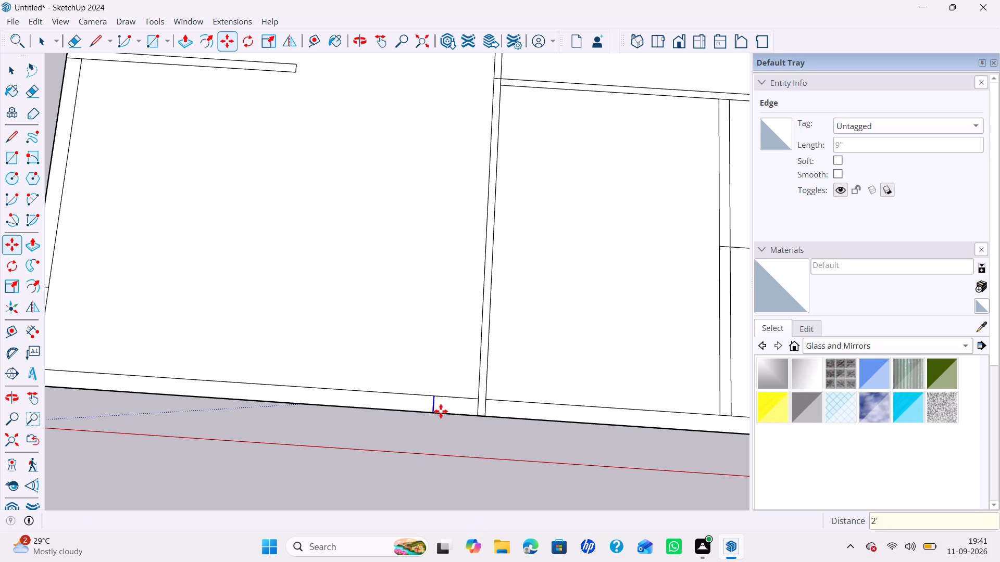
key(space)
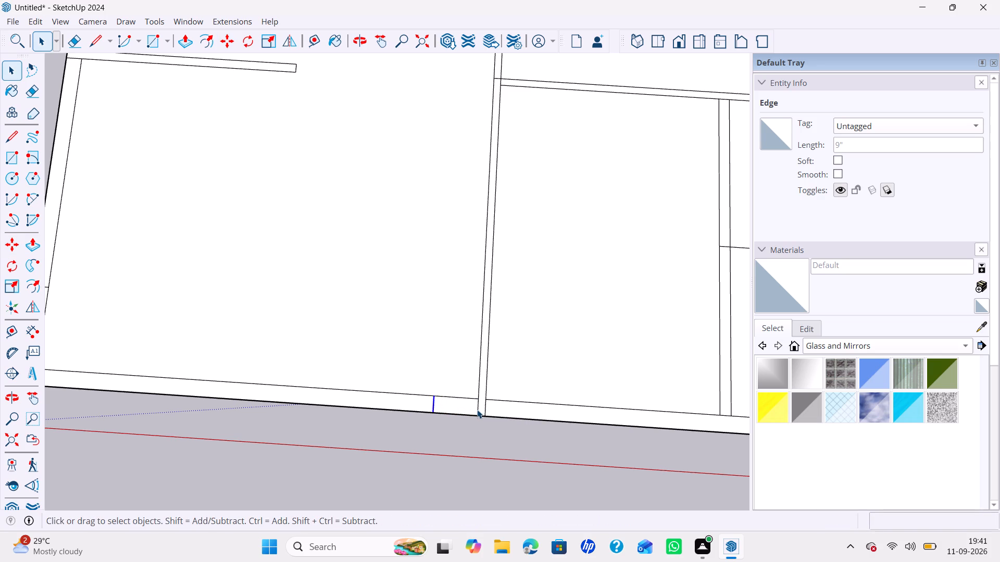
Copy the new 9" cross edge a further 4' along the front wall, towards the corner near the origin.
key(m)
click(431, 413)
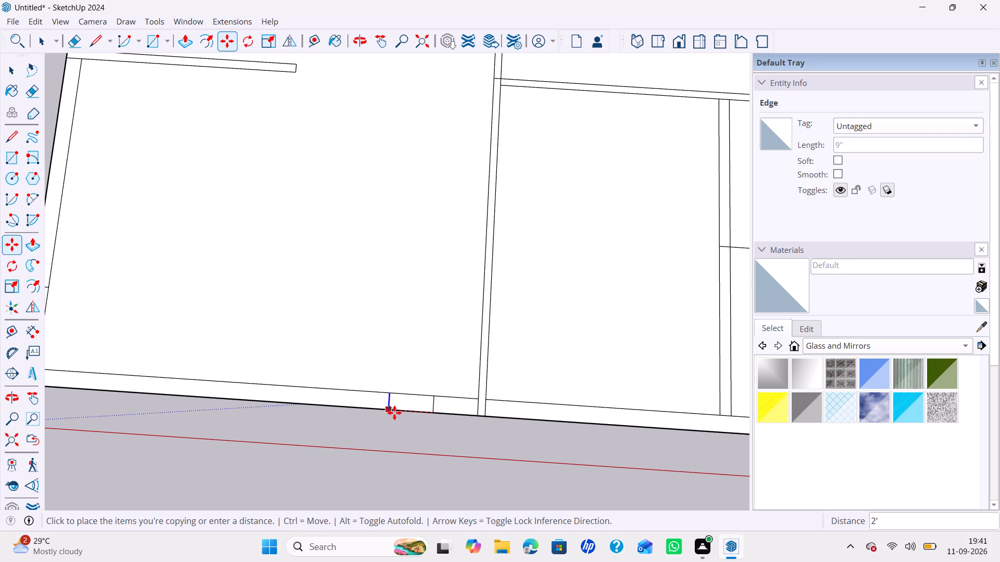
text(4')
key(Return)
Move the copied cross edge 1' further along the front wall, towards the corner near the origin, widening the marked opening.
scroll(381, 411, down, 2)
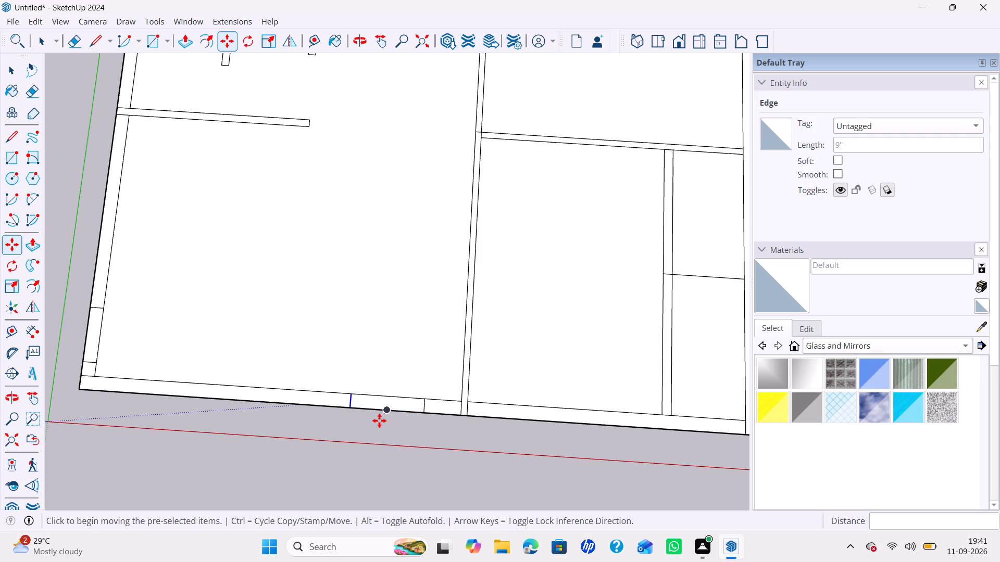
shift+middle_drag(396, 423, 433, 423)
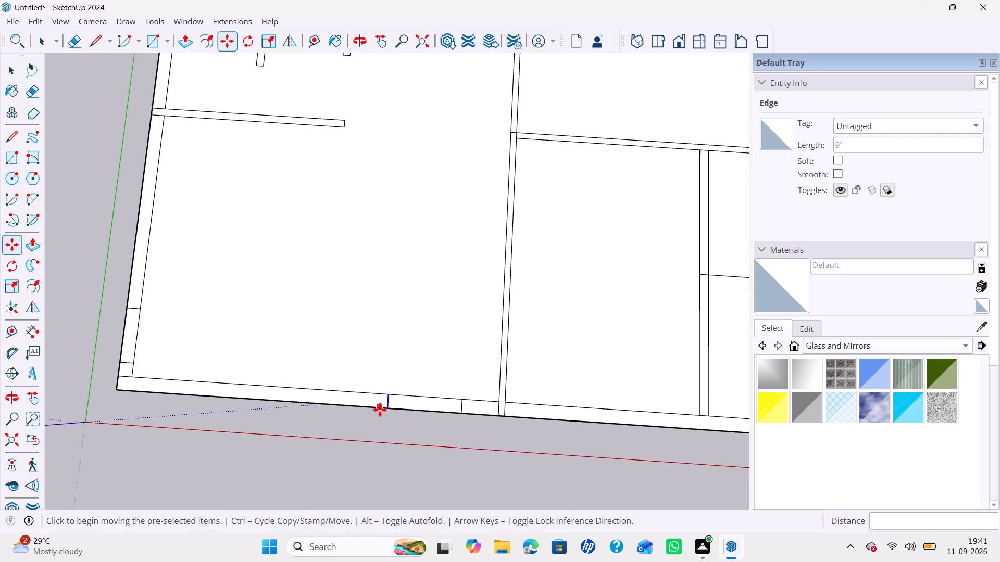
click(385, 408)
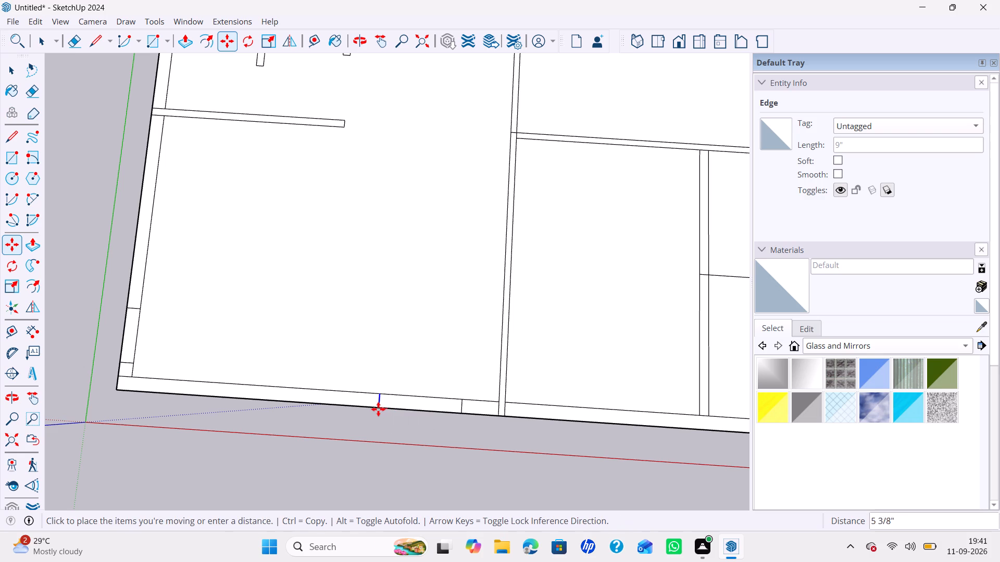
text(1')
key(Return)
key(space)
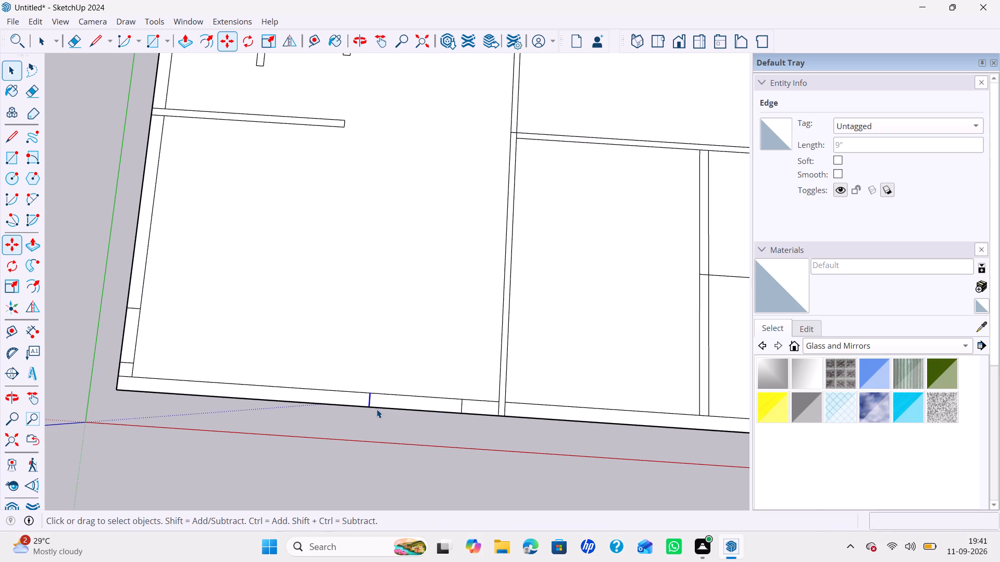
Copy the moved cross edge 3' further along the front wall, towards the corner near the origin.
scroll(377, 409, down, 3)
middle_drag(343, 410, 415, 418)
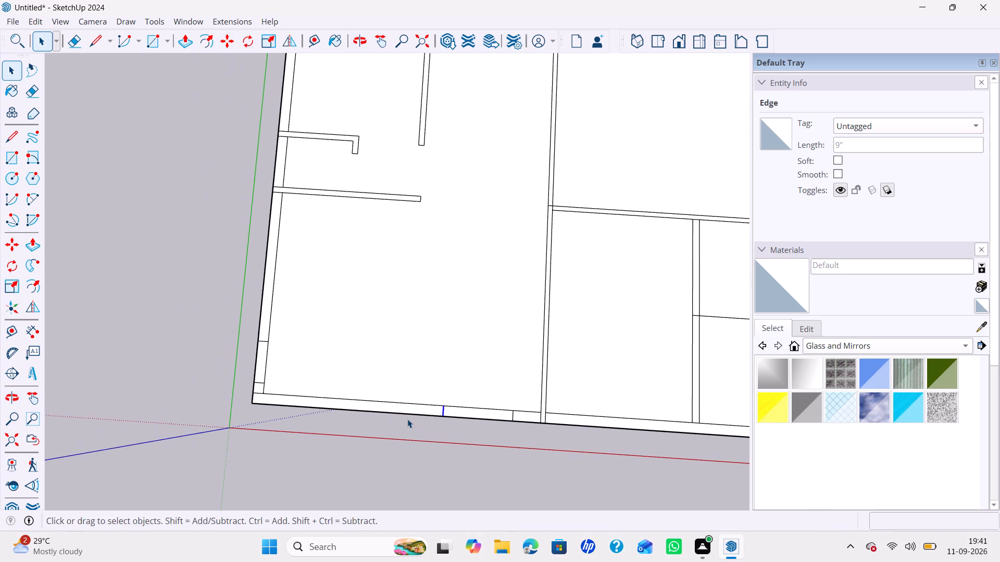
key(m)
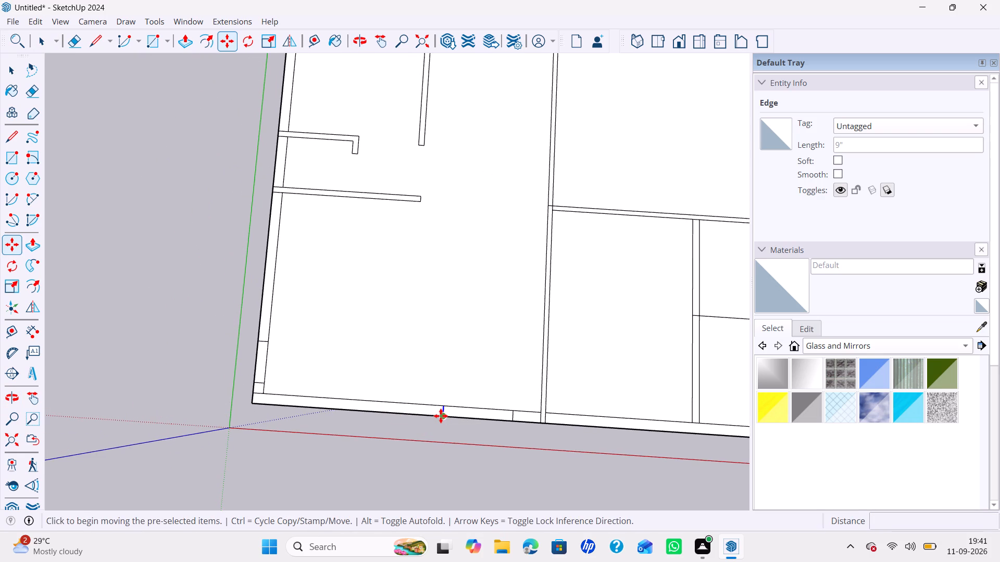
ctrl+click(441, 416)
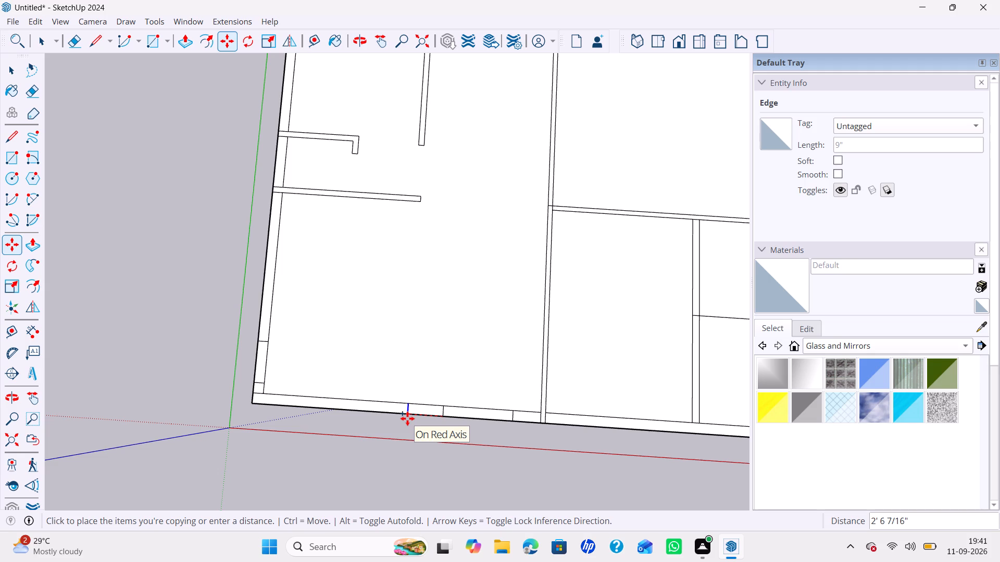
key(3)
key(apostrophe)
key(Return)
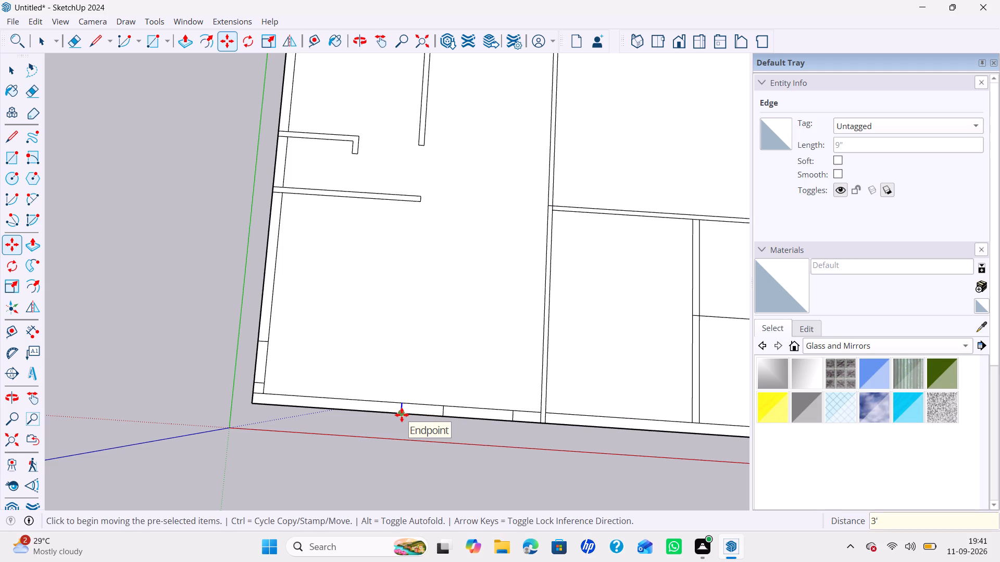
Copy the last cross edge 10' along the front wall to the inner corner near the origin.
ctrl+click(402, 415)
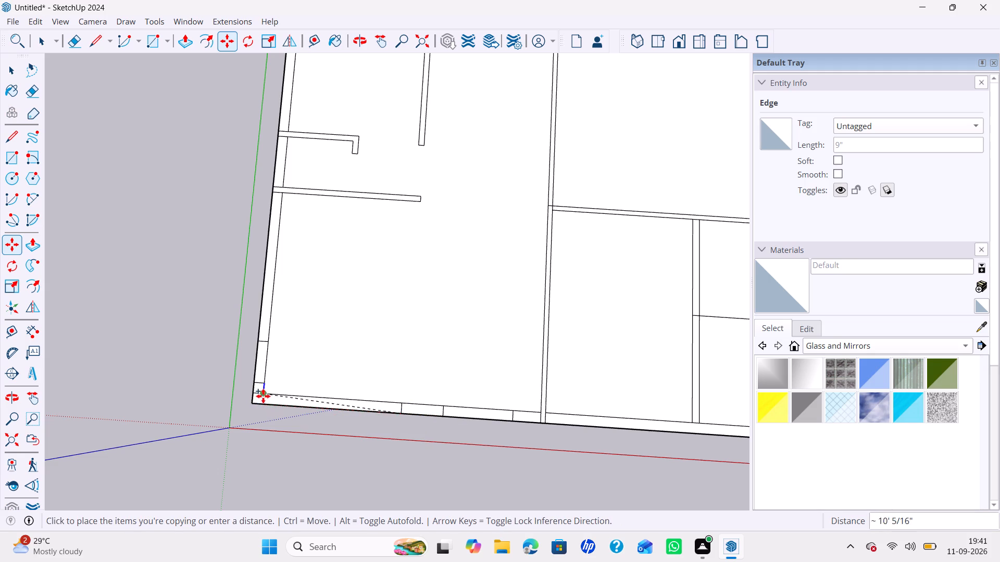
key(Right)
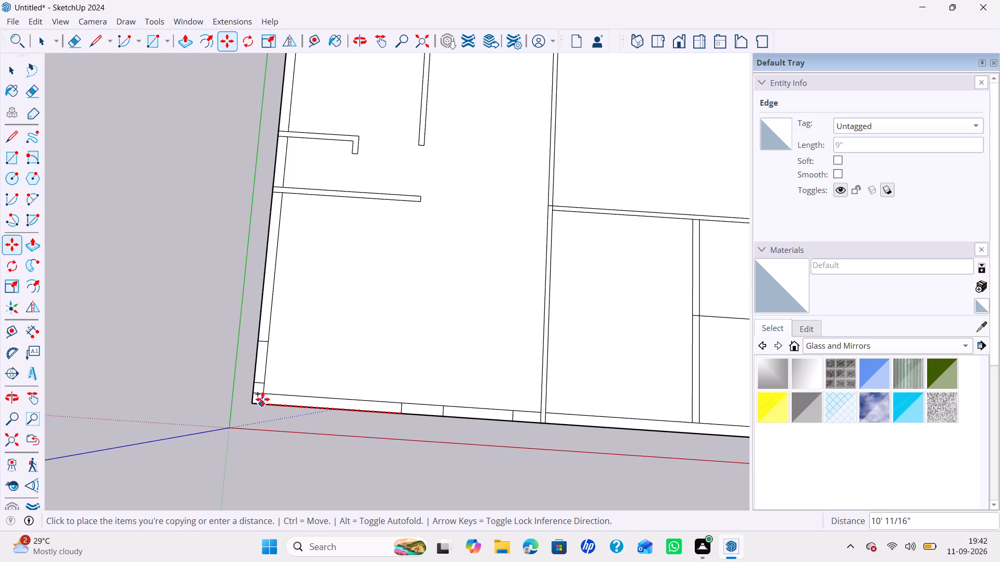
click(261, 394)
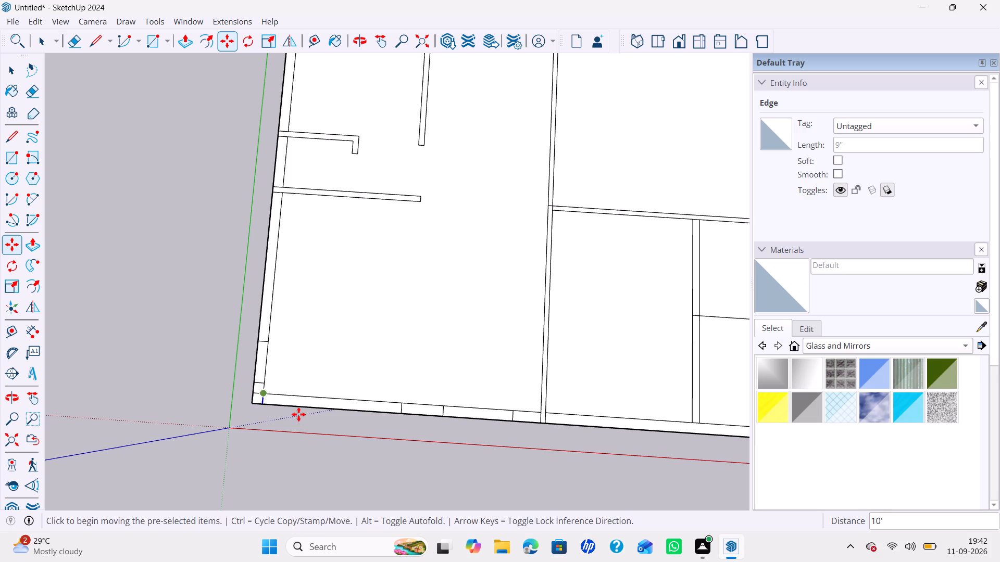
Erase the short edge across the side wall that continues the front wall's inner face at the corner near the origin.
key(space)
key(e)
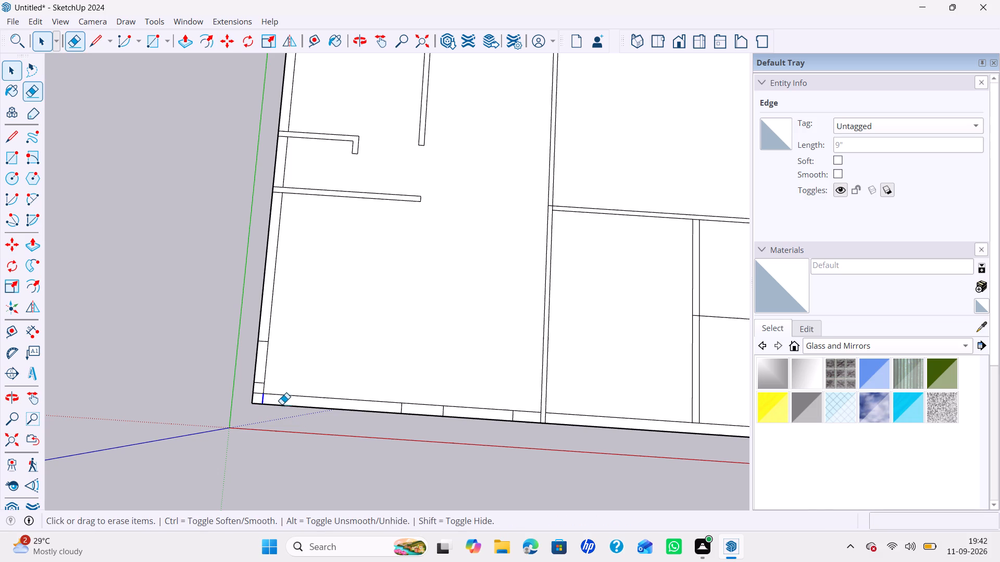
double_click(257, 394)
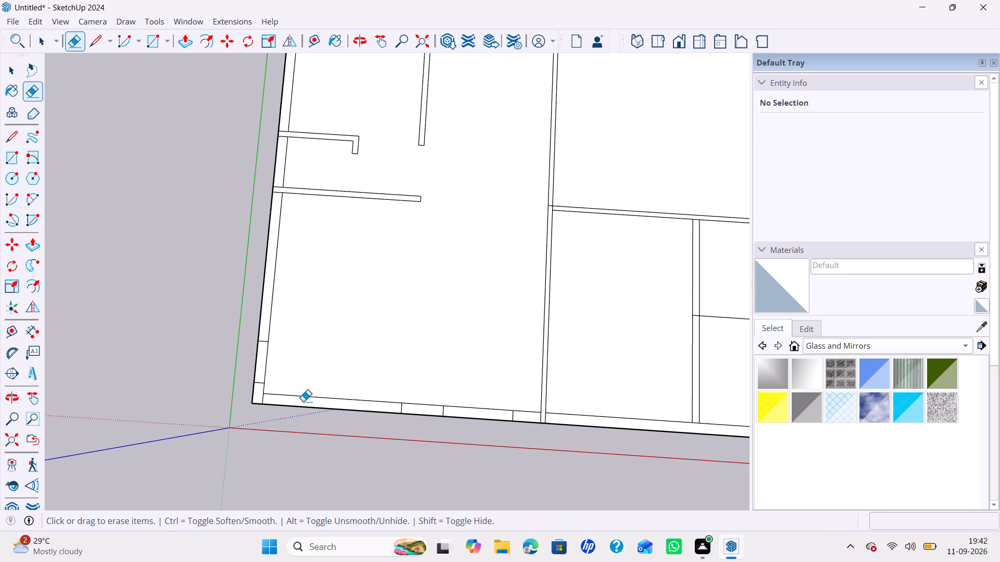
key(space)
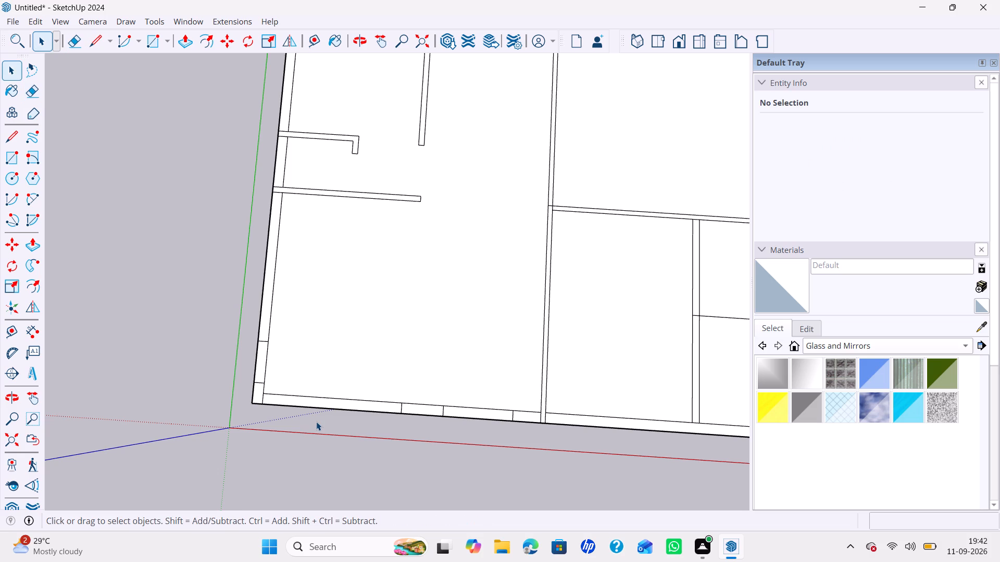
Draw a 9" edge across the front wall at the midpoint of its end segment near the origin.
key(l)
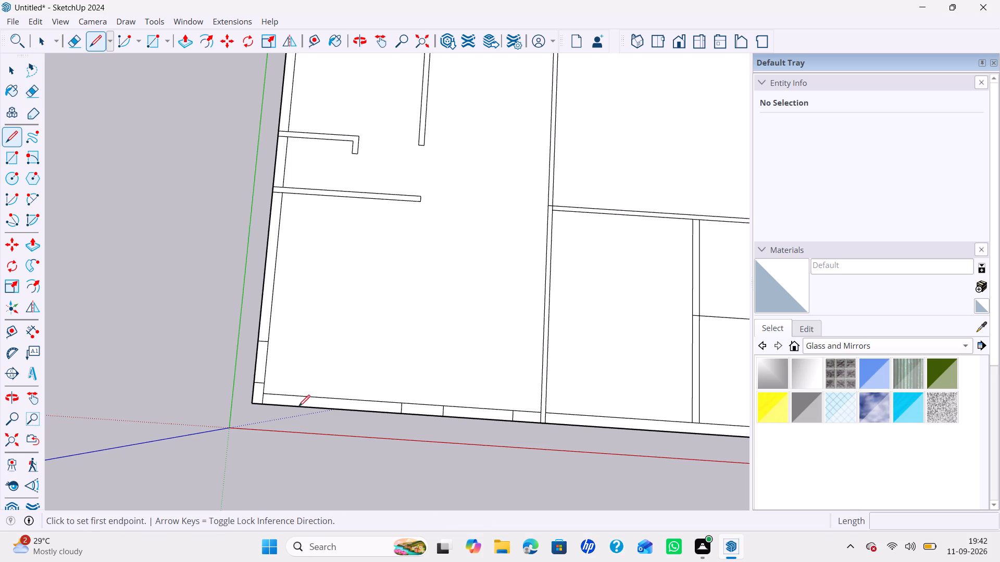
click(333, 408)
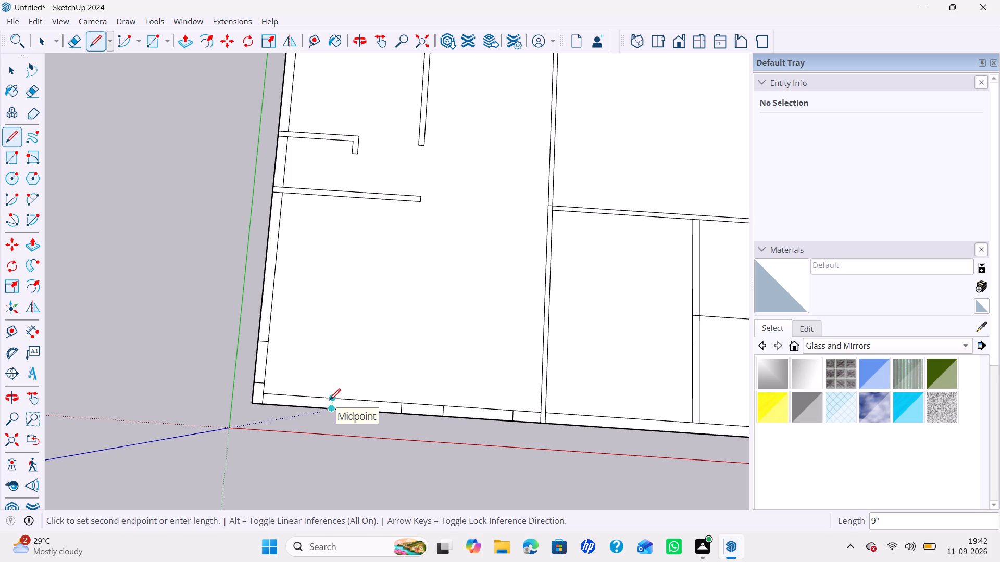
click(329, 400)
Copy the midpoint cross edge 2' along the front wall, away from the corner near the origin.
key(space)
click(331, 403)
key(m)
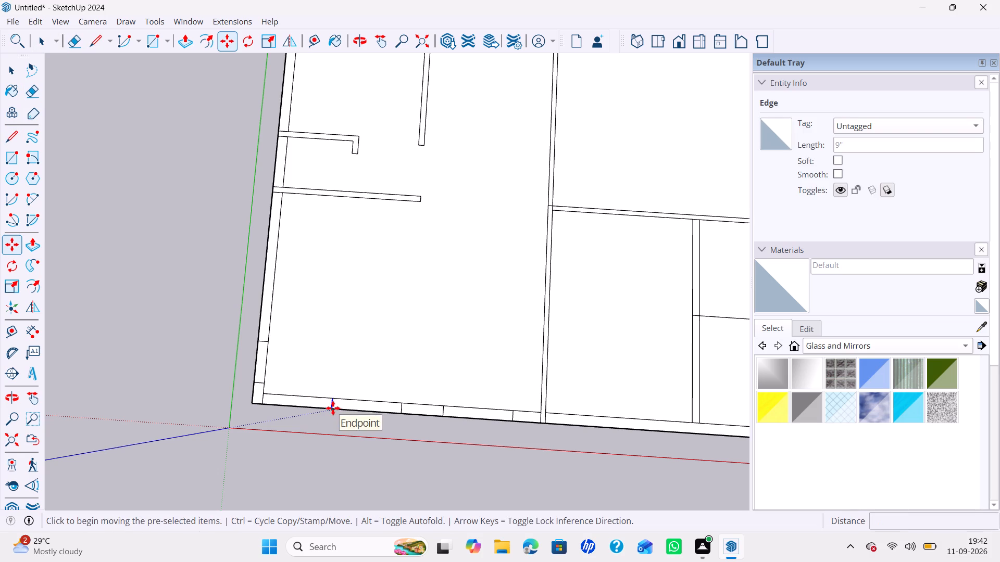
click(333, 410)
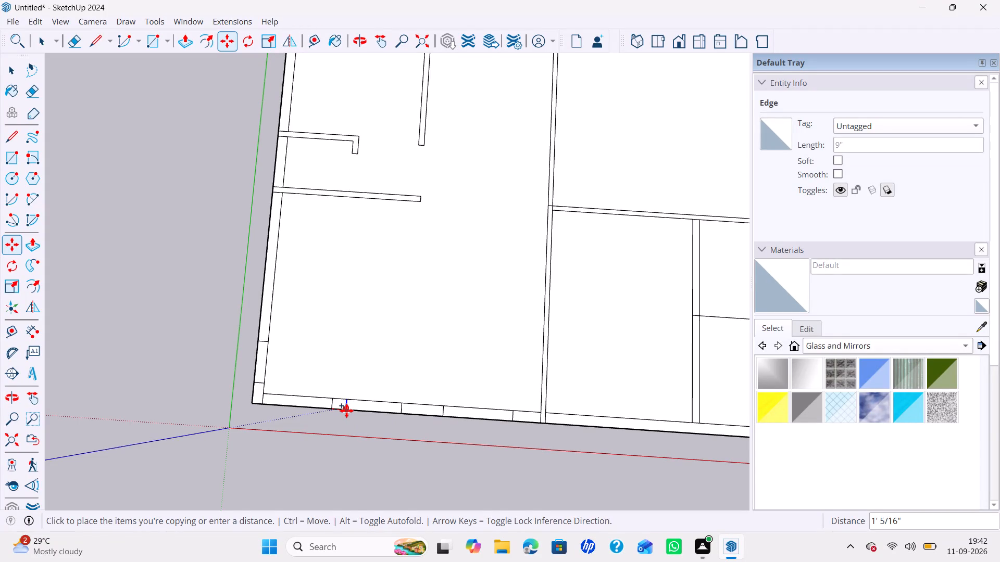
text(2')
key(Return)
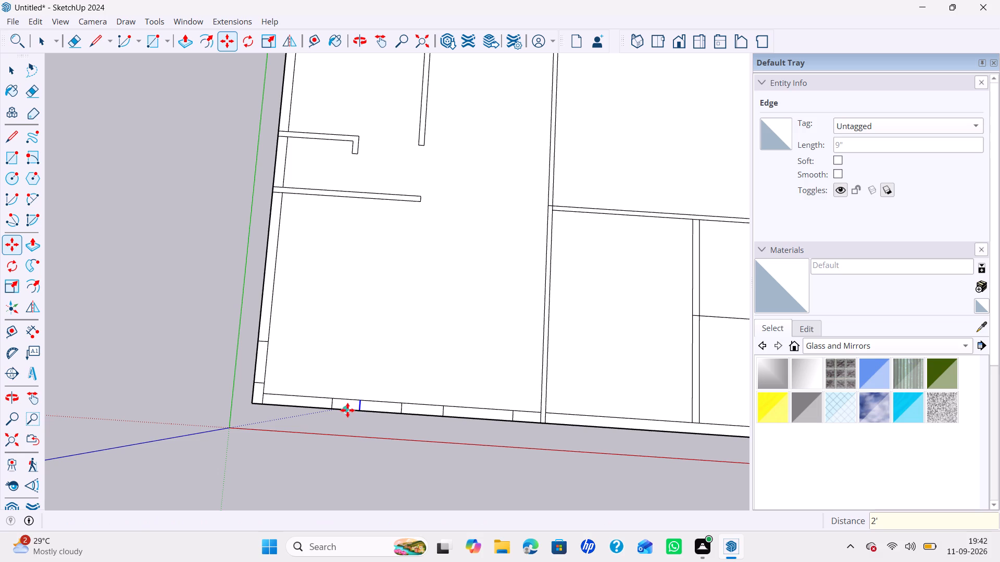
Copy the new cross edge 4' back along the front wall, towards the corner near the origin.
click(364, 414)
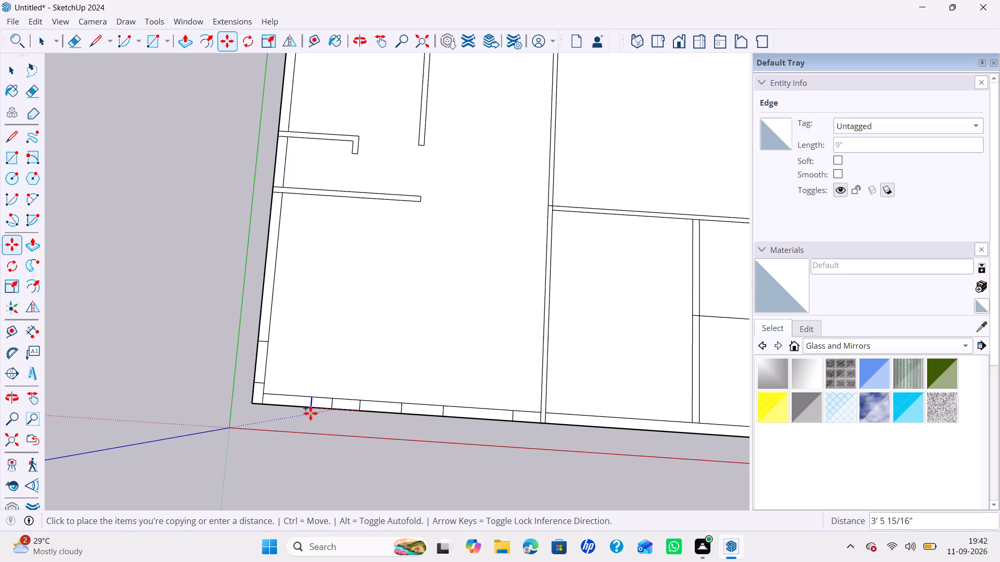
text(4')
key(Return)
Erase the midpoint cross edge between the two new opening edges in the front wall.
key(e)
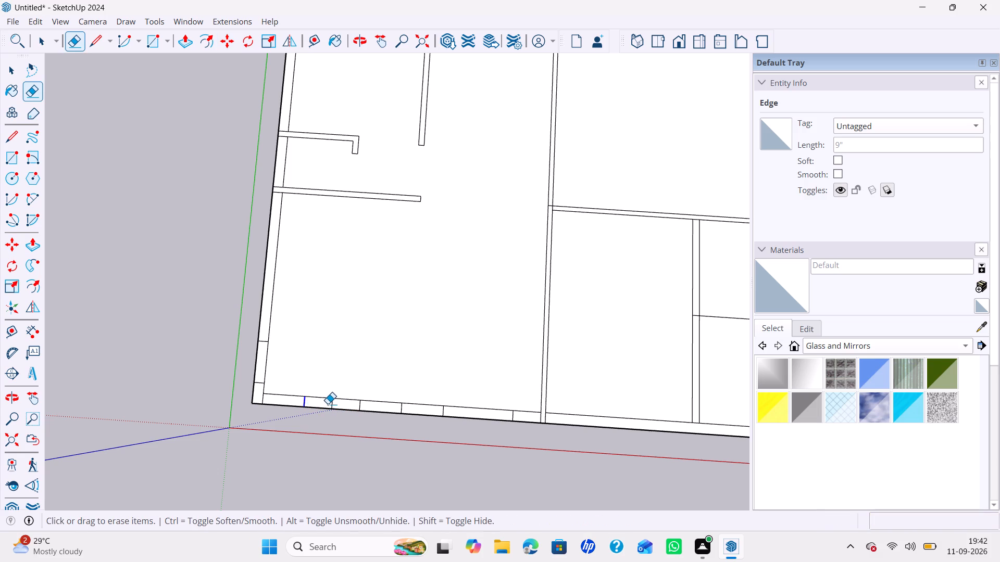
click(331, 404)
key(space)
Join the narrow rooms' partition to the front wall by drawing both its faces 9" to the outer edge and erasing the inner segment between.
scroll(426, 406, down, 3)
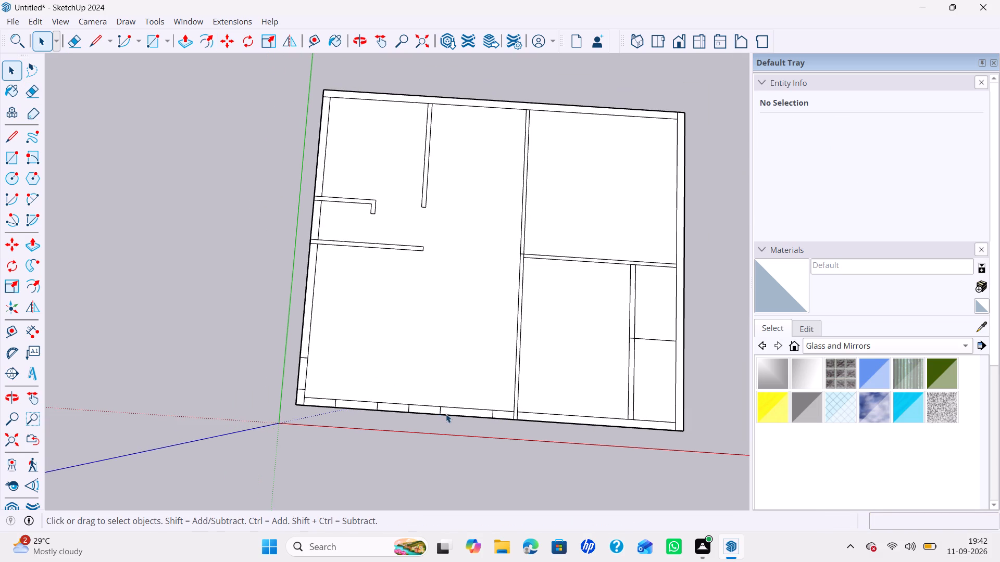
shift+middle_drag(414, 426, 312, 475)
middle_drag(378, 442, 395, 447)
scroll(395, 450, down, 3)
scroll(446, 467, up, 3)
shift+middle_drag(456, 458, 423, 431)
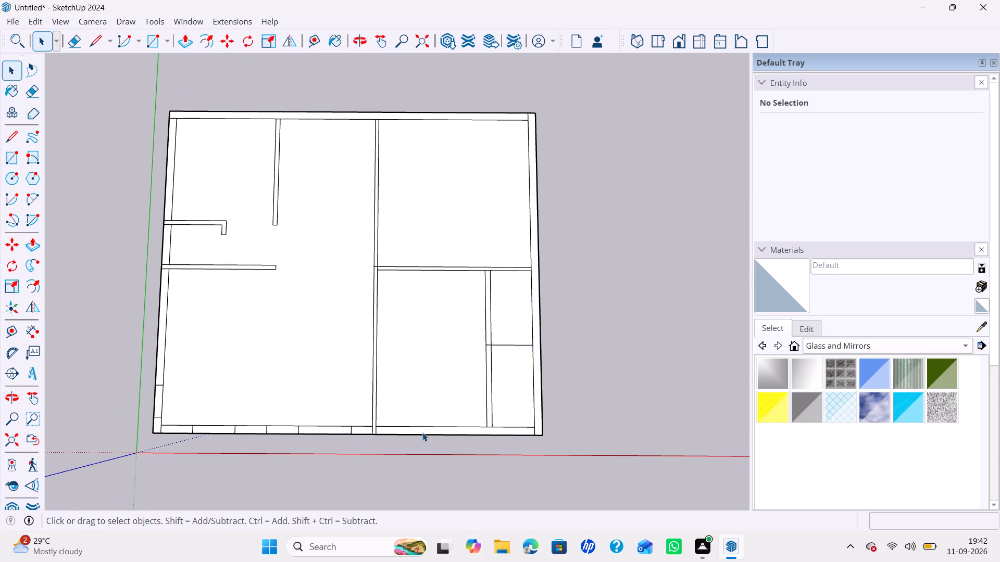
key(l)
scroll(491, 426, up, 4)
click(486, 424)
click(489, 442)
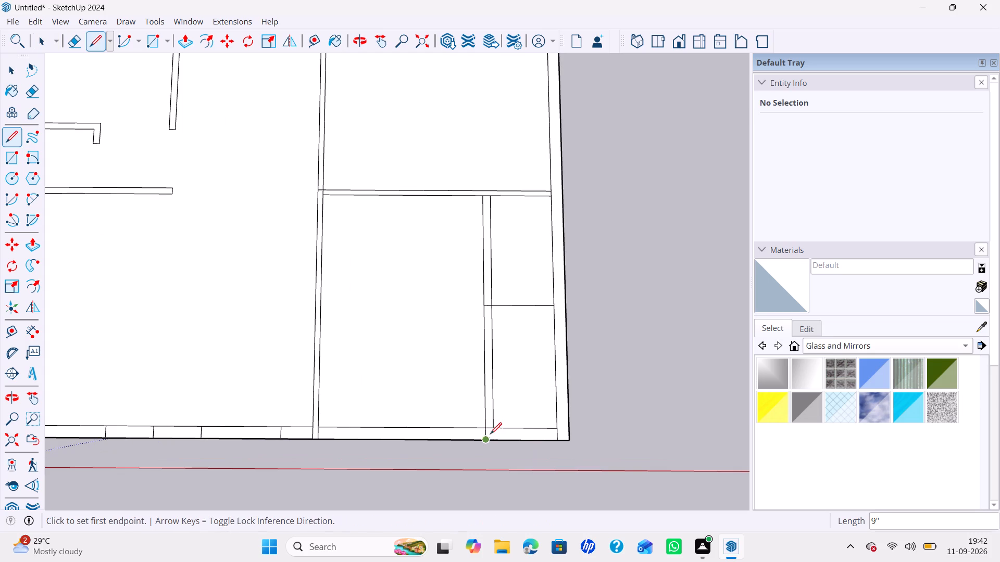
double_click(490, 428)
double_click(491, 442)
key(e)
click(490, 428)
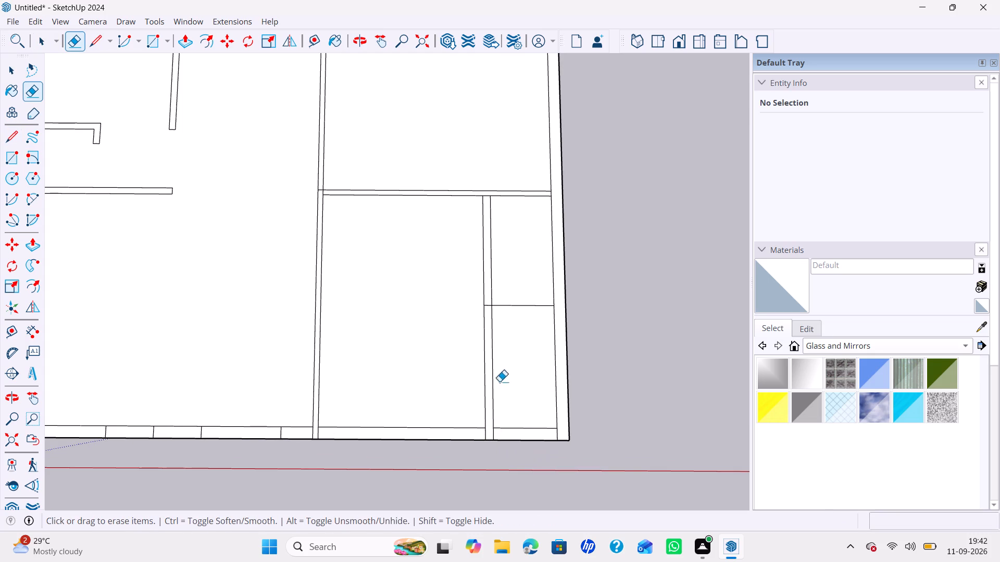
scroll(545, 338, down, 2)
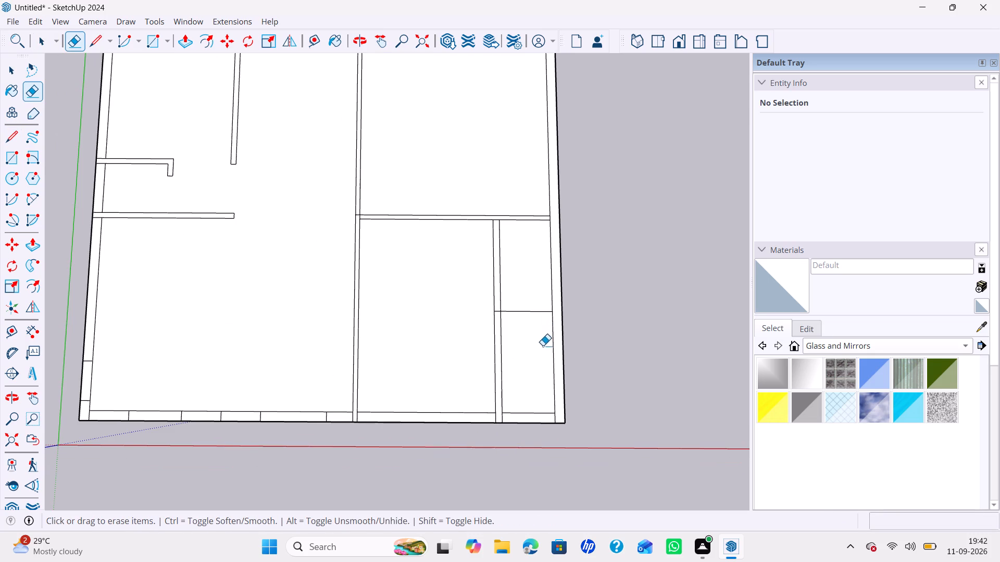
key(space)
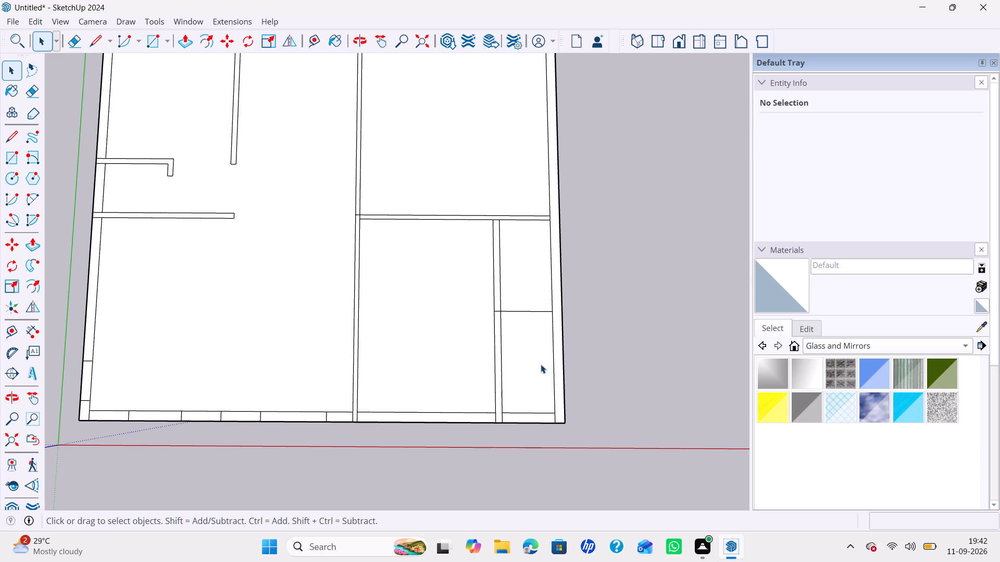
Measure from the single edge dividing the narrow rooms to the front wall's inner face.
key(t)
click(521, 313)
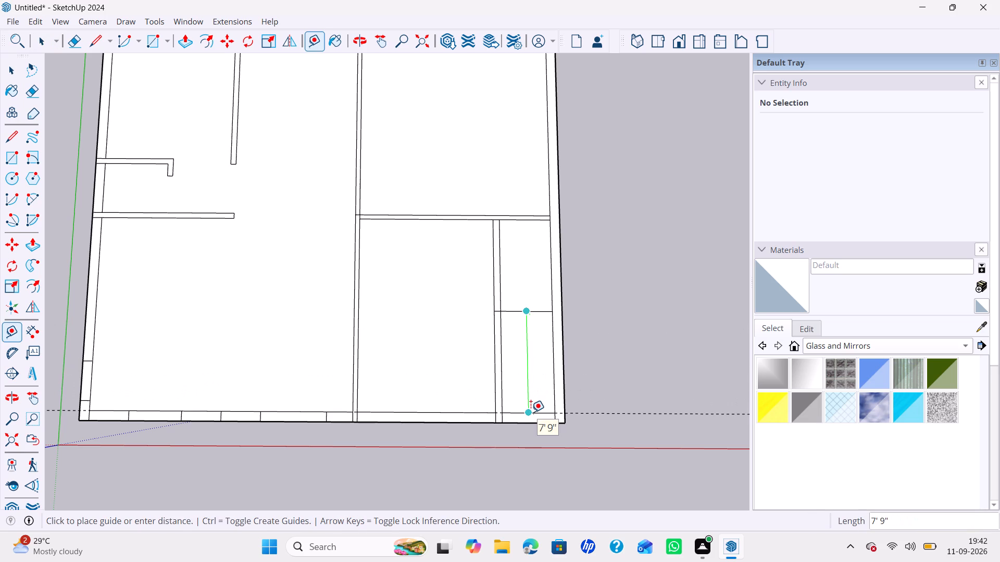
key(Escape)
key(space)
Copy the 4' edge dividing the narrow rooms 5" towards the front wall to form the dividing wall.
click(530, 313)
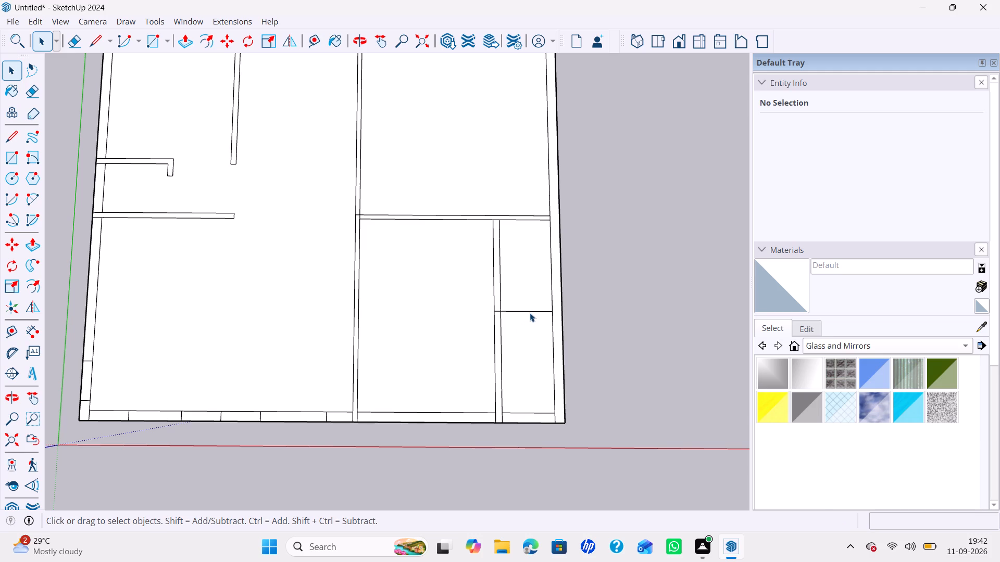
key(m)
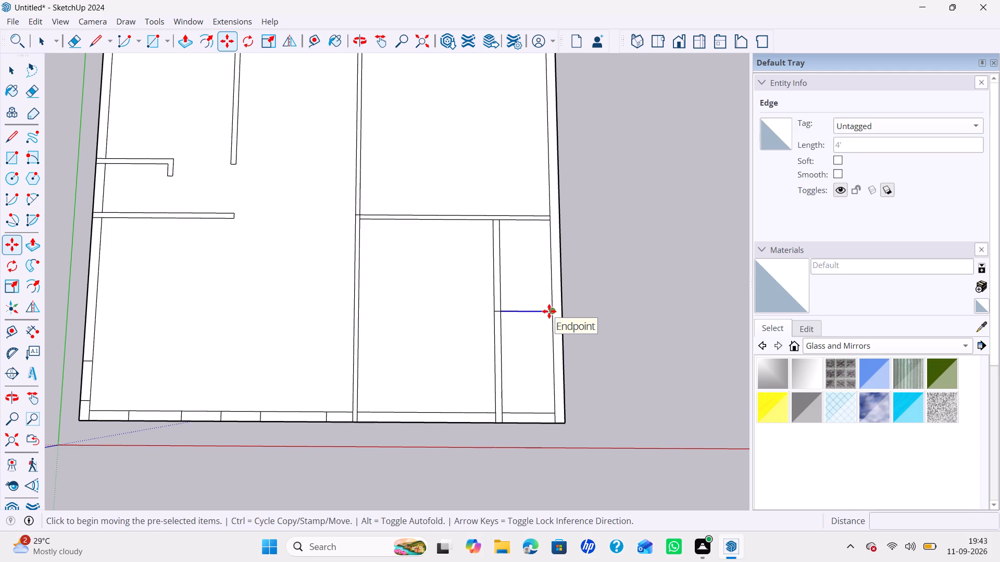
ctrl+click(549, 311)
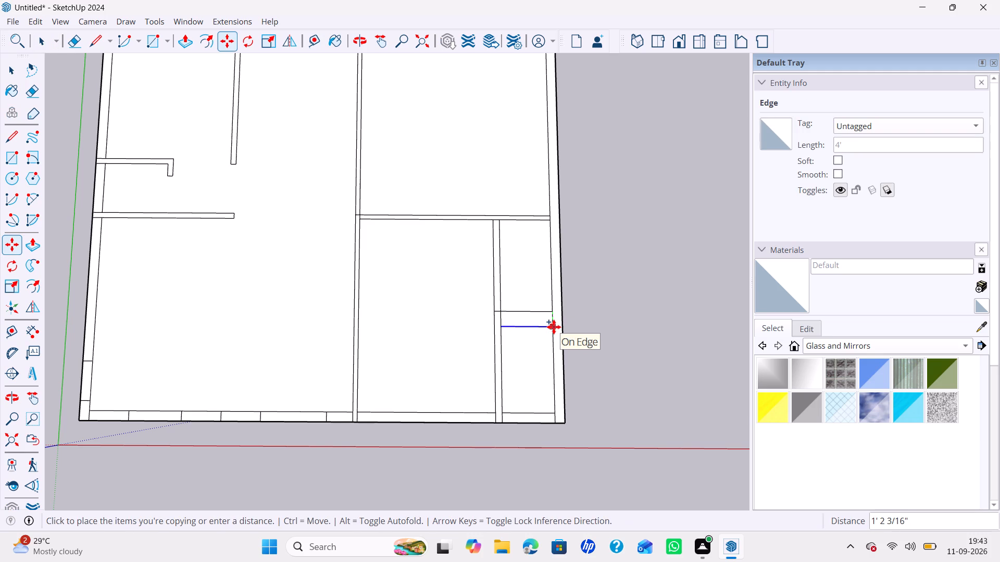
text(5")
key(Return)
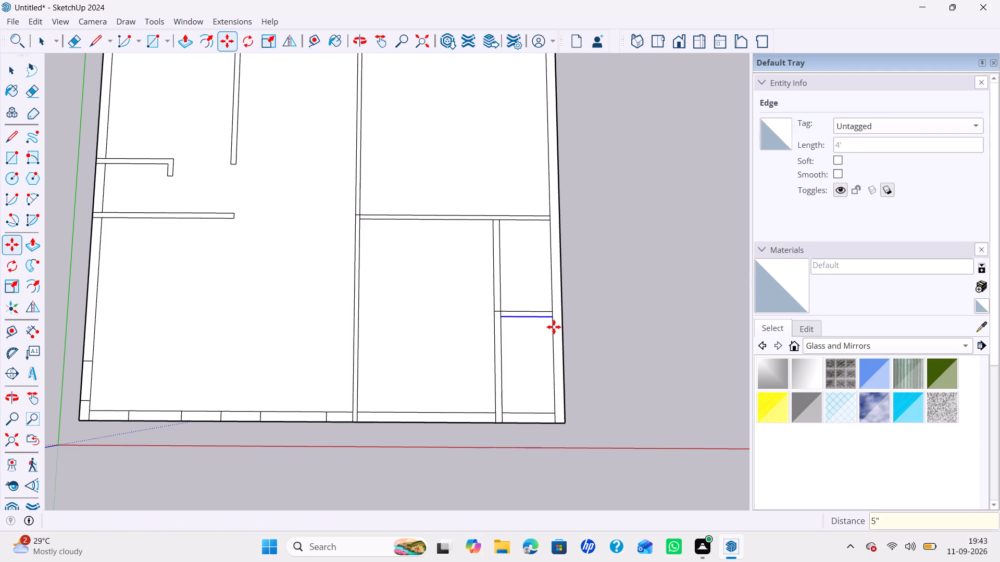
Measure from the new dividing edge to the front wall's inner face, and measure the thickness of the cross wall behind the narrow rooms.
key(t)
click(534, 318)
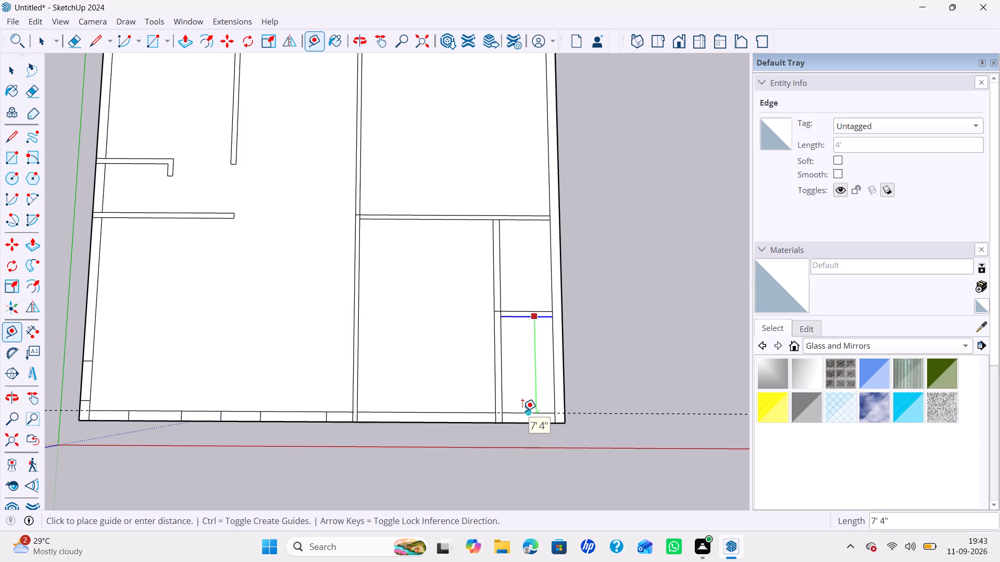
key(Escape)
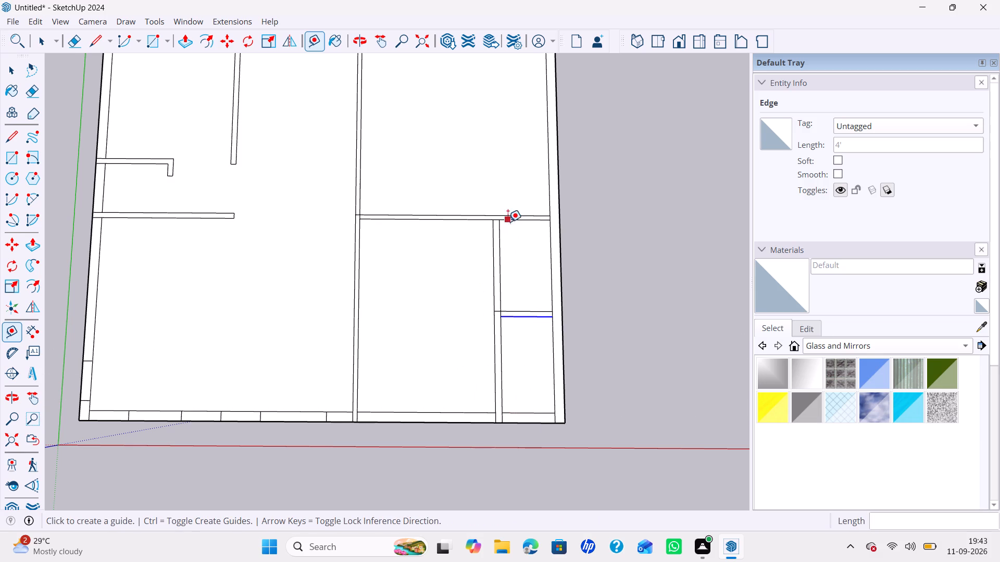
scroll(509, 218, up, 4)
click(513, 213)
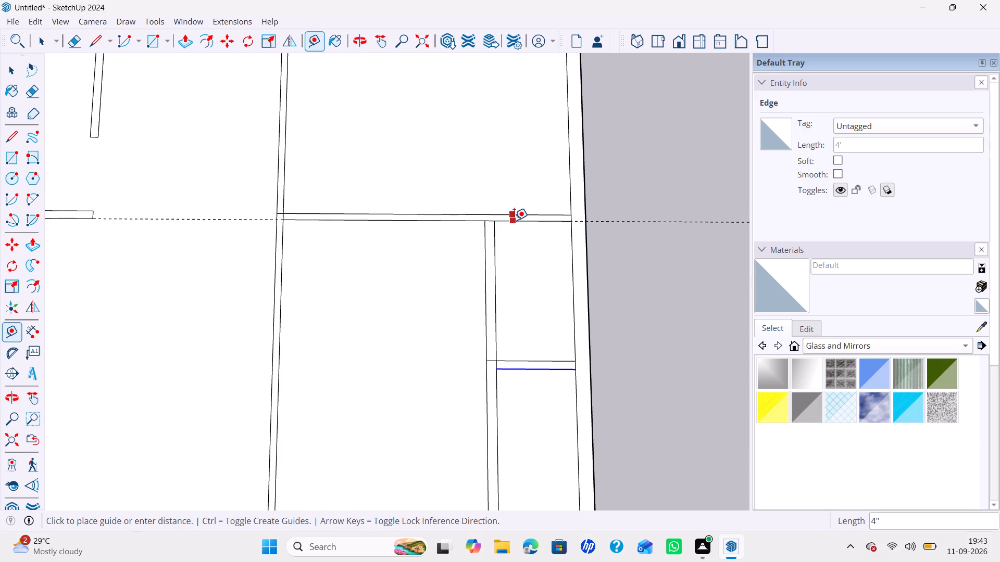
key(Escape)
key(space)
Measure the depth of the room beside the narrow rooms and that of the narrow room adjoining the cross wall.
scroll(445, 252, down, 2)
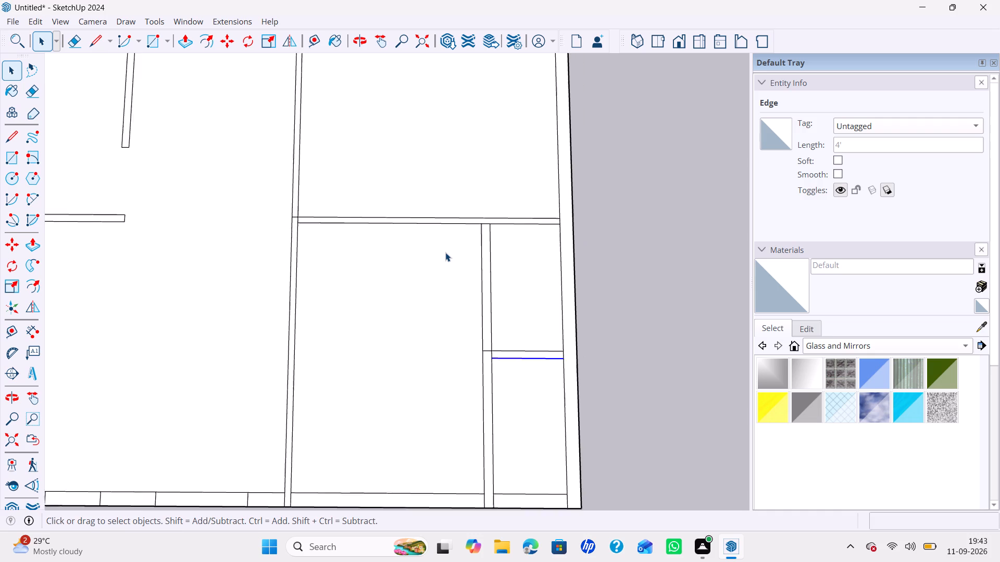
scroll(445, 252, down, 1)
key(t)
click(441, 231)
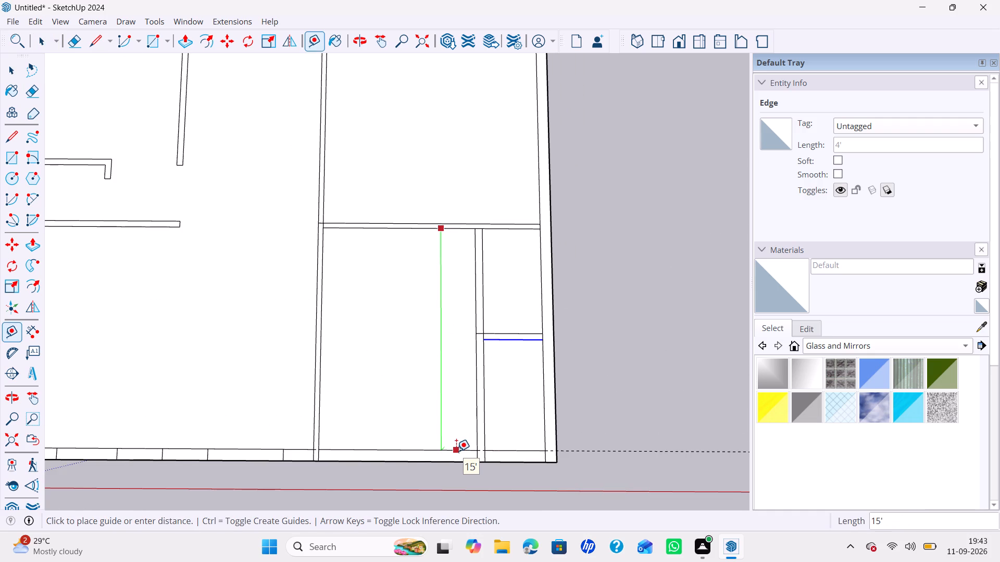
key(Escape)
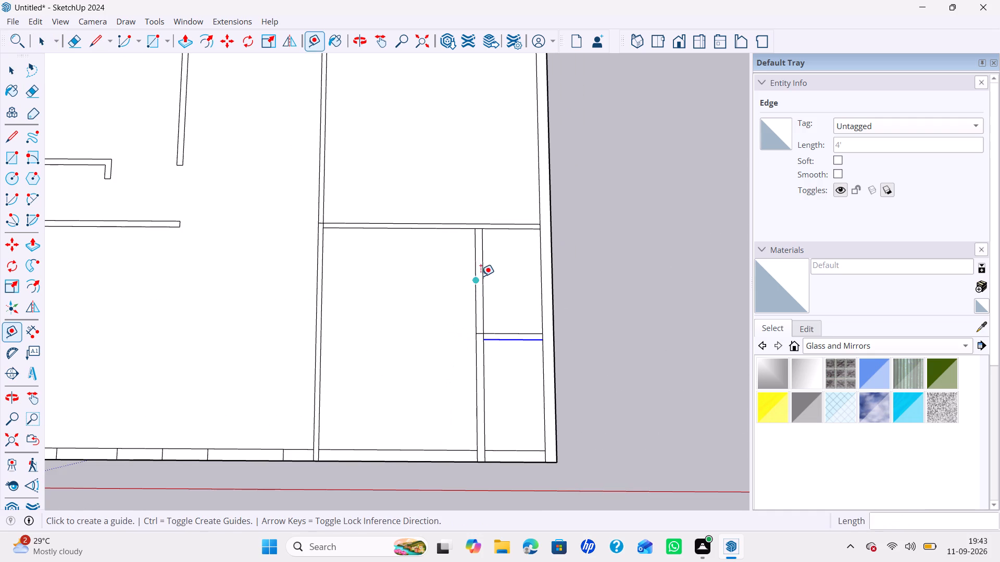
click(523, 334)
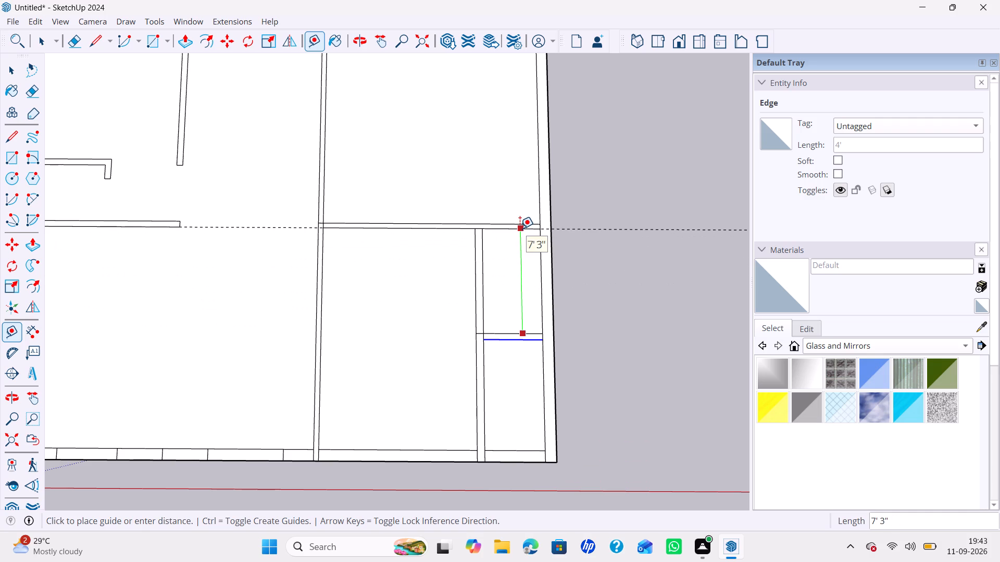
key(Escape)
key(space)
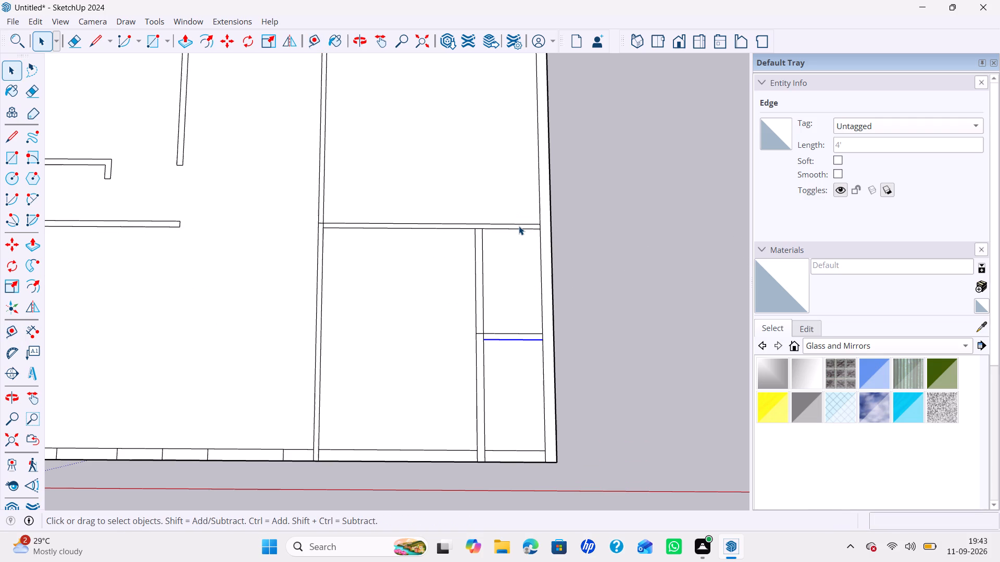
scroll(528, 270, up, 1)
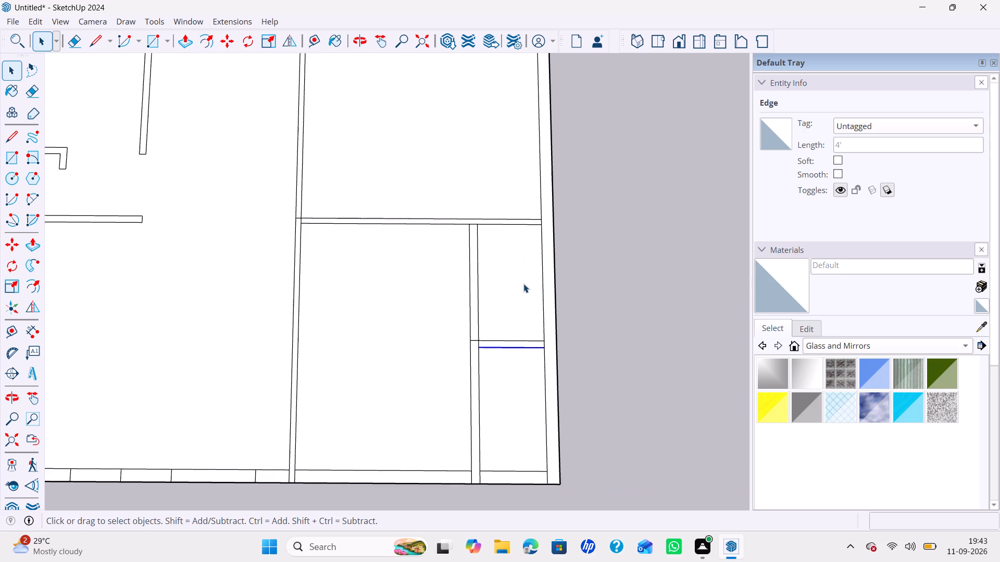
Measure the depth of the back room from the cross wall to the back wall's inner face.
scroll(516, 308, down, 2)
middle_drag(518, 309, 585, 308)
middle_drag(560, 328, 441, 357)
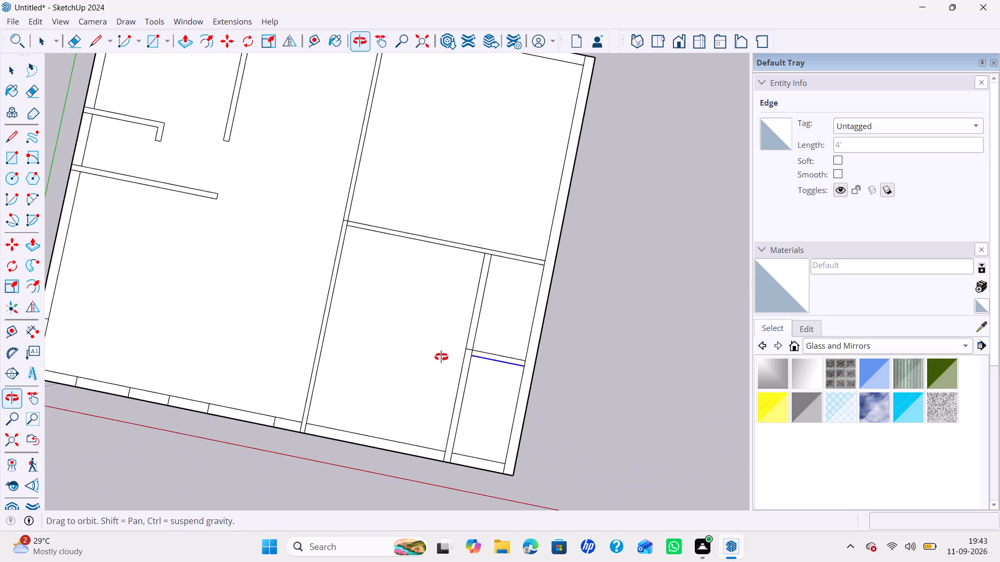
middle_drag(441, 357, 473, 322)
shift+middle_drag(485, 322, 573, 317)
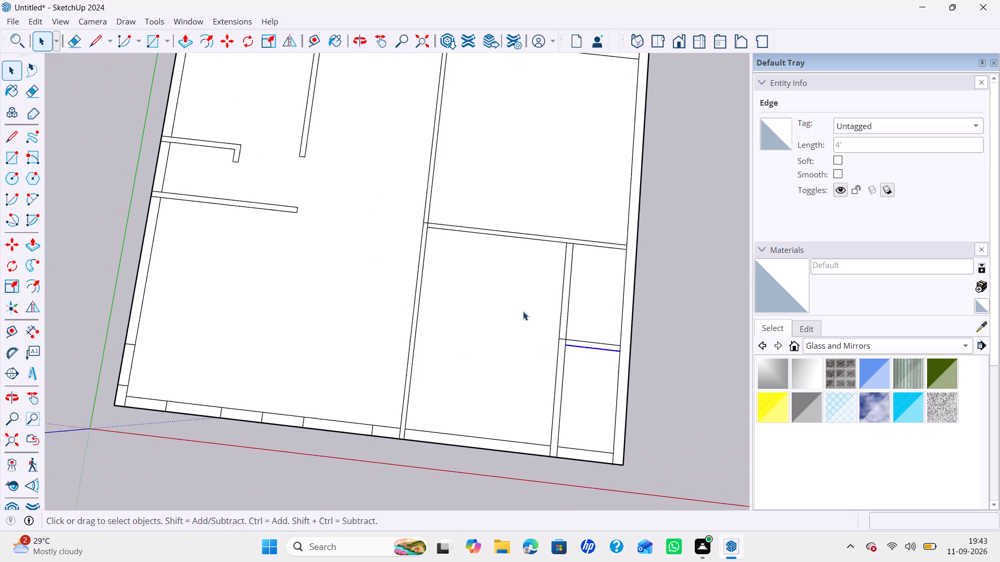
middle_drag(526, 306, 553, 300)
shift+middle_drag(558, 335, 566, 365)
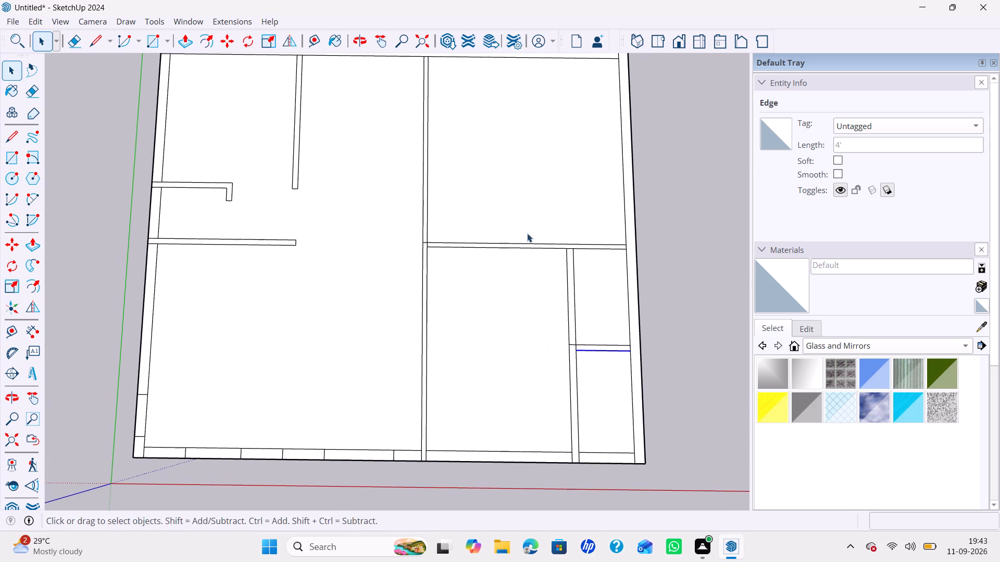
key(t)
click(524, 243)
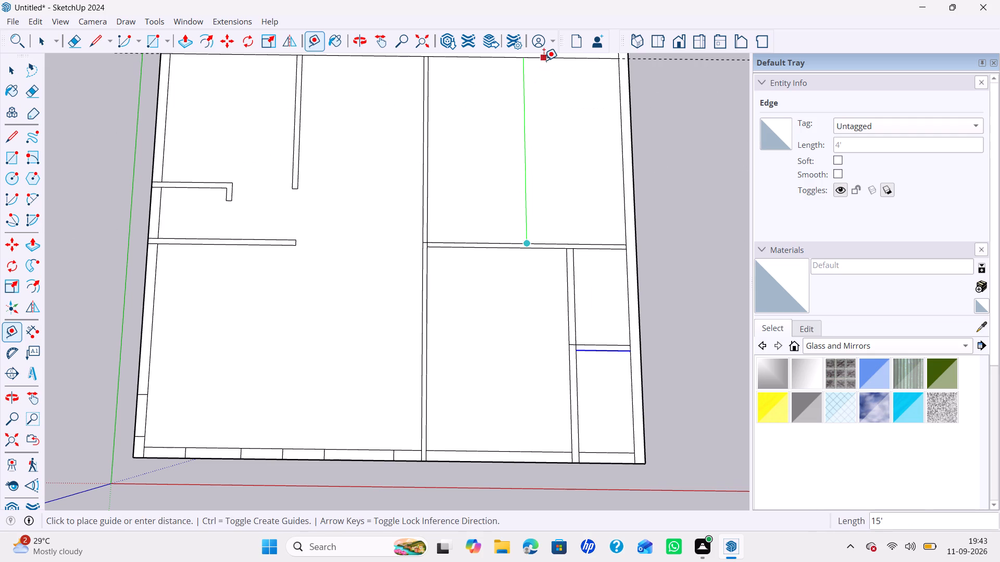
key(Escape)
scroll(520, 154, up, 1)
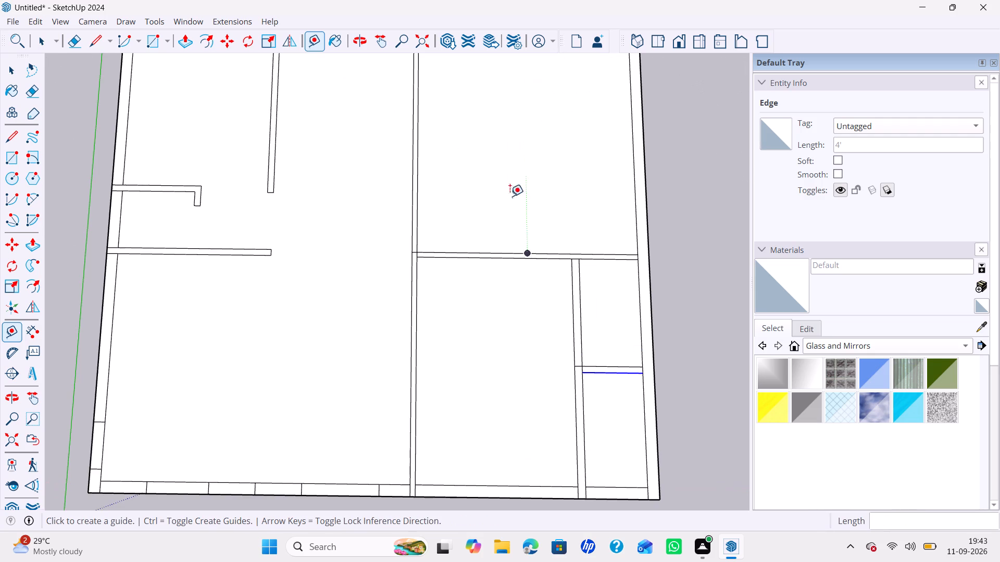
scroll(488, 292, down, 2)
key(space)
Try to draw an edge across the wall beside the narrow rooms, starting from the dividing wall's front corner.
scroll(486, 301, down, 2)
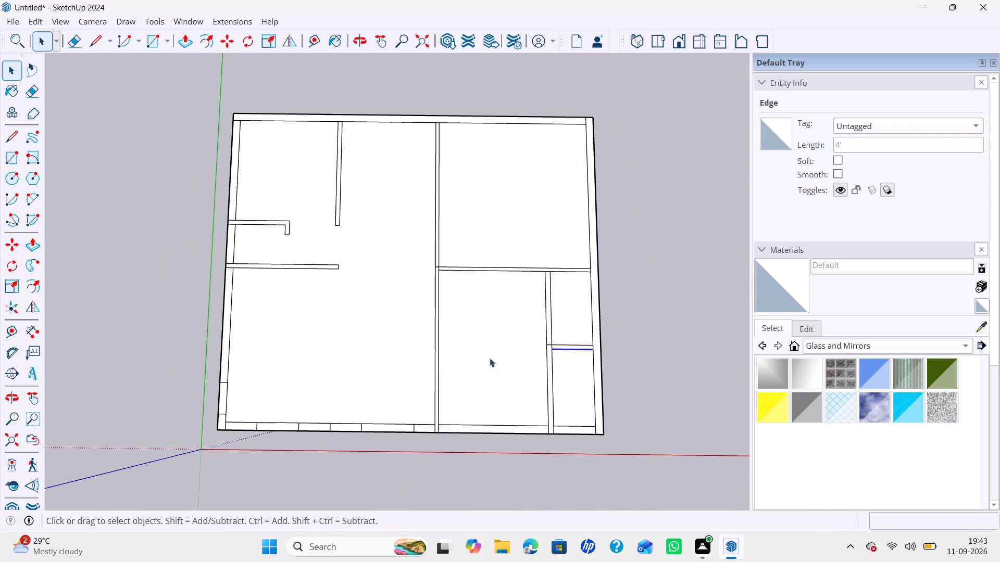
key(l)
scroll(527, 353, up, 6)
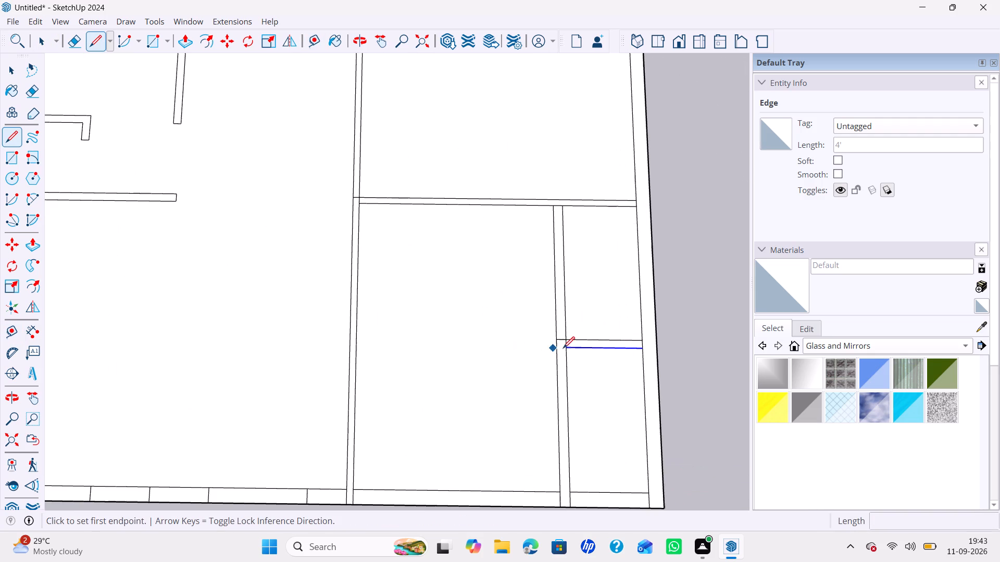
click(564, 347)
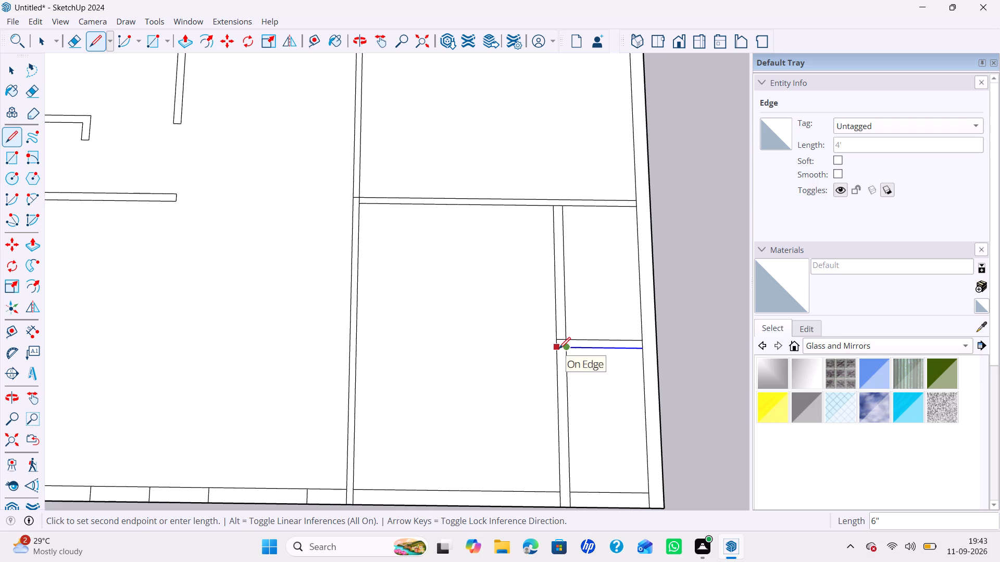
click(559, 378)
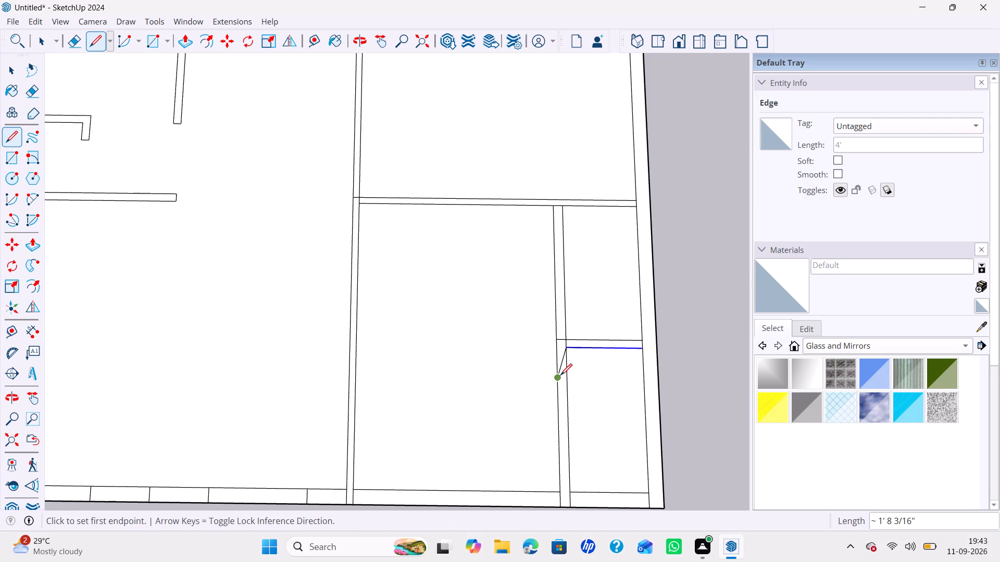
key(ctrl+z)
Draw a 6" edge straight across the wall beside the narrow rooms, in line with the dividing wall's front face.
click(570, 348)
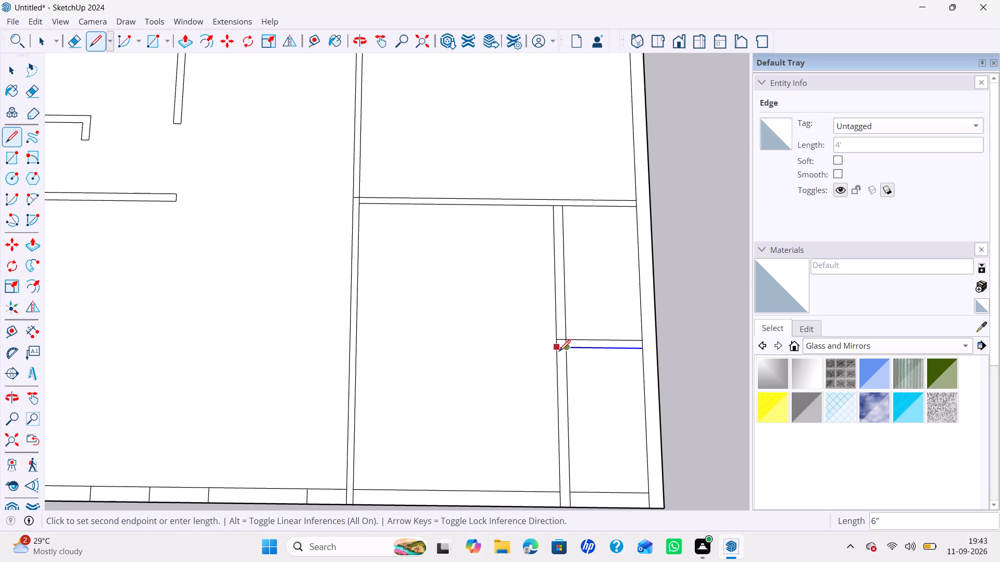
click(559, 350)
key(space)
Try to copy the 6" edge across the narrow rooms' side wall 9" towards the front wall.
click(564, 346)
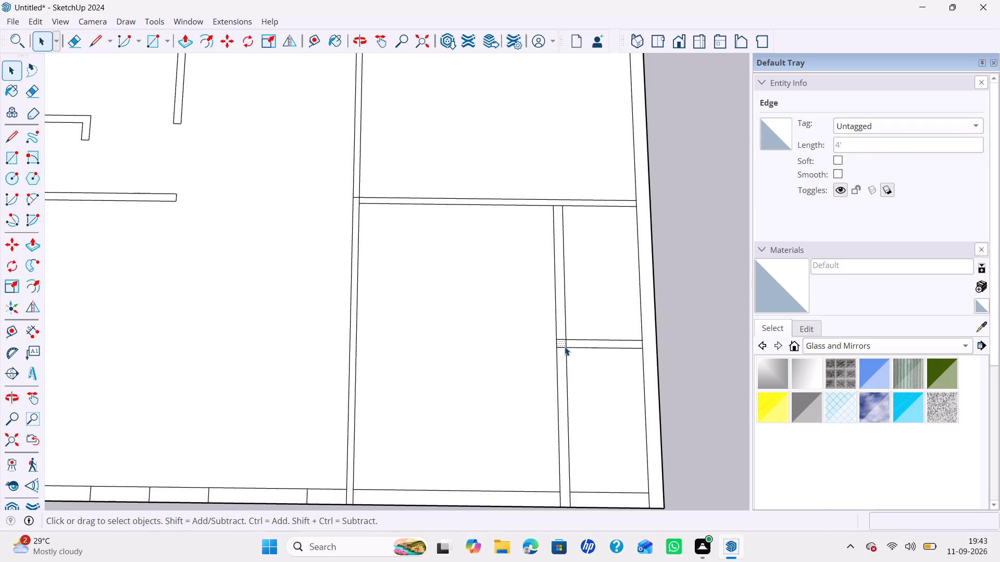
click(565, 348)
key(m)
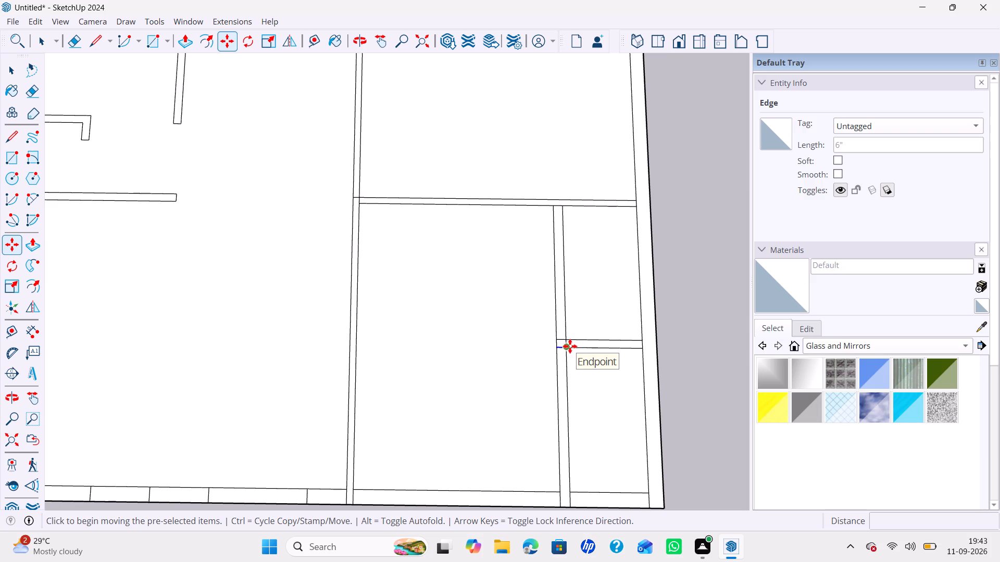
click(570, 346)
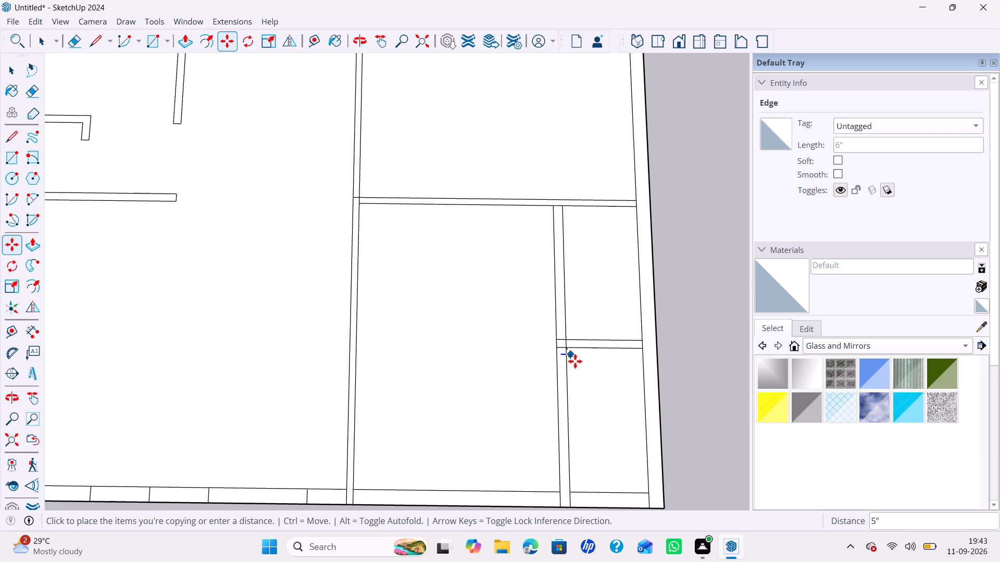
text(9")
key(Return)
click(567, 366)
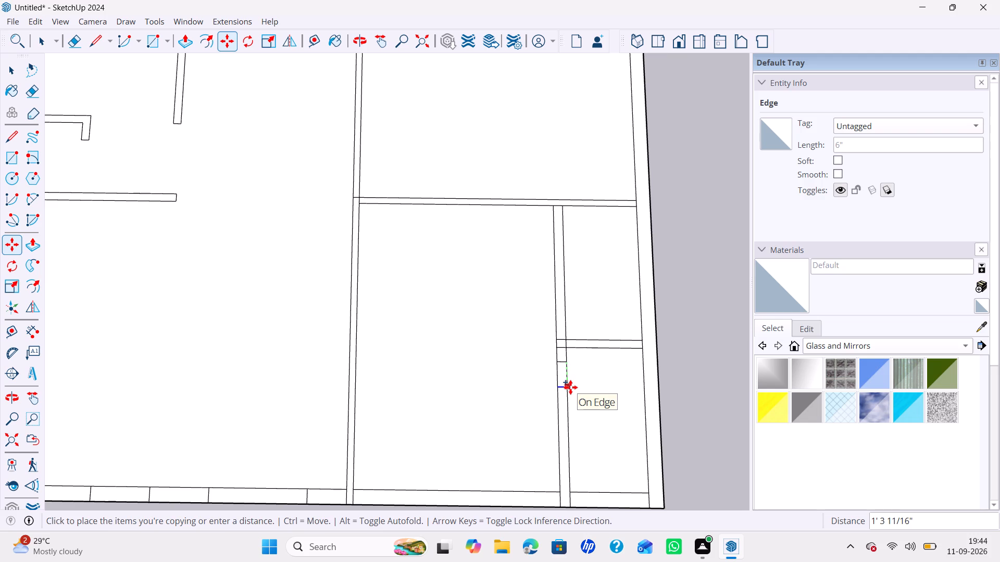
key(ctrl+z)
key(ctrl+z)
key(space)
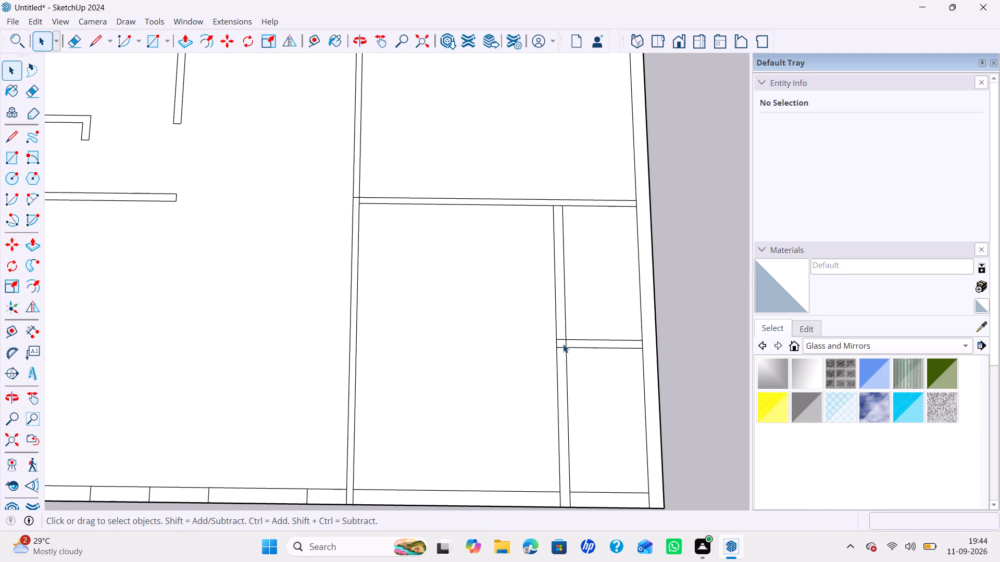
Copy the 6" edge across the narrow rooms' side wall 5" towards the front wall.
click(563, 346)
click(587, 378)
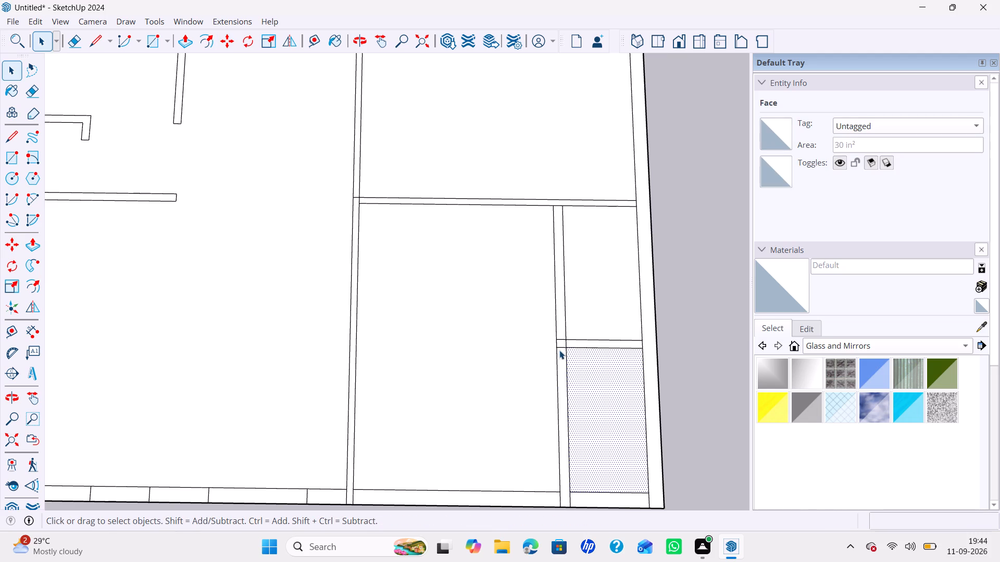
click(558, 348)
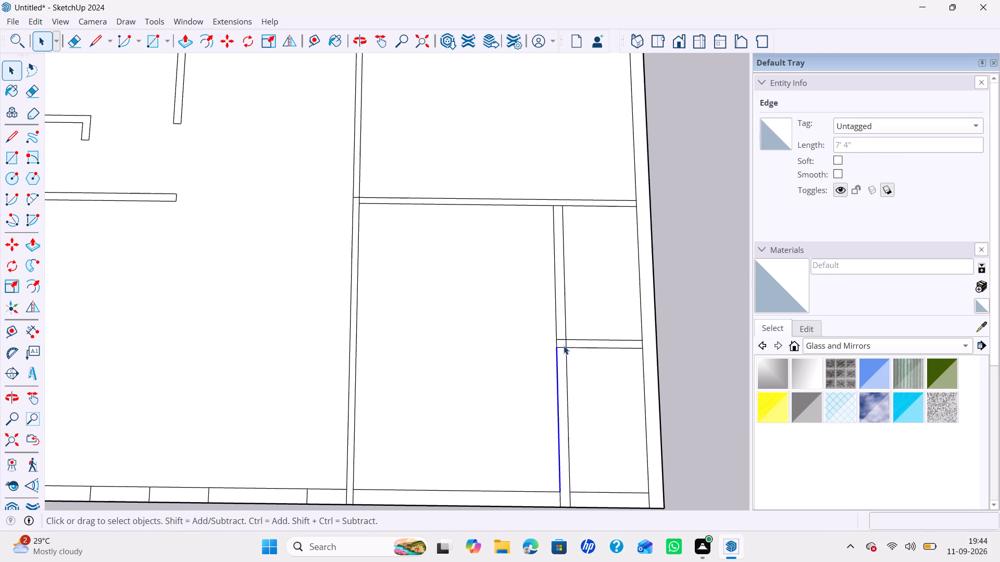
click(564, 346)
click(560, 348)
key(m)
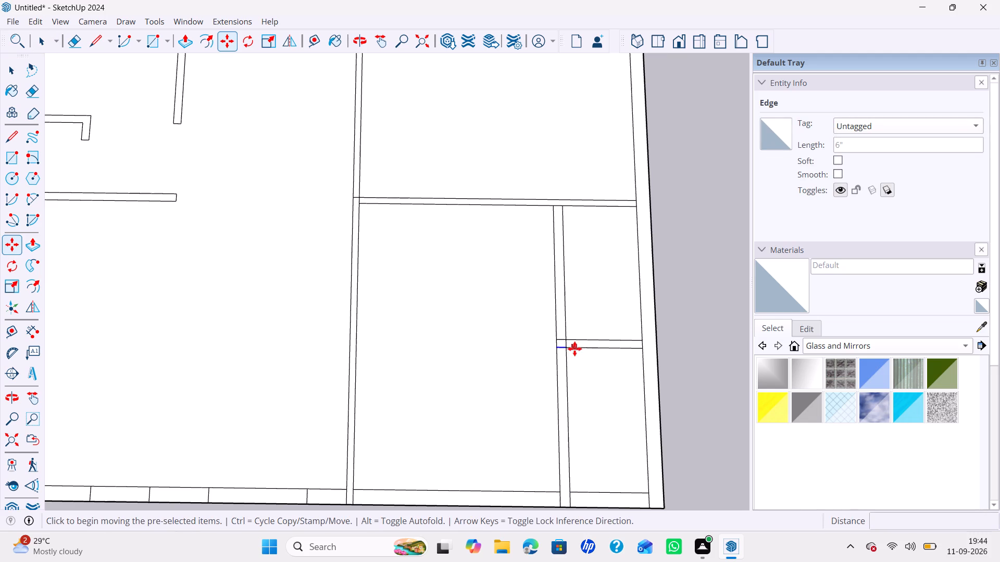
click(565, 349)
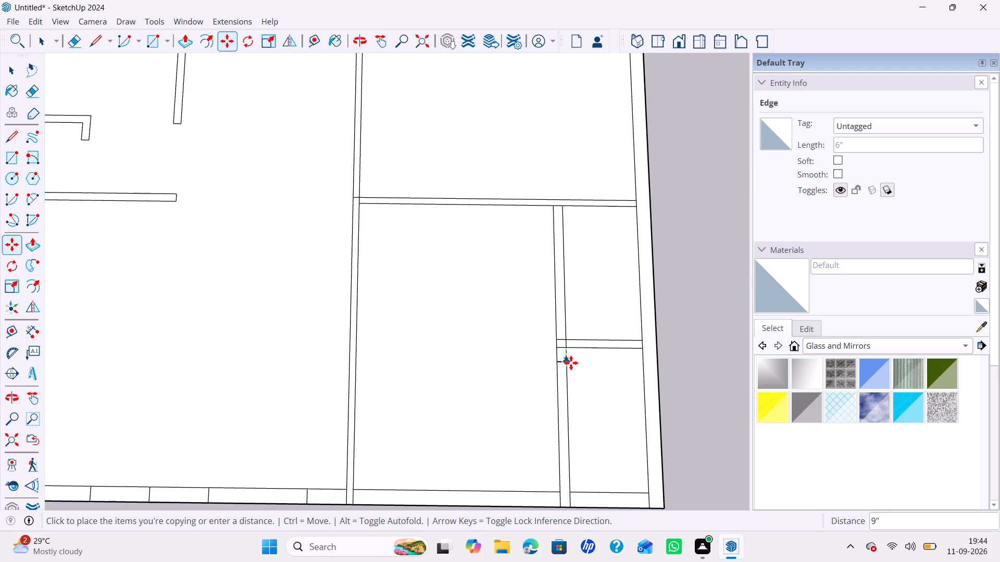
text(5")
key(Return)
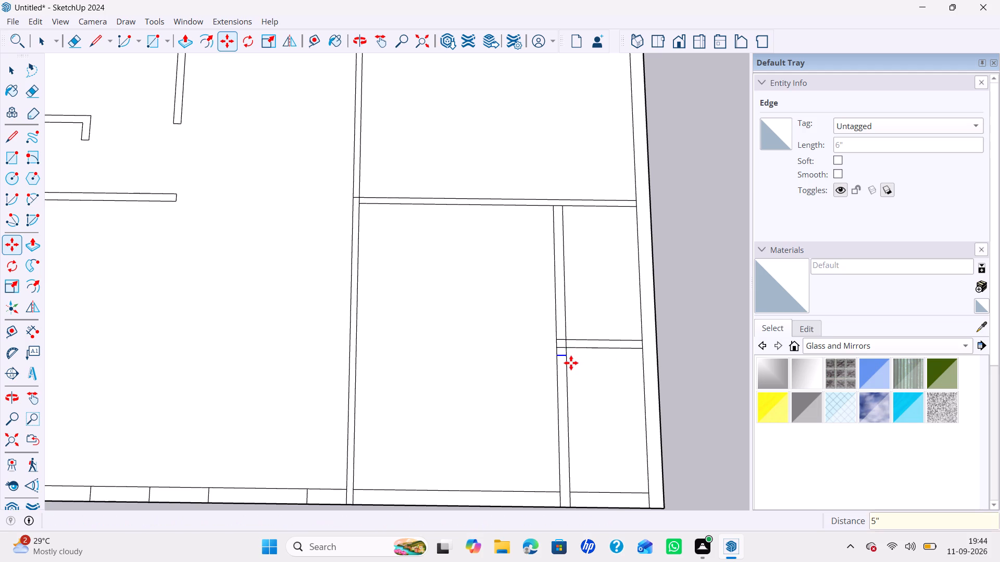
key(space)
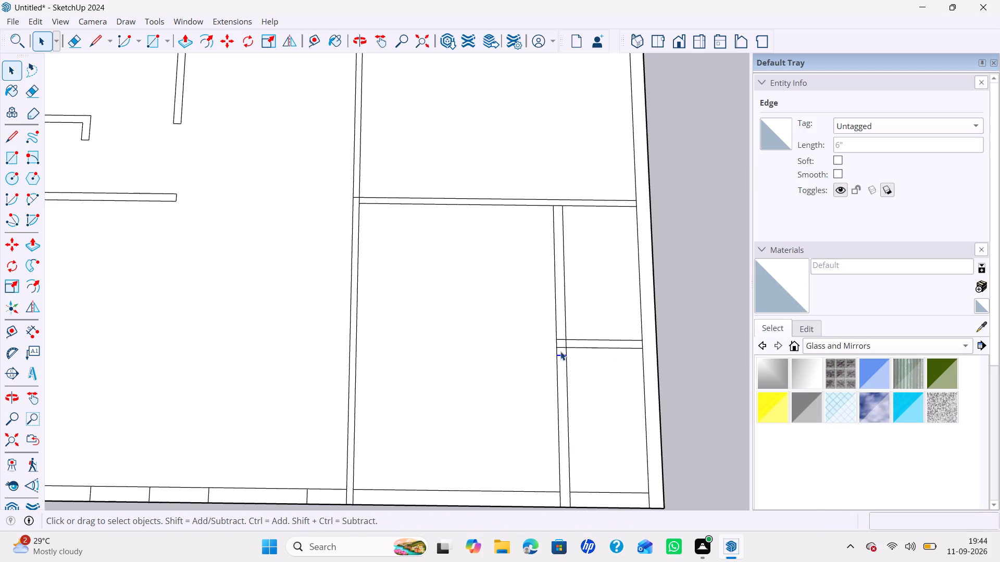
Erase the original 6" edge crossing the side wall at the dividing wall's front face.
key(e)
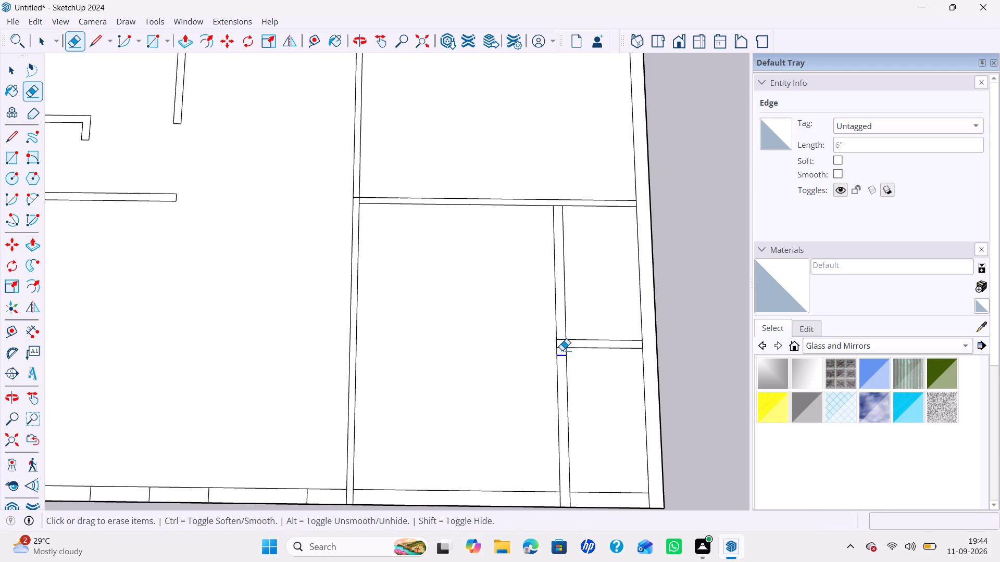
click(562, 348)
key(space)
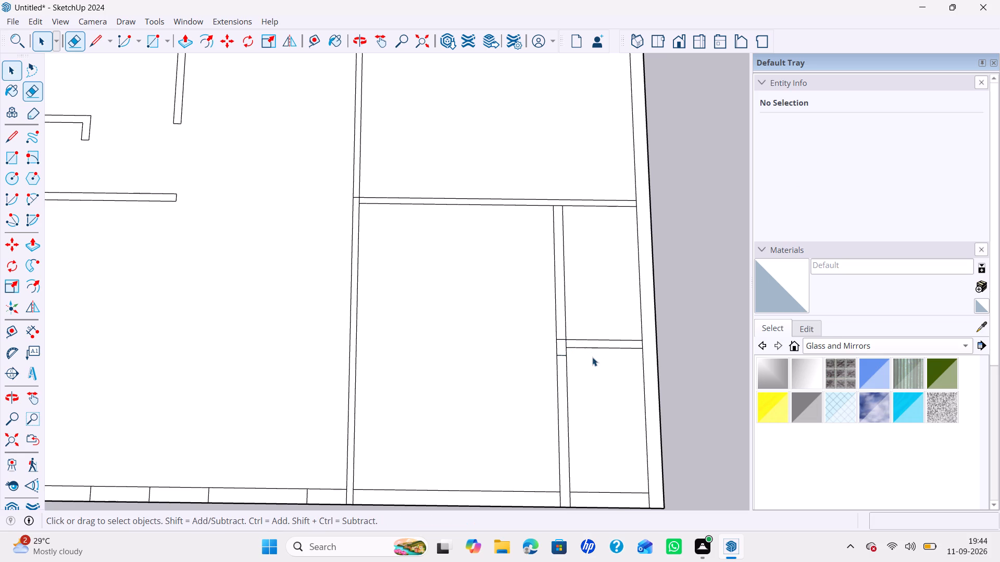
Copy the remaining 6" edge 3' towards the front wall to mark a door opening into the front narrow room.
scroll(596, 386, down, 1)
middle_drag(596, 386, 573, 359)
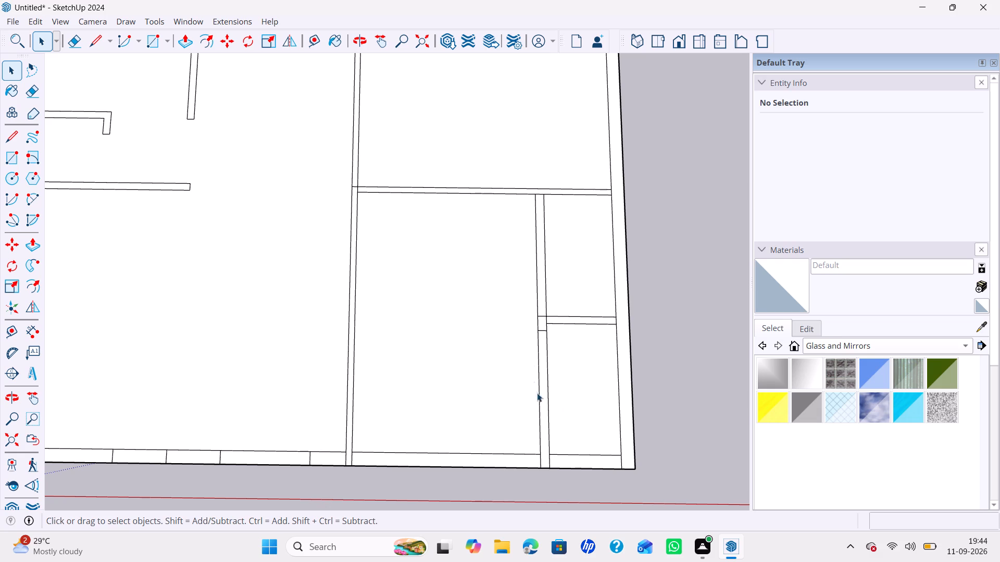
click(542, 330)
key(m)
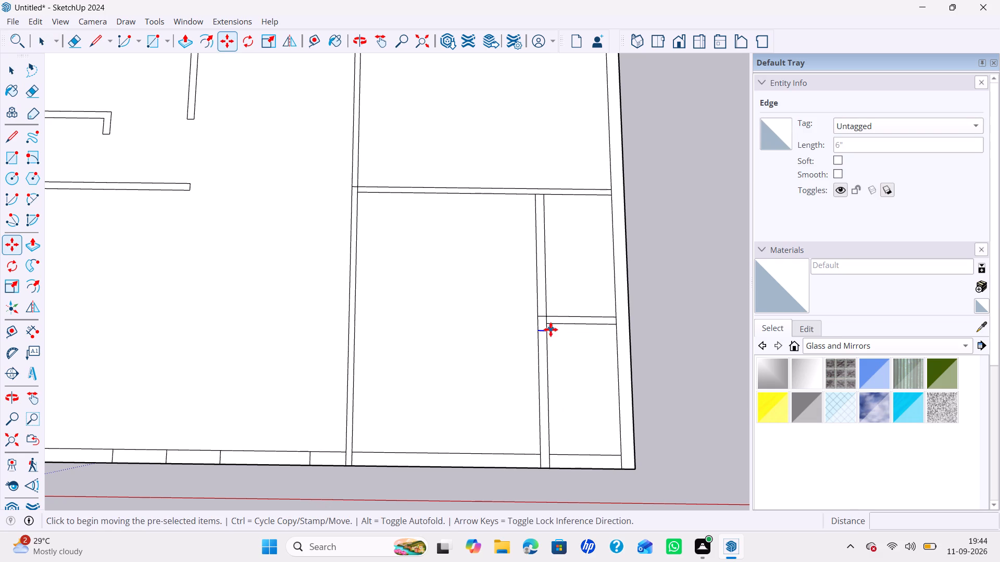
ctrl+click(549, 328)
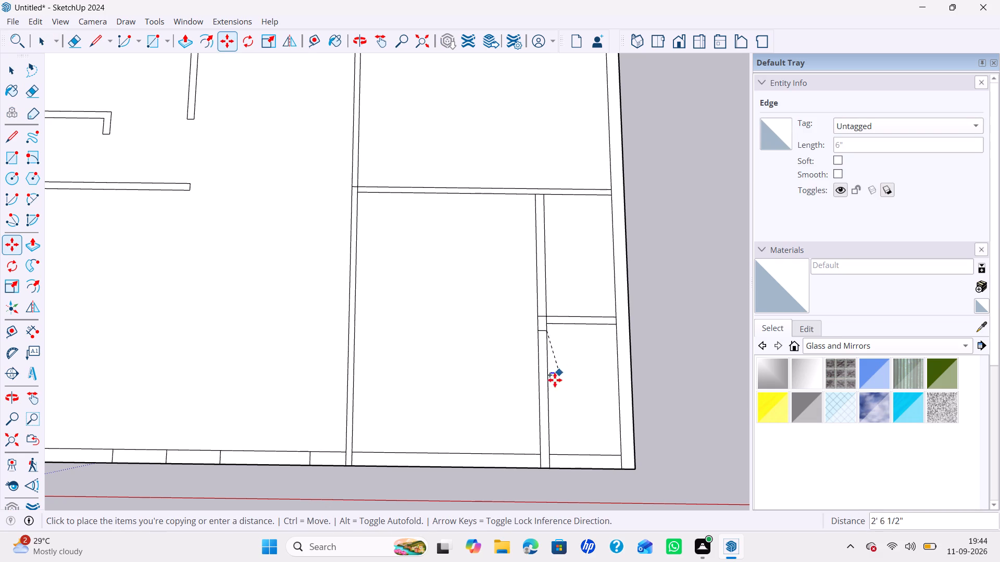
text(3')
key(Return)
key(space)
Draw a 9" edge across the front wall near the middle of the room beside the narrow rooms.
scroll(494, 393, down, 2)
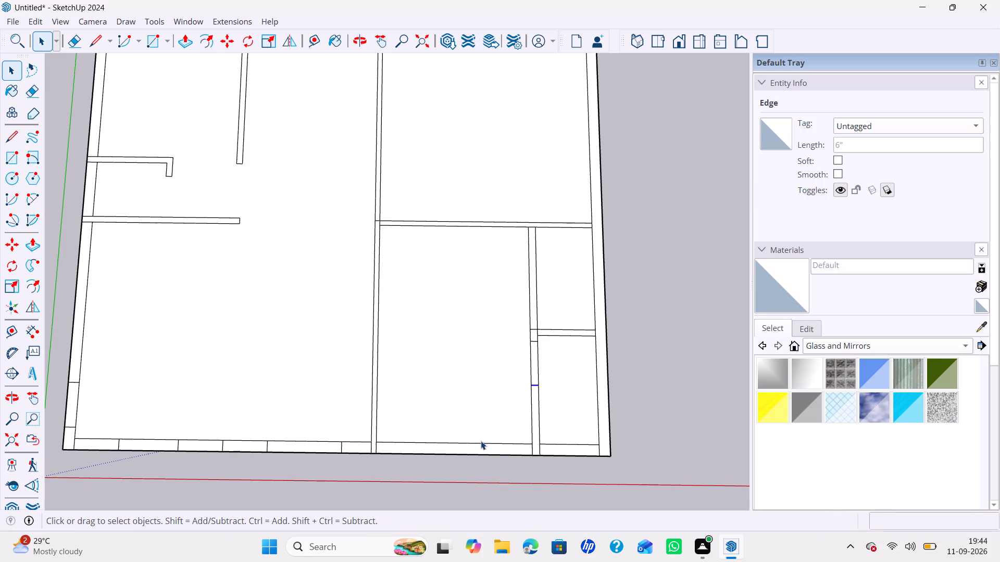
key(l)
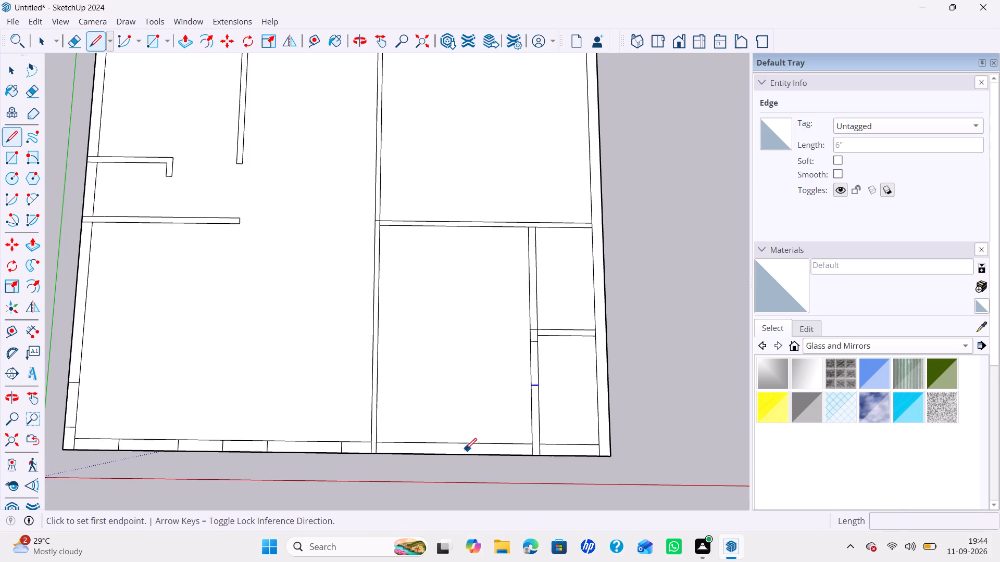
click(460, 454)
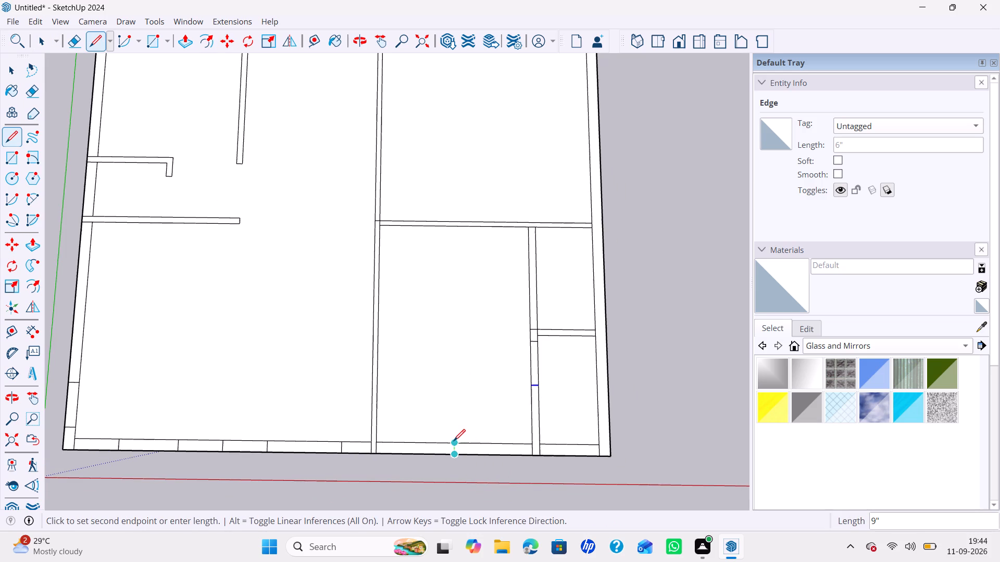
click(454, 441)
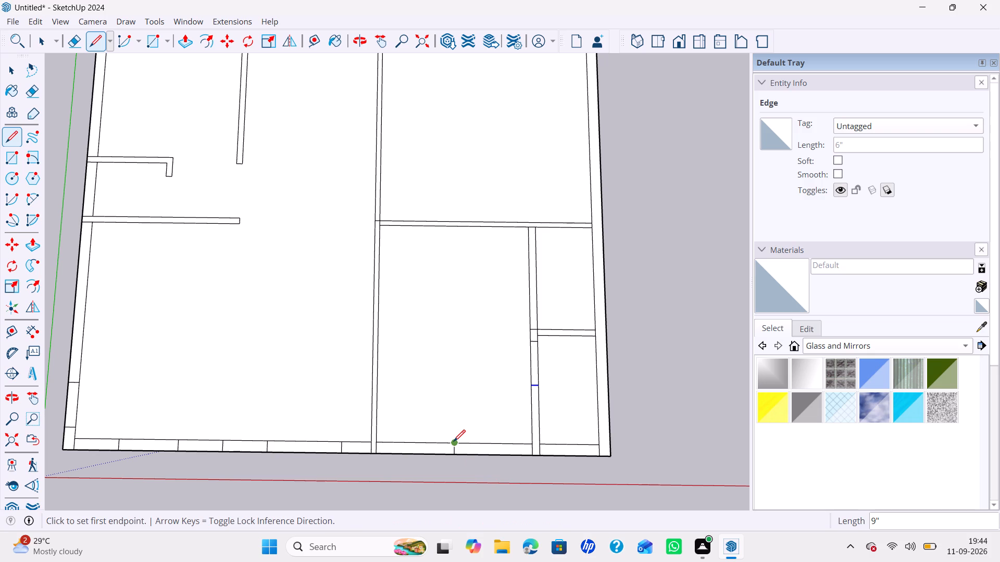
key(space)
Measure the large front room's width from the outer side wall's inner face to the long inner wall.
scroll(380, 402, down, 4)
scroll(353, 369, down, 3)
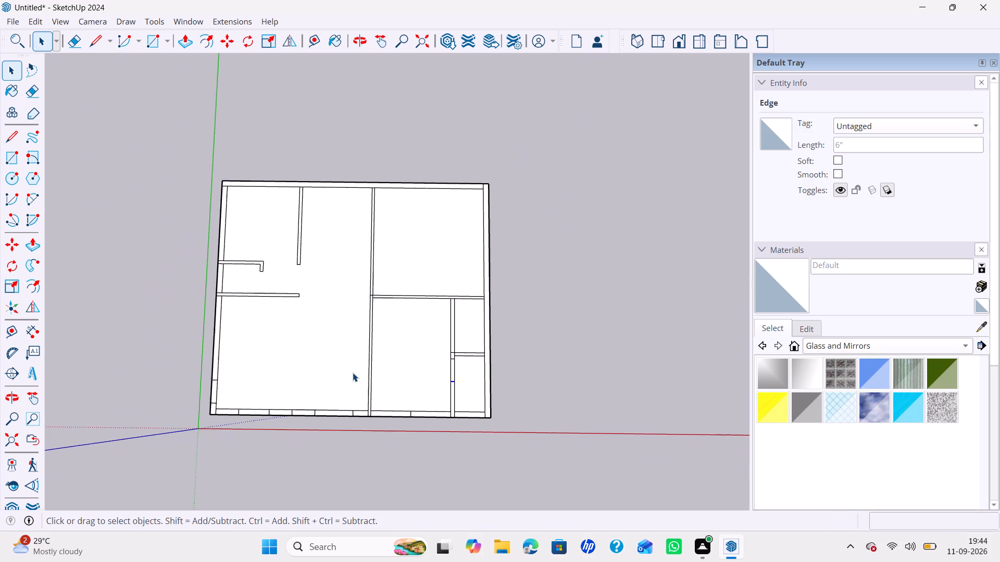
middle_drag(353, 373, 497, 377)
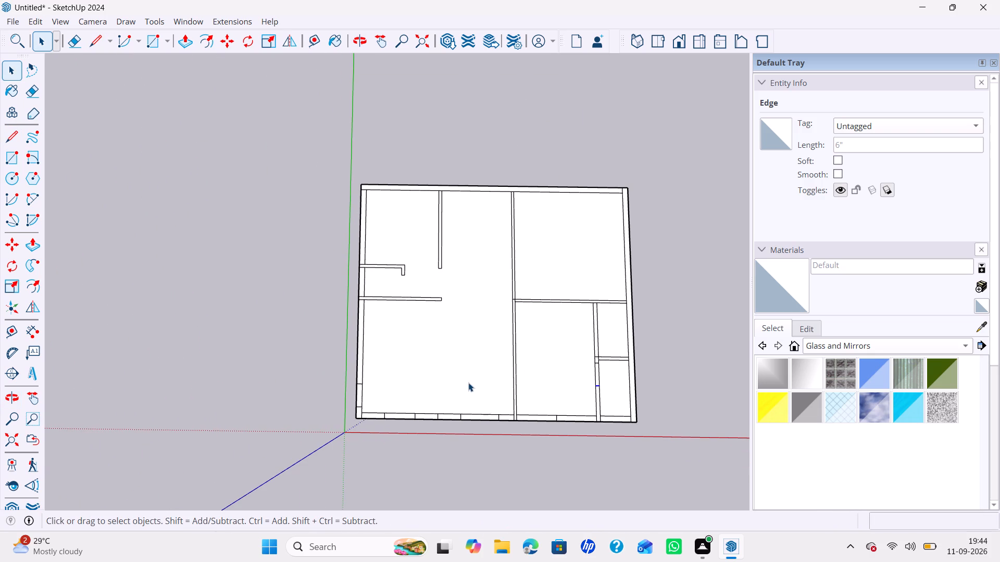
key(t)
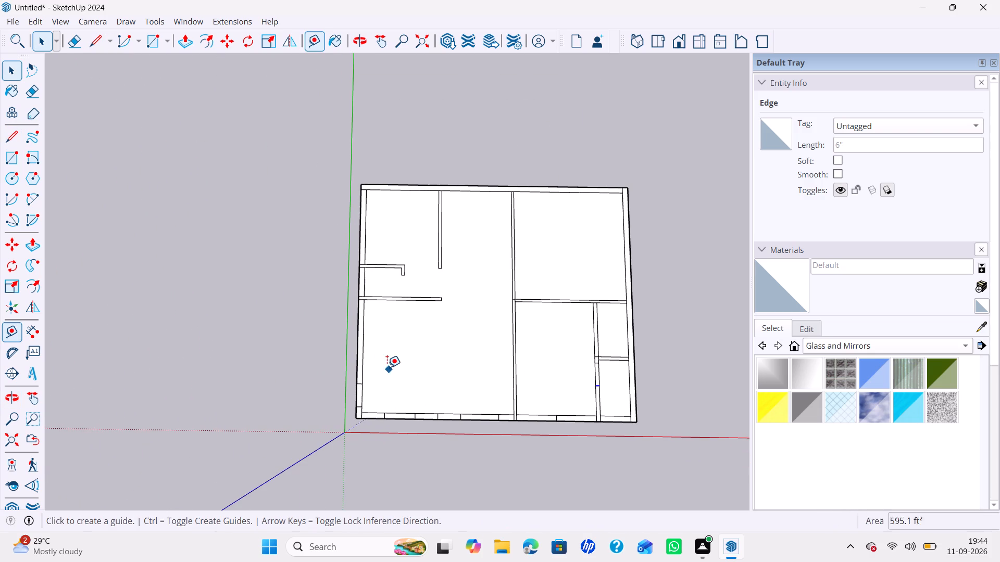
click(366, 365)
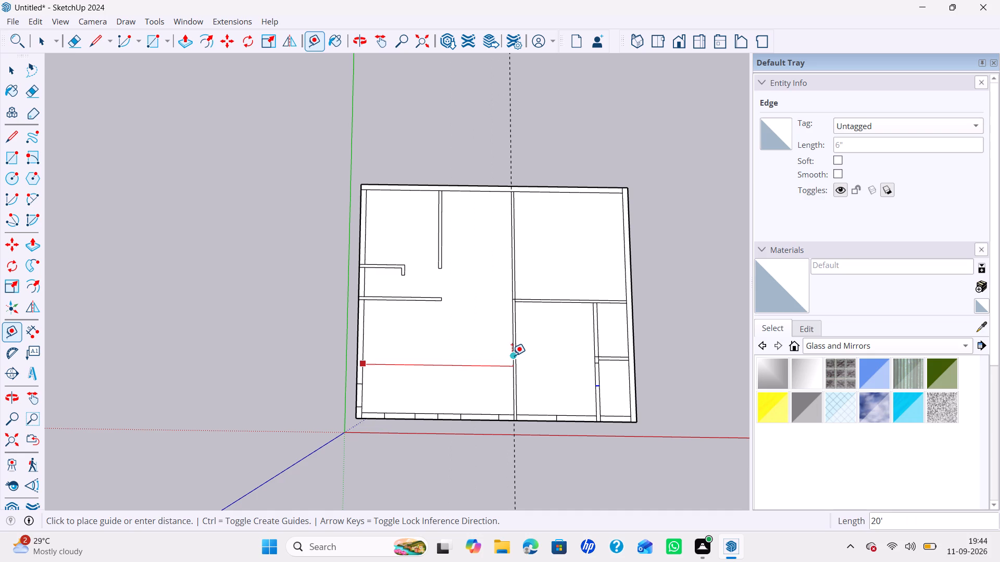
key(Escape)
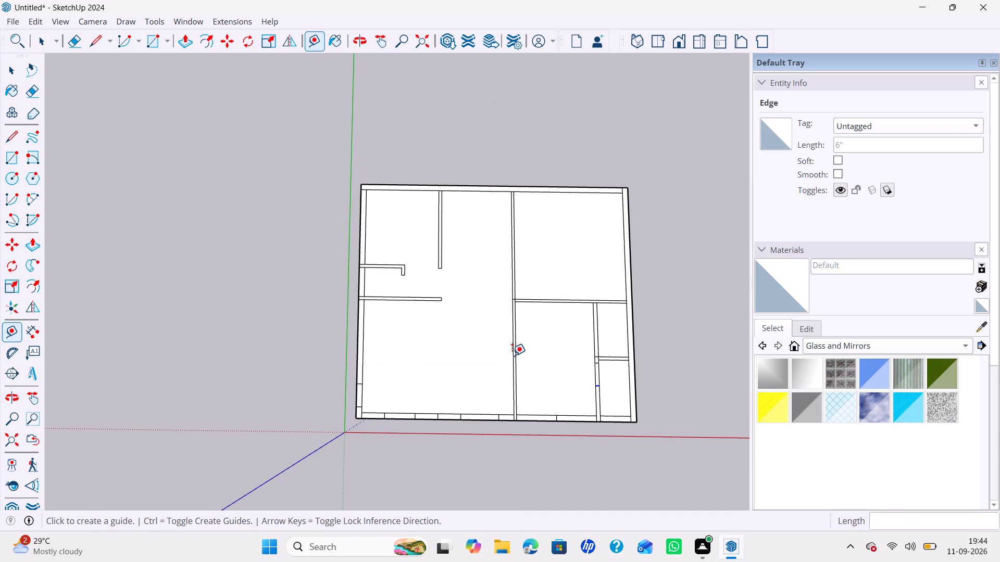
Measure the distance from the short partition at the back wall to the long inner wall.
key(Escape)
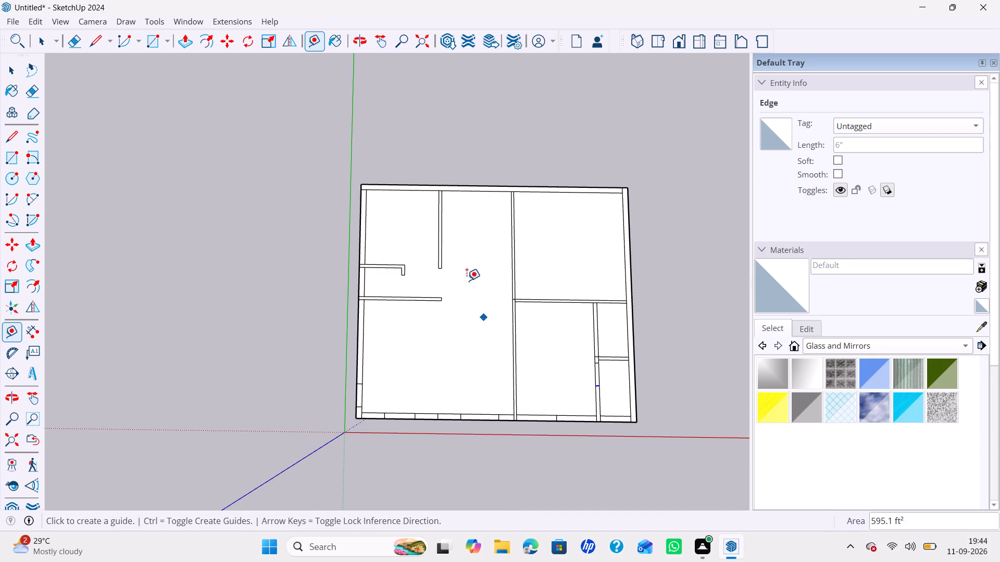
click(445, 252)
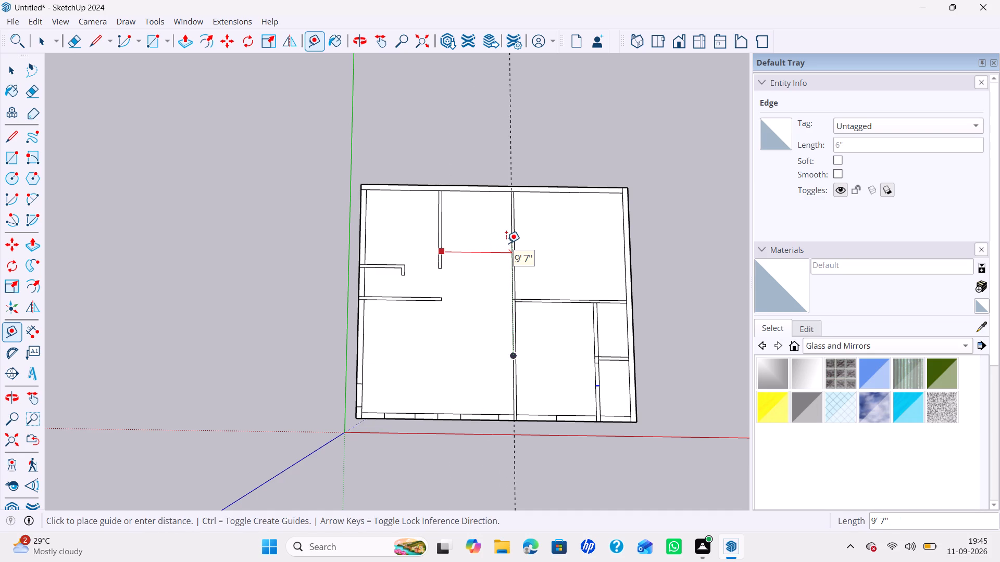
key(Escape)
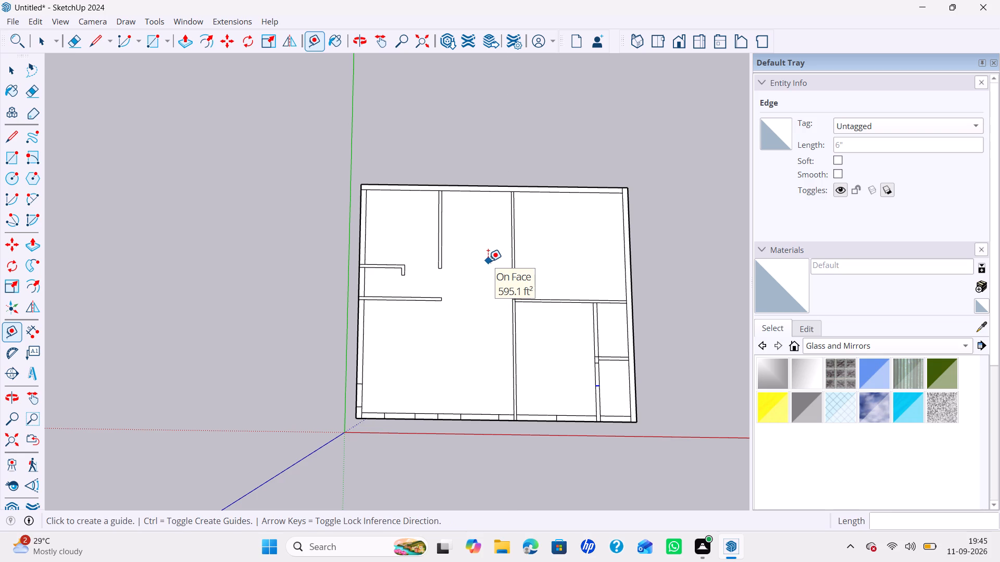
key(Escape)
key(space)
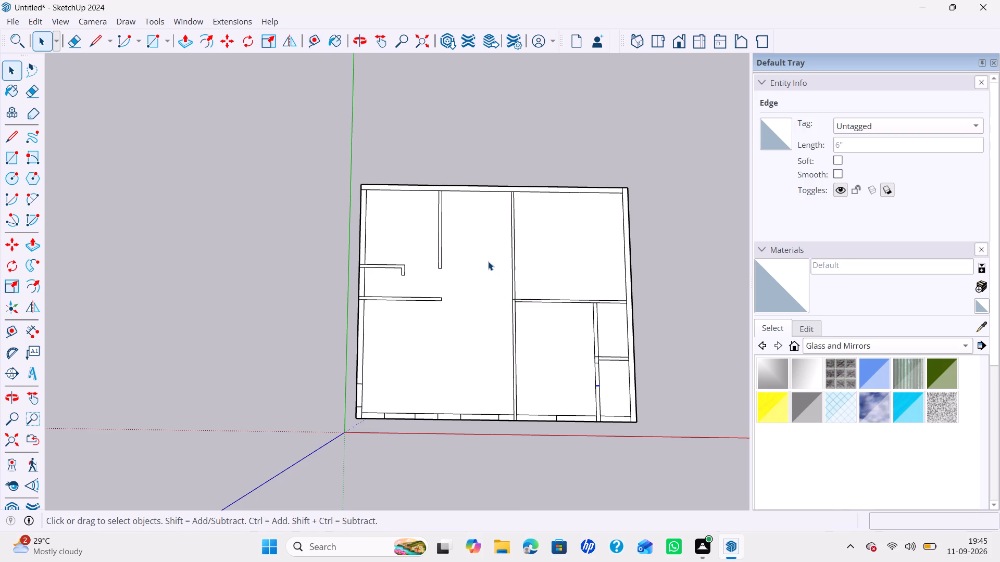
Measure the thickness of the short partition at the back wall near its free end.
shift+middle_drag(476, 279, 435, 266)
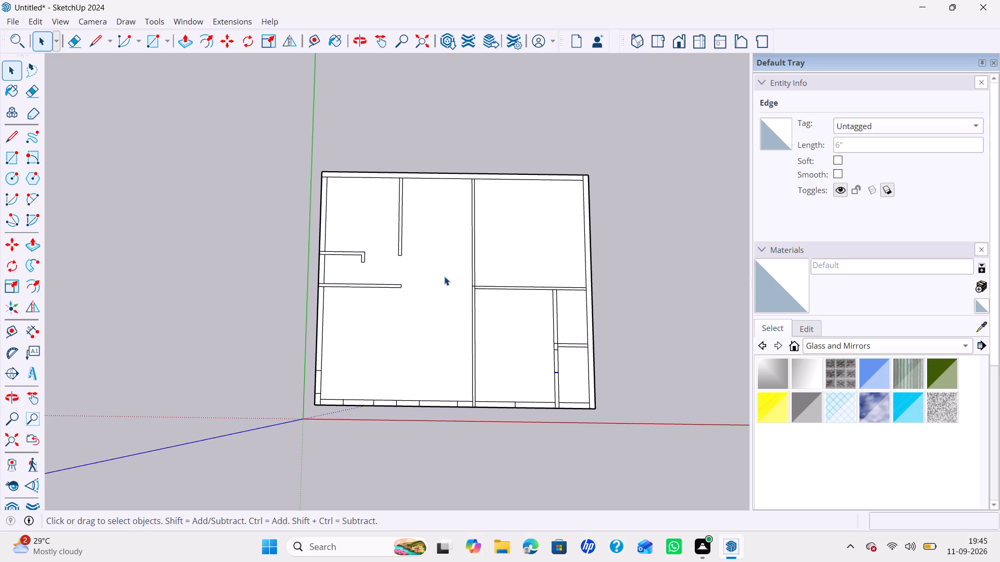
key(t)
scroll(426, 250, up, 8)
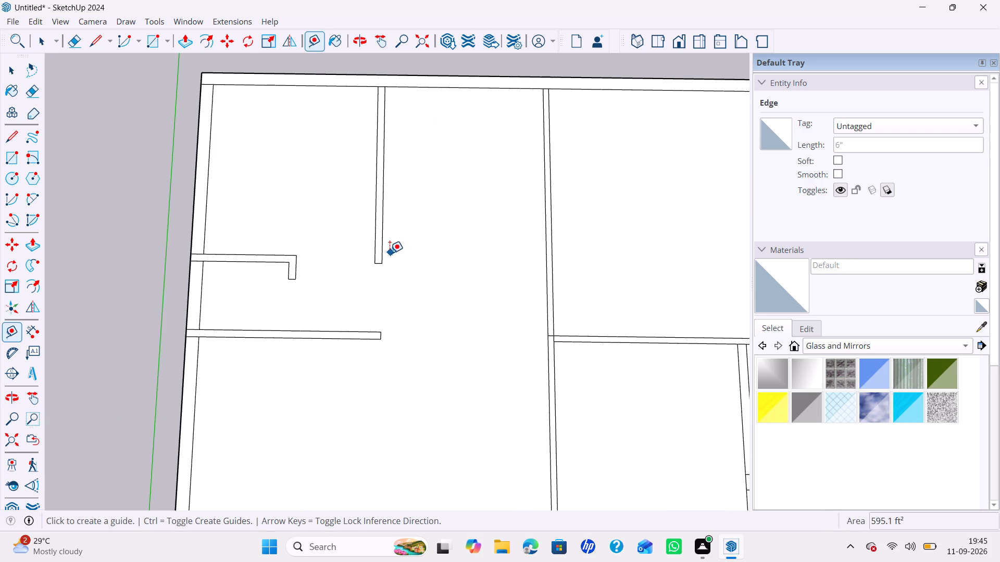
click(384, 254)
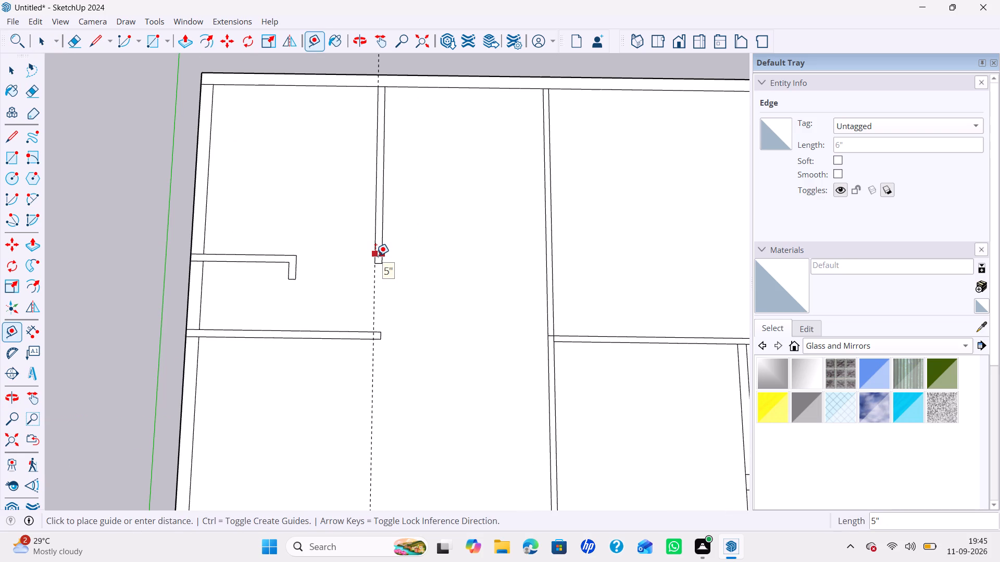
key(Escape)
scroll(428, 286, down, 10)
shift+middle_drag(446, 320, 431, 286)
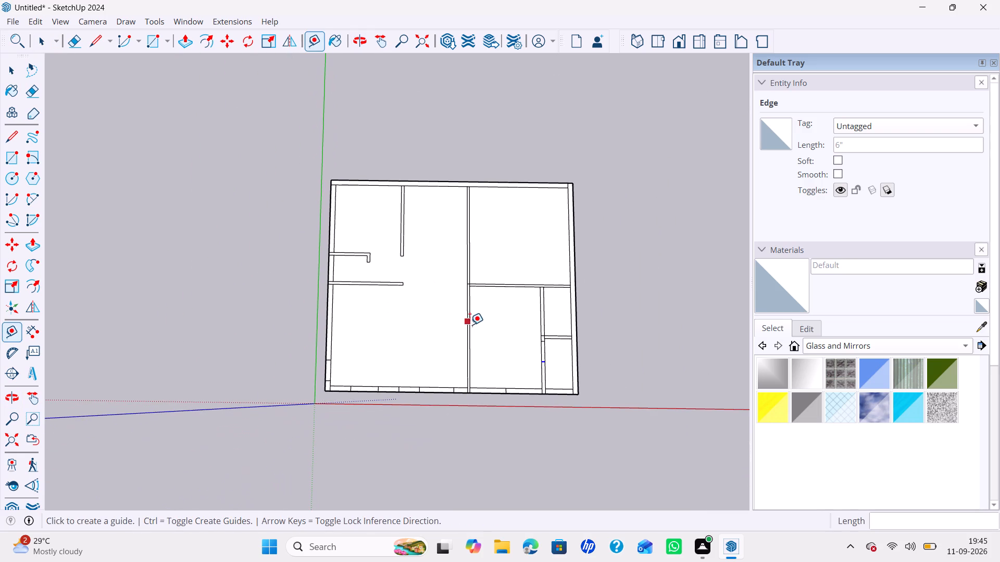
key(space)
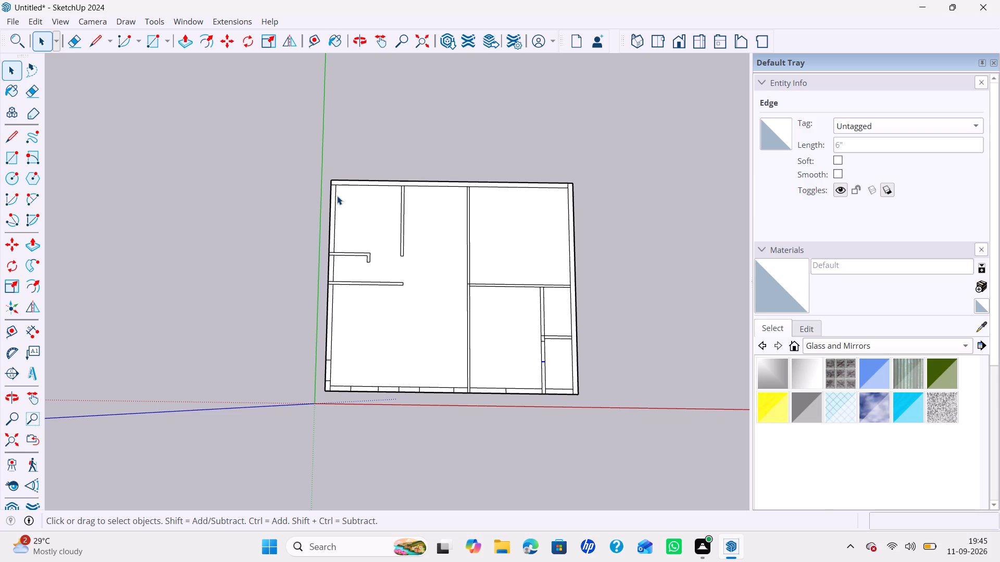
Extend the side wall's inner face 9" across the back wall at the origin-side corner, and erase the edge crossing the side wall.
scroll(333, 200, up, 1)
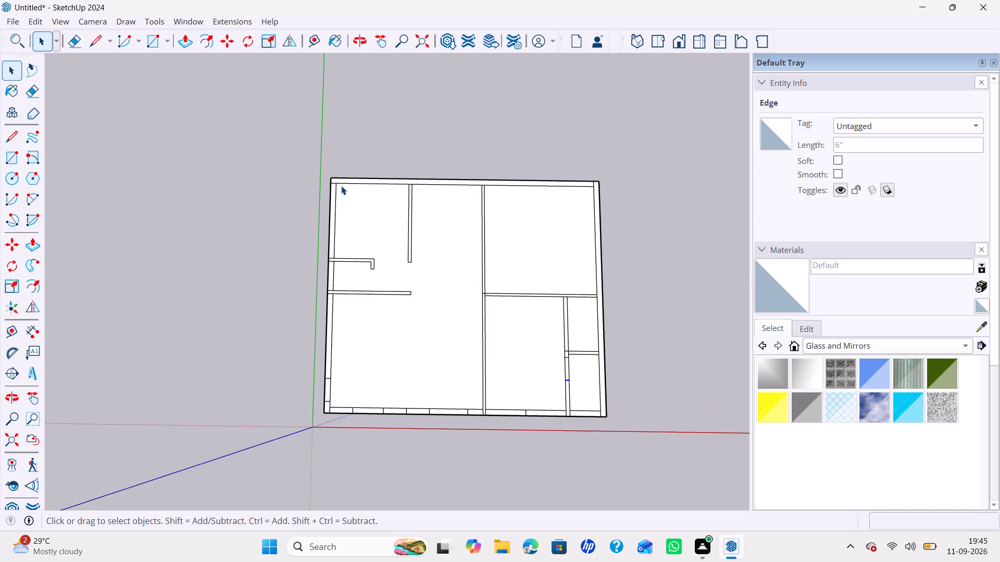
key(l)
scroll(333, 183, up, 1)
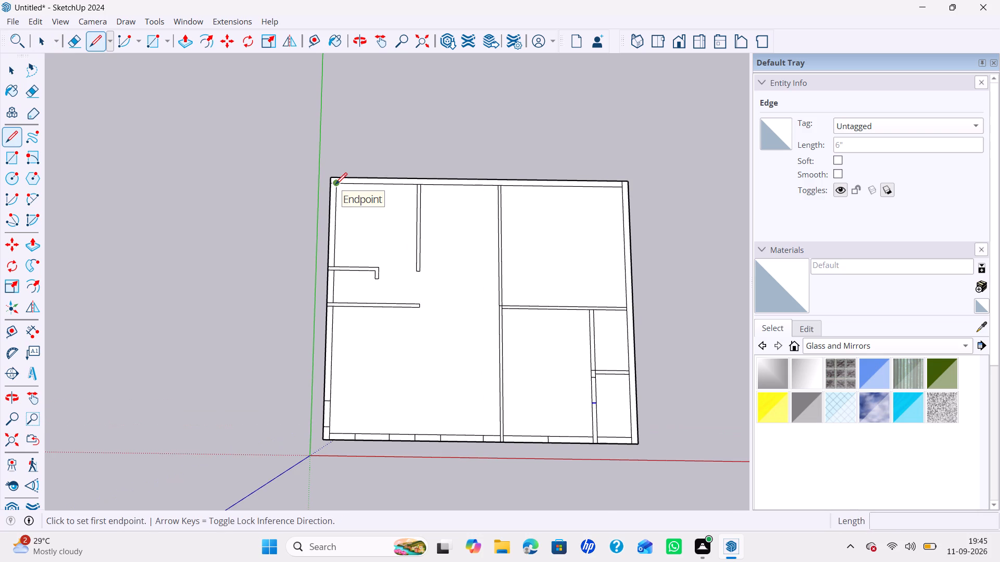
click(335, 184)
scroll(336, 177, up, 4)
click(336, 177)
key(space)
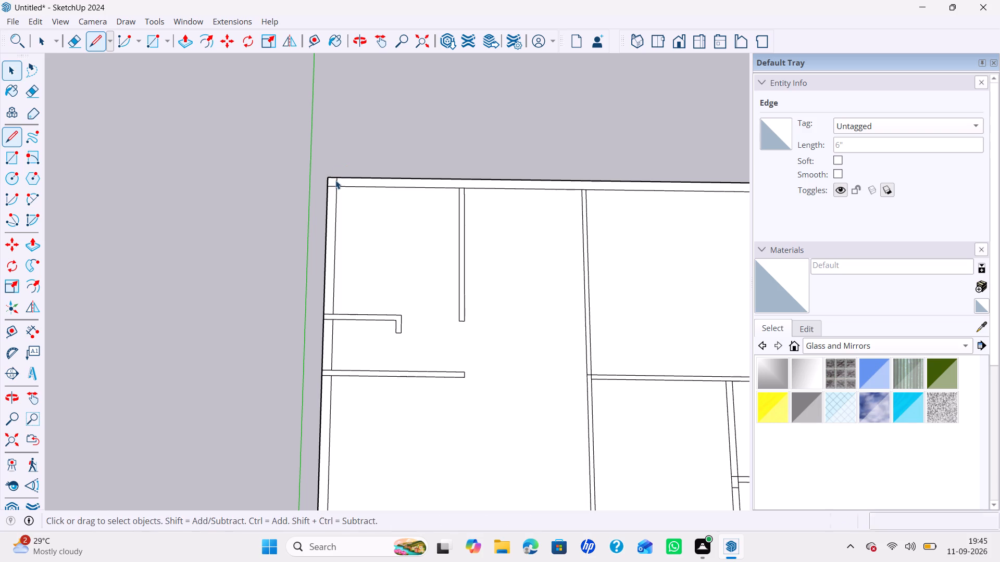
key(e)
click(333, 186)
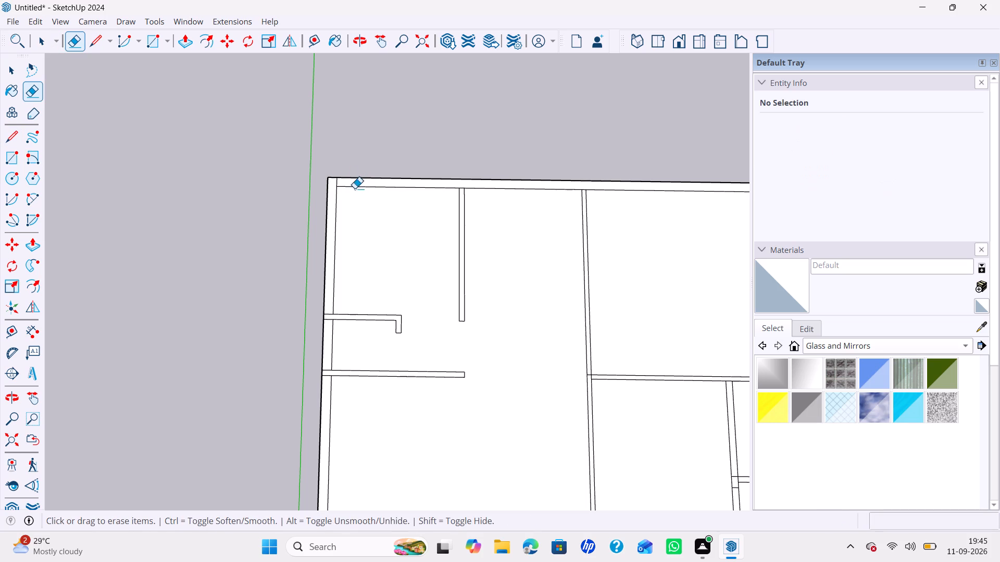
key(space)
click(337, 183)
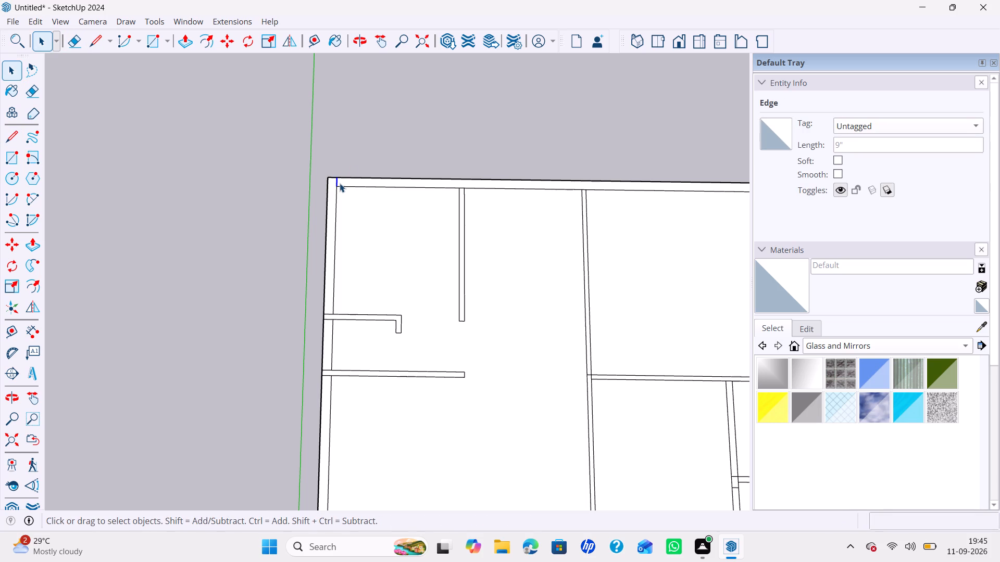
click(433, 189)
Extend both faces of the short partition 9" across the back wall and erase the edge between them at the junction.
key(l)
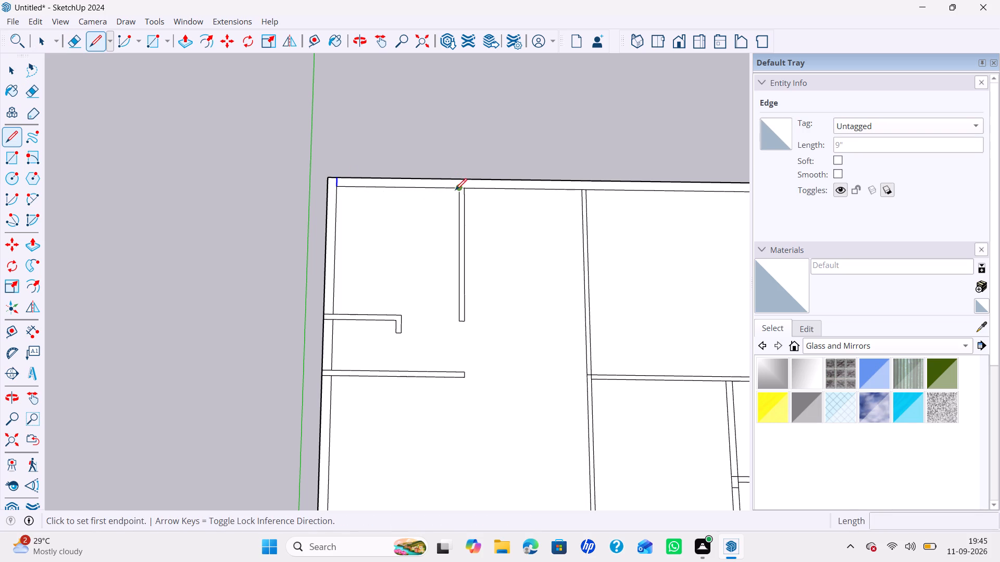
click(456, 190)
click(455, 179)
click(464, 188)
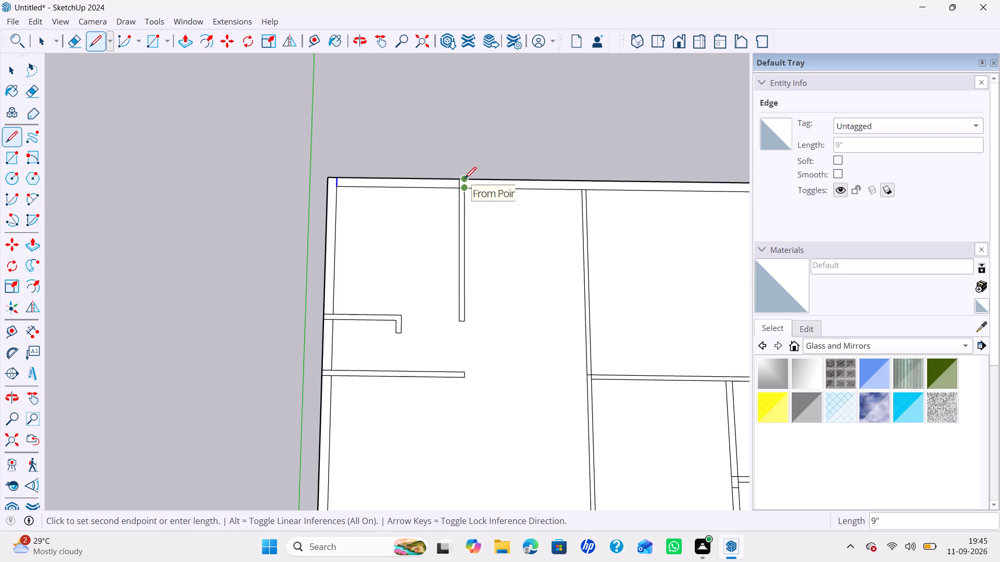
click(465, 178)
key(e)
scroll(467, 191, up, 4)
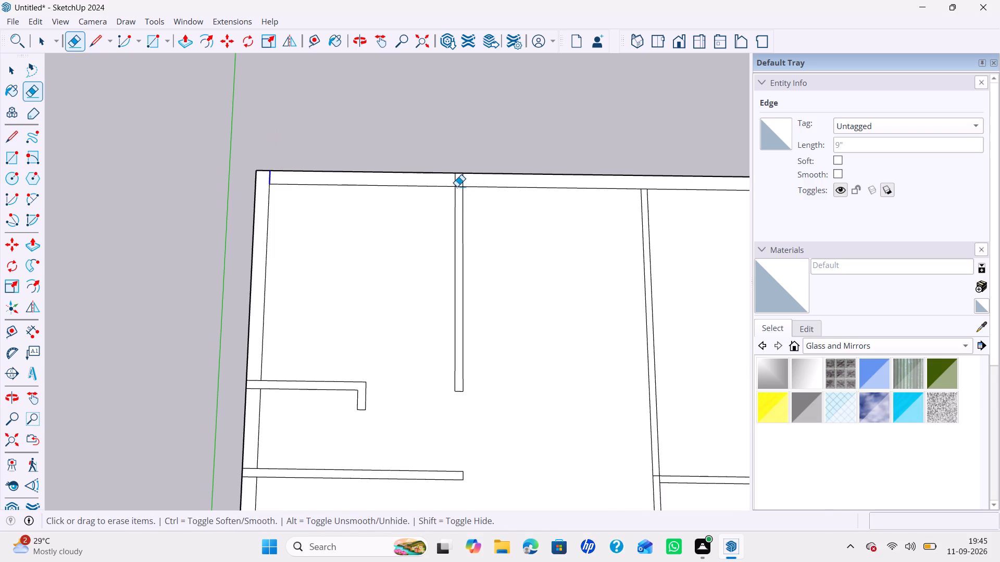
click(459, 186)
scroll(470, 188, down, 5)
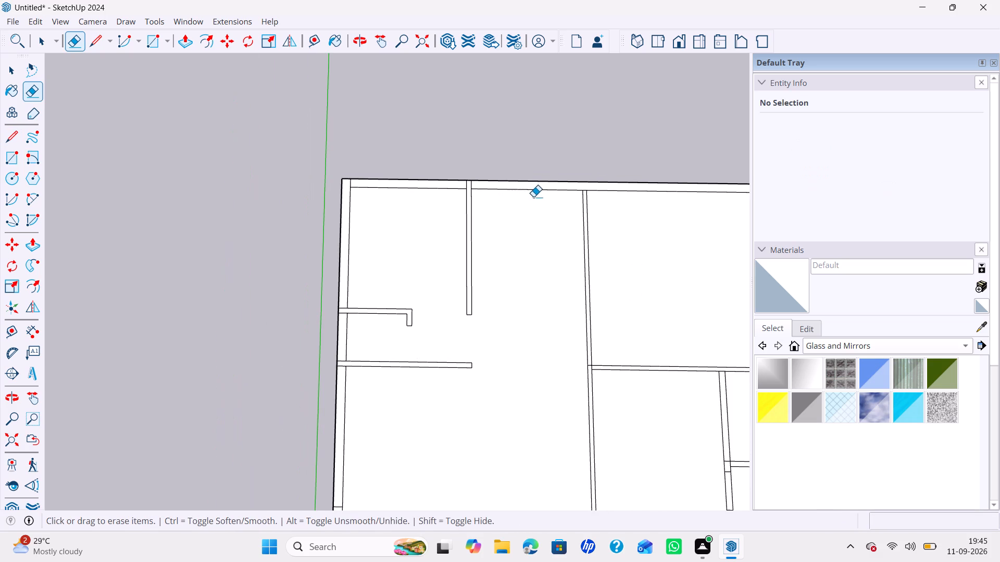
key(space)
Extend both faces of the long inner wall across the back wall to its outer edge and erase the edge between them.
scroll(540, 201, down, 3)
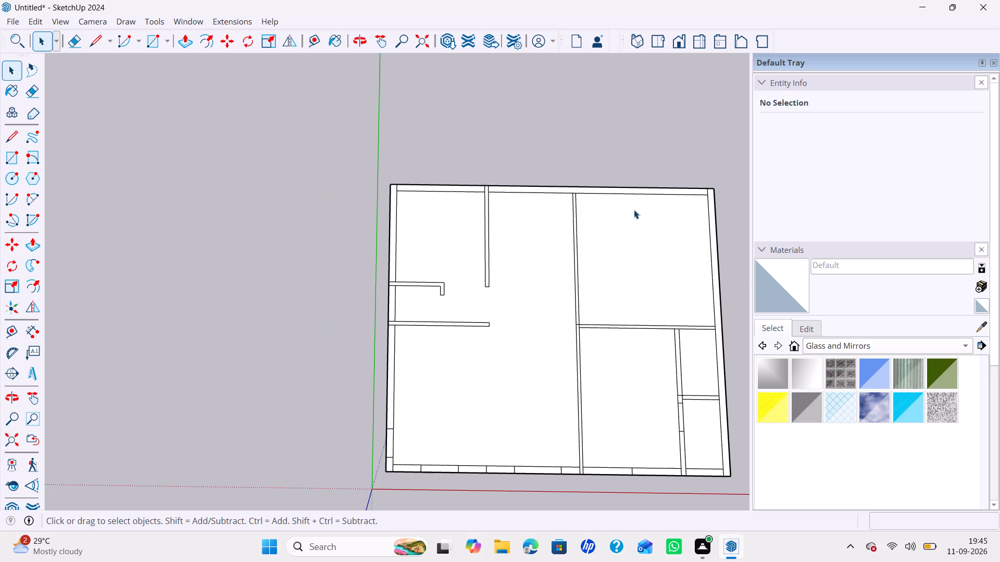
scroll(642, 215, down, 1)
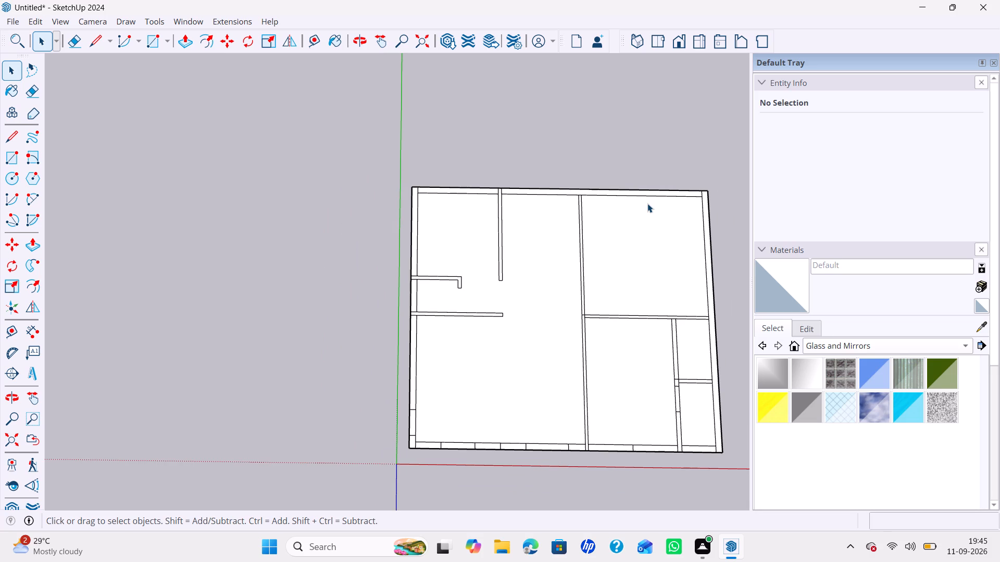
key(l)
scroll(589, 211, up, 8)
click(577, 184)
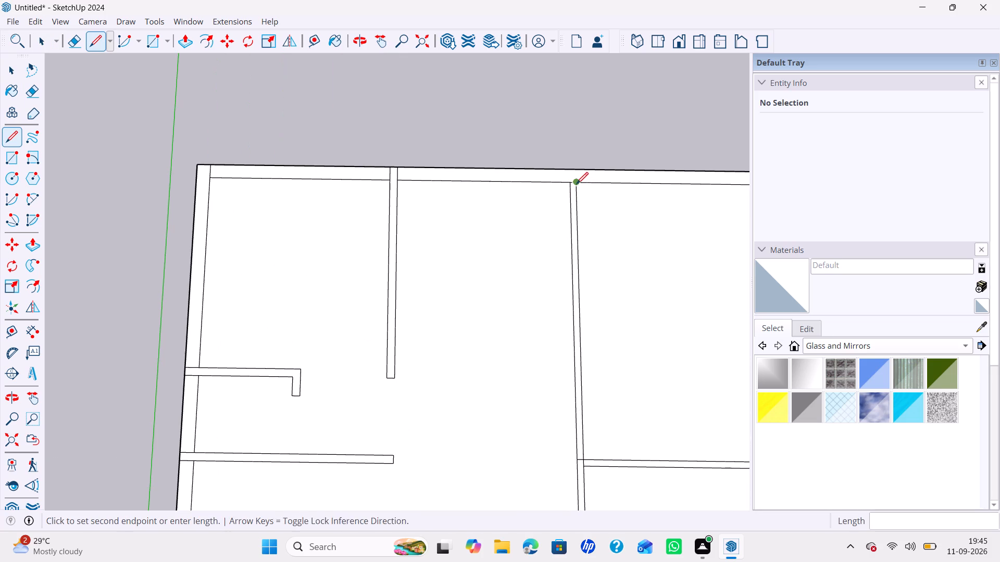
click(577, 170)
click(571, 182)
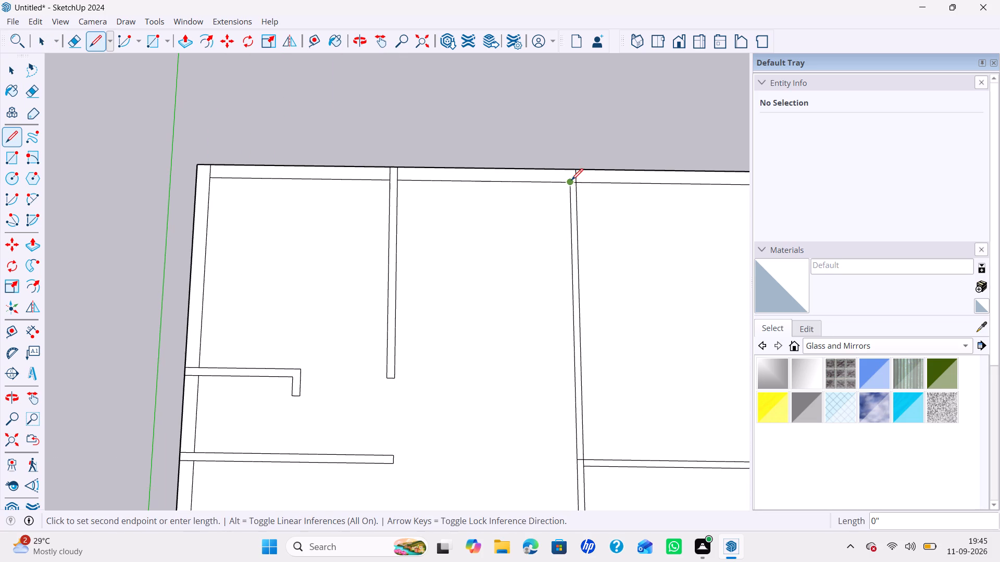
click(568, 172)
key(e)
scroll(575, 181, up, 4)
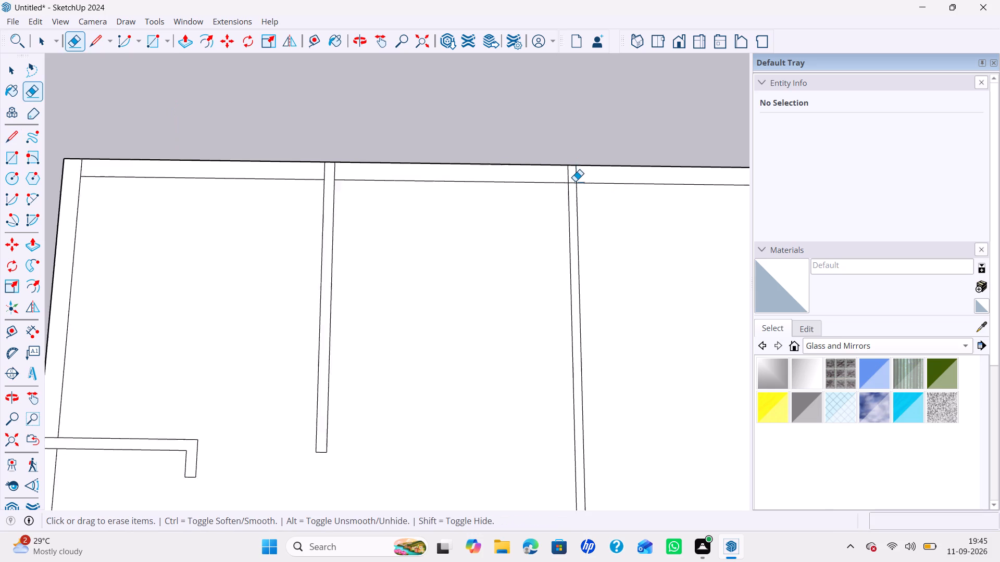
click(575, 184)
scroll(591, 180, down, 6)
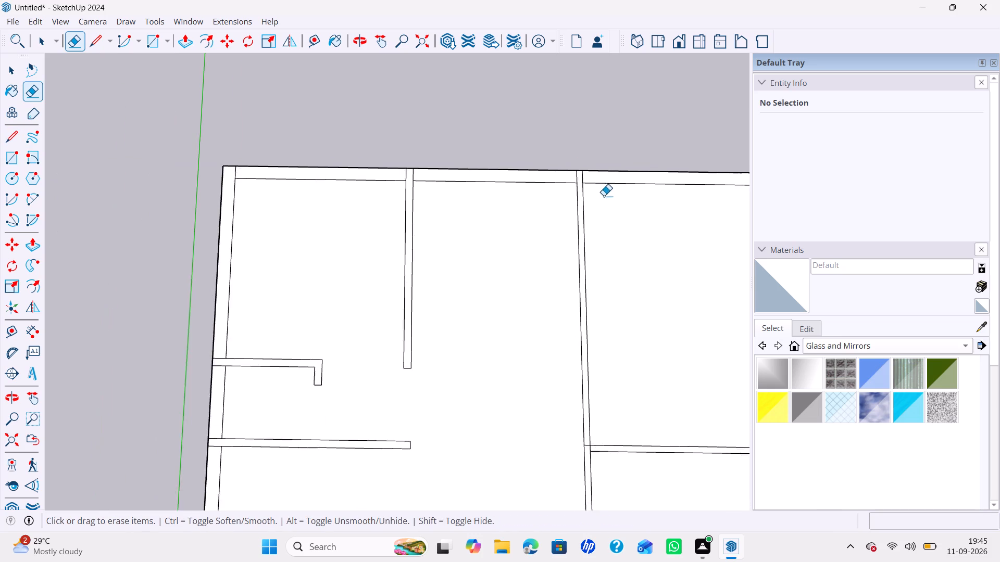
scroll(608, 196, down, 6)
key(space)
scroll(731, 183, down, 2)
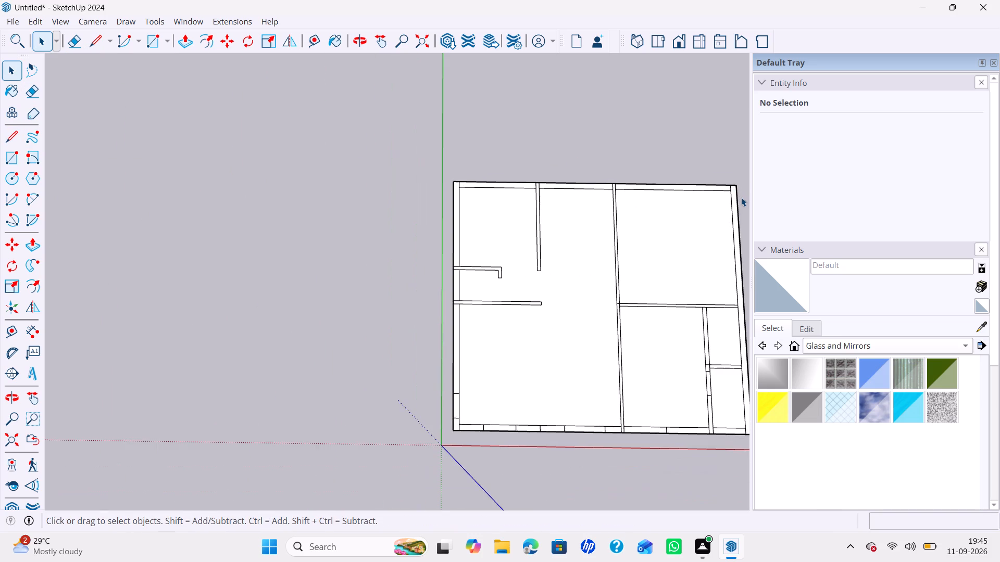
Mark a 4' opening in the back wall by copying the long inner wall's junction edge 4' toward the far side wall, and 4' further.
scroll(741, 197, up, 6)
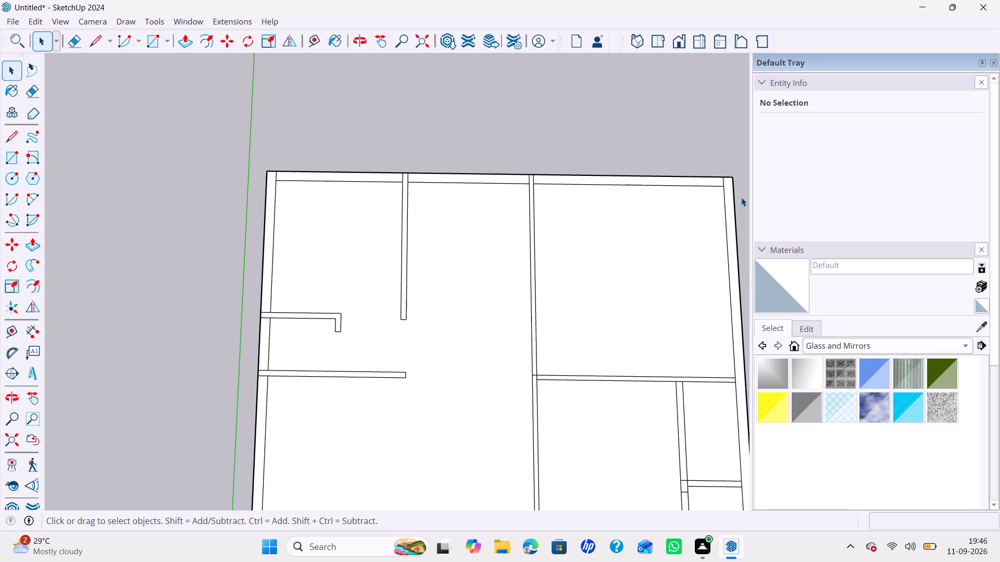
scroll(741, 197, down, 7)
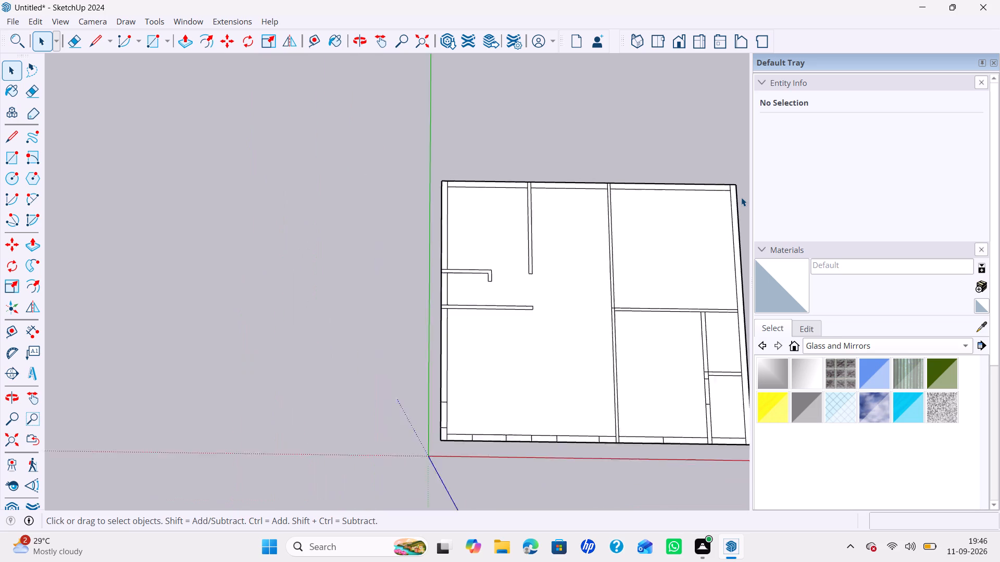
scroll(741, 197, down, 2)
shift+middle_drag(741, 197, 679, 216)
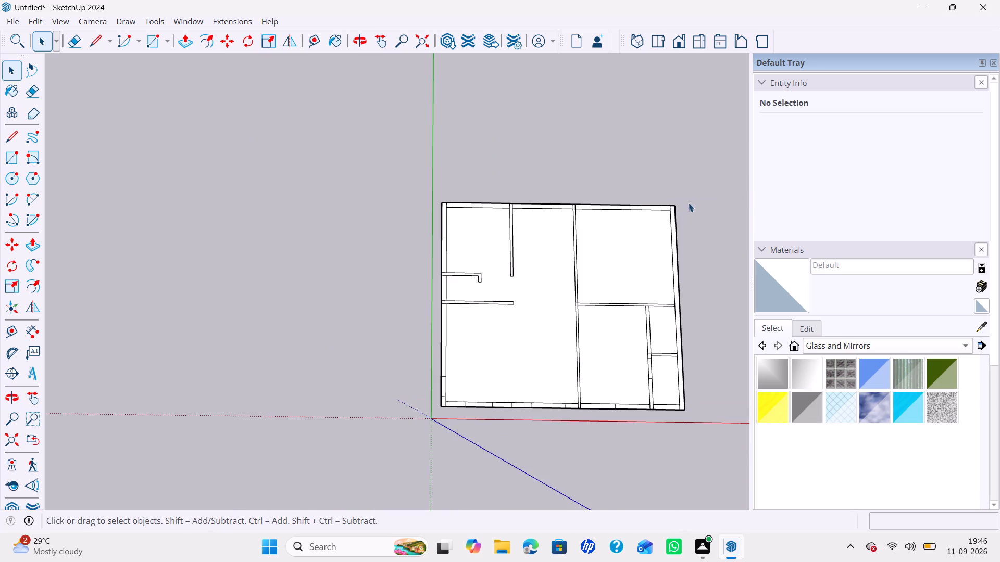
shift+middle_drag(699, 197, 657, 177)
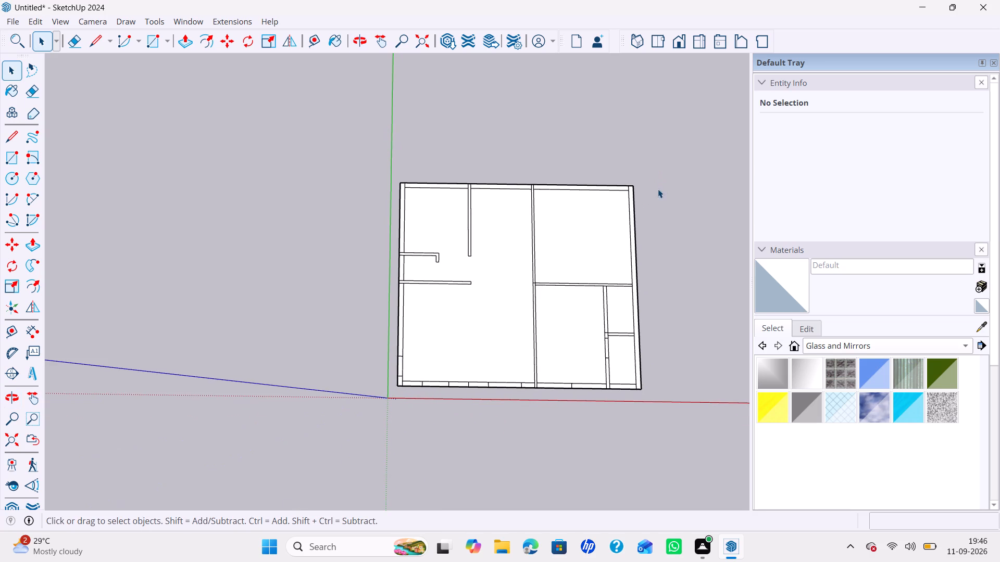
scroll(558, 185, up, 2)
middle_drag(585, 193, 589, 213)
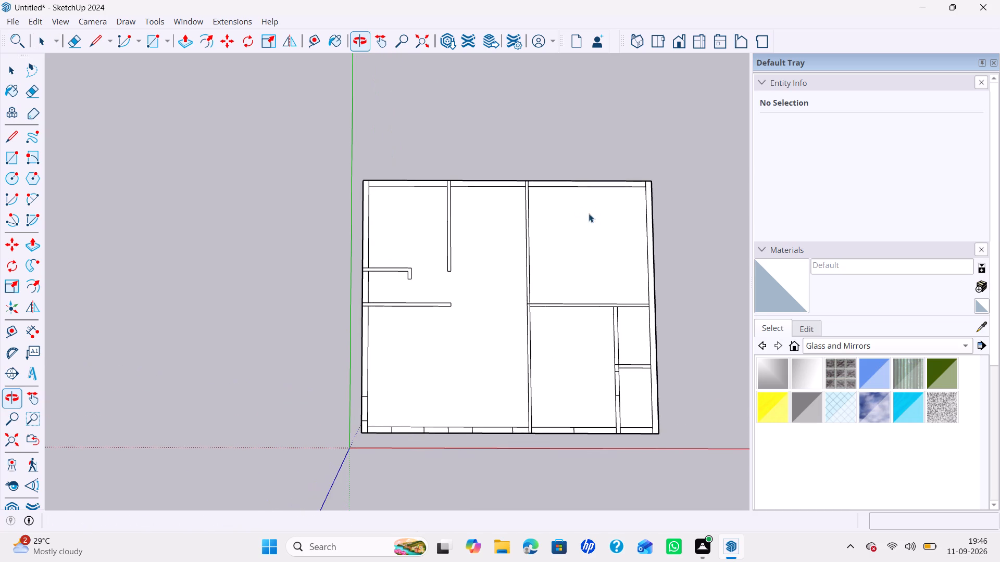
scroll(545, 213, up, 2)
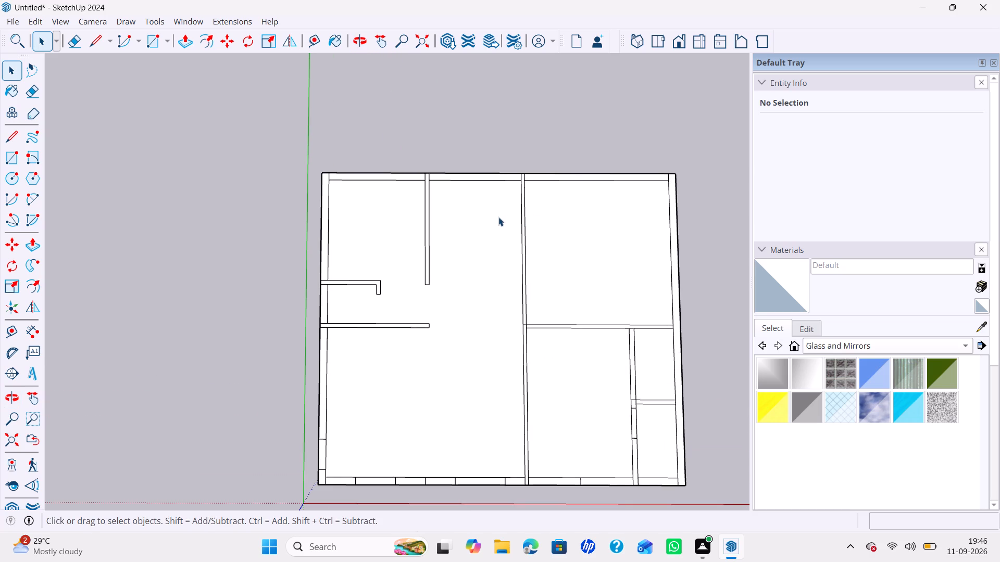
scroll(526, 182, up, 3)
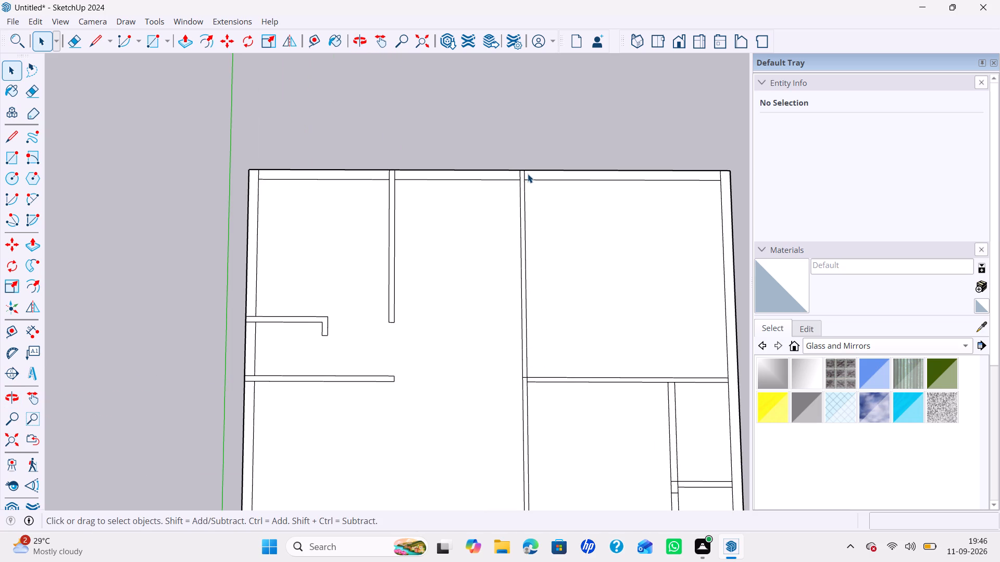
click(525, 177)
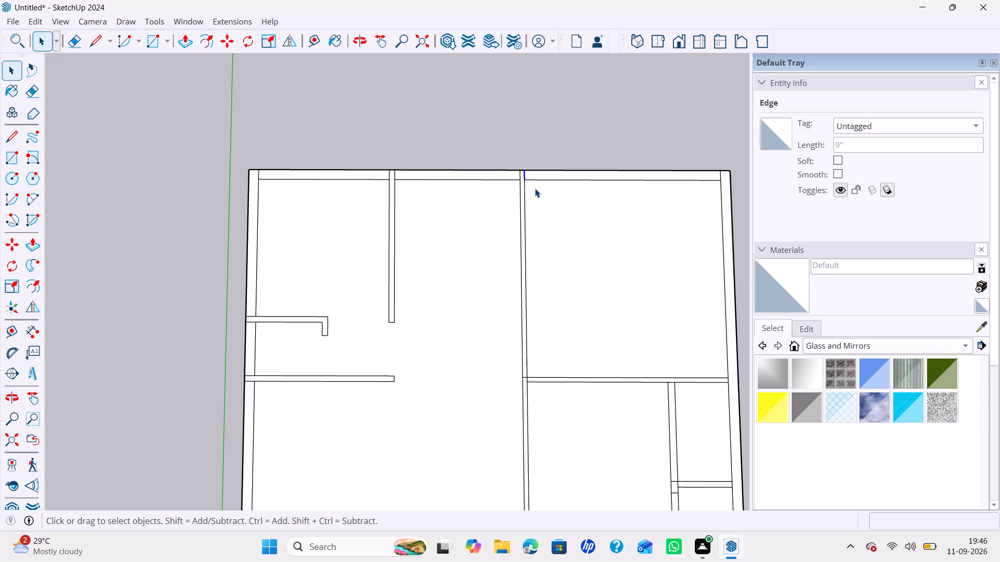
key(m)
click(523, 182)
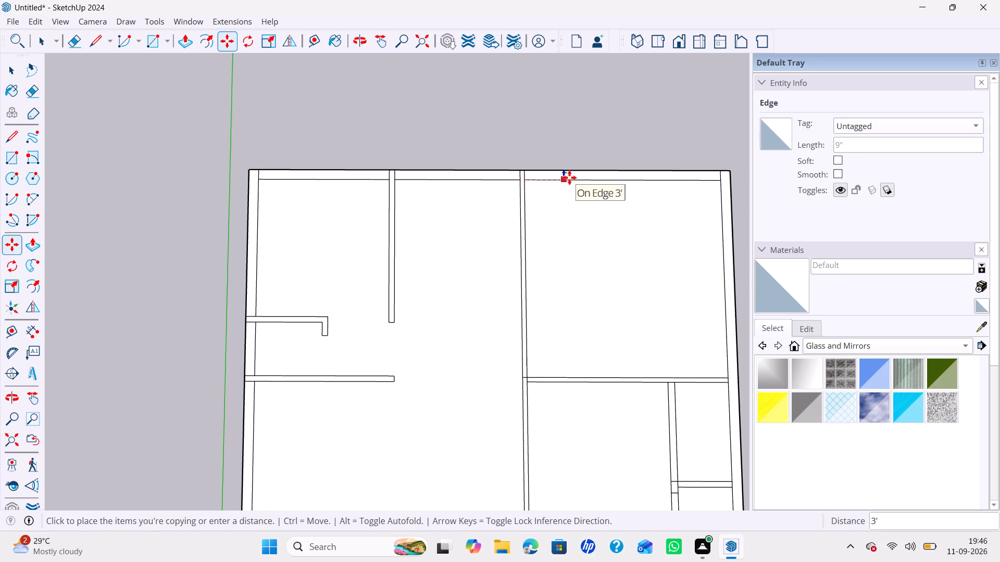
text(4')
key(Return)
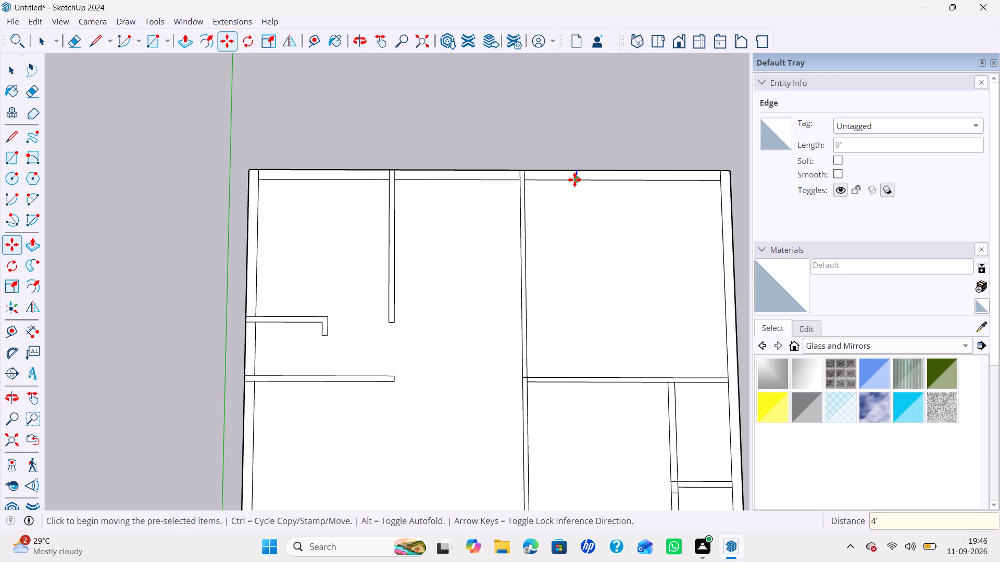
click(574, 180)
text(4')
key(Return)
key(space)
Check the lengths of the cross wall's front face on both sides of the small rooms' partition.
scroll(607, 208, down, 3)
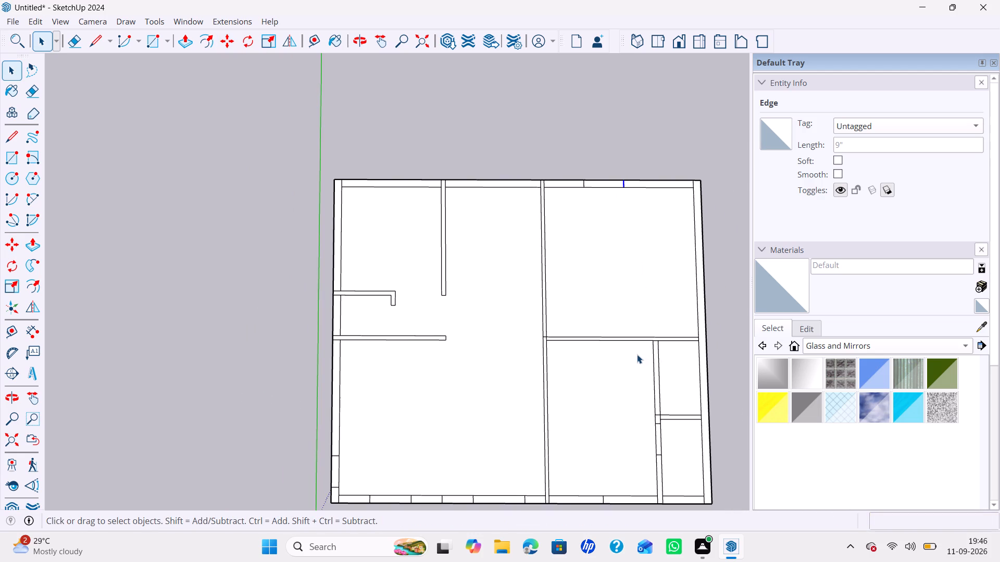
scroll(613, 350, up, 2)
scroll(613, 350, down, 3)
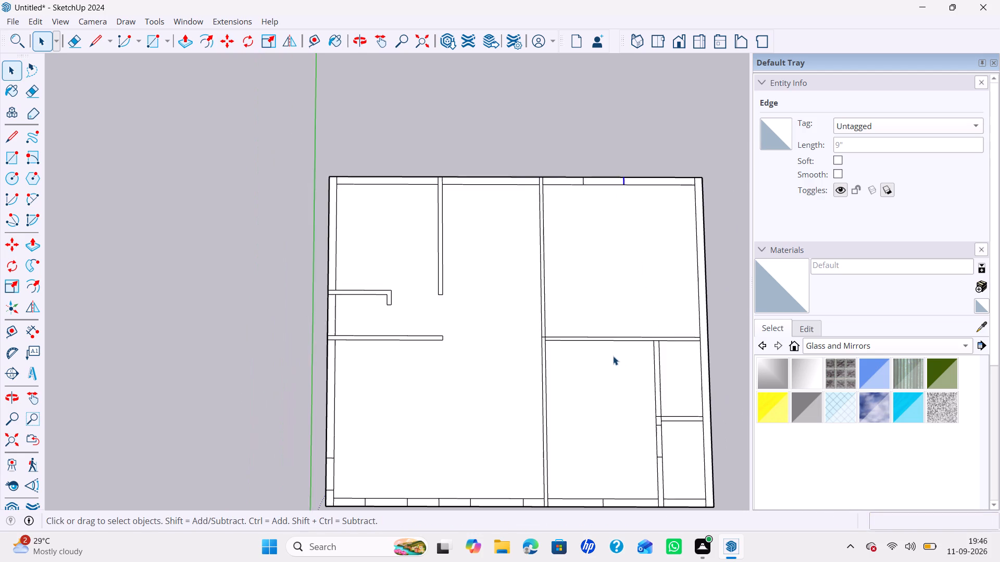
shift+middle_drag(613, 360, 551, 262)
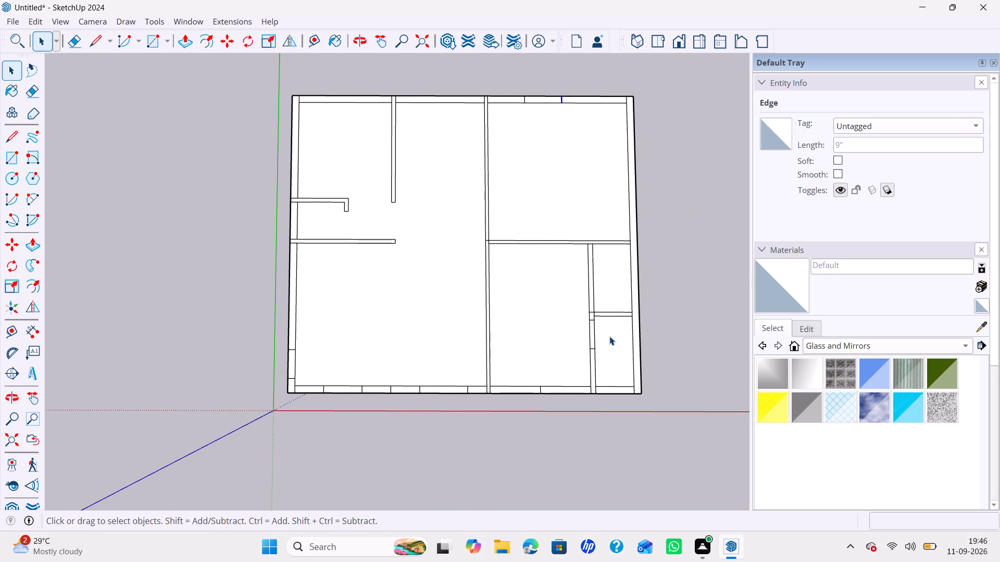
scroll(594, 248, up, 3)
click(601, 246)
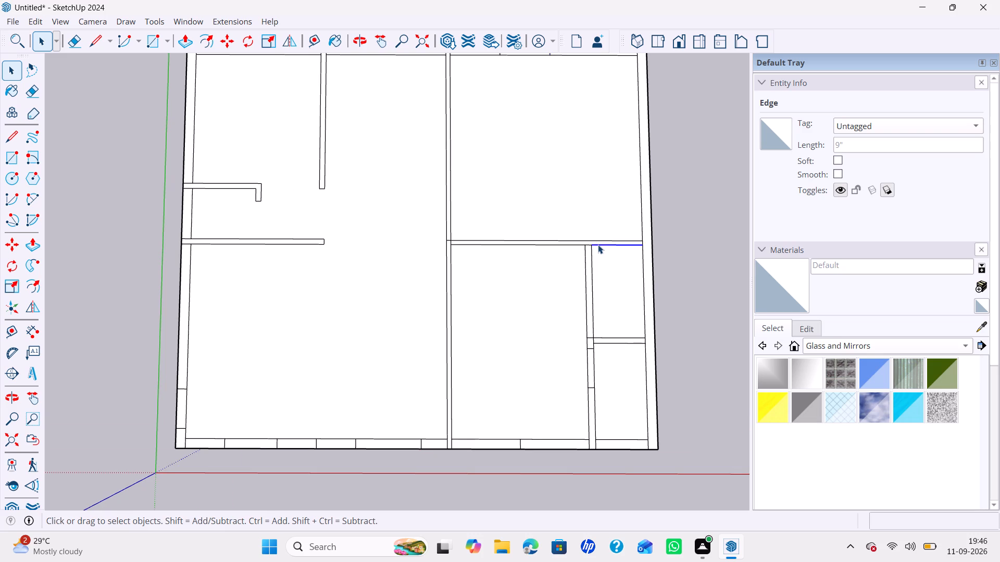
shift+click(556, 245)
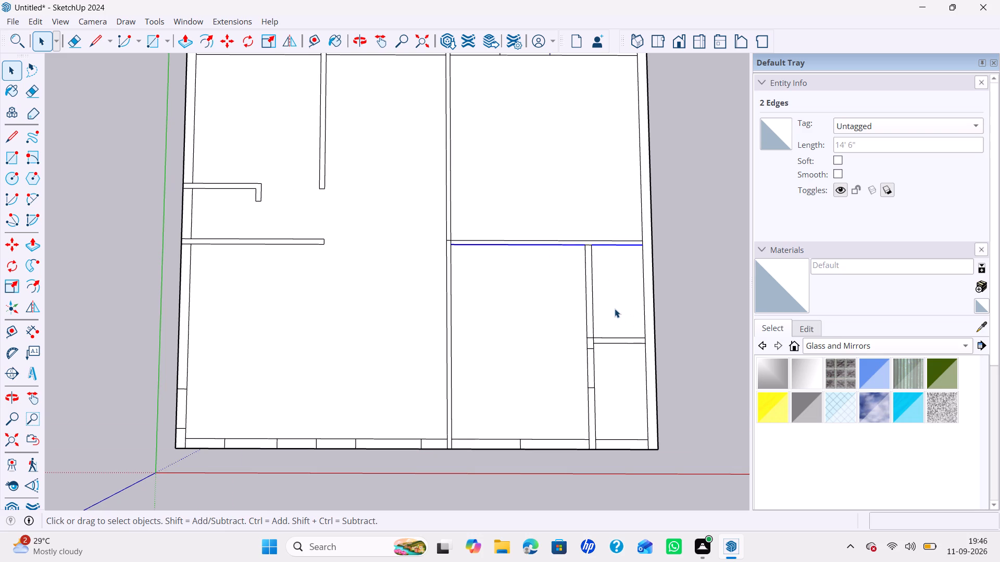
key(Escape)
key(Escape)
key(Escape)
key(Escape)
key(Escape)
Cut a 3' door opening in the long inner wall, starting 5" past the cross wall toward the back, and erase the faces between.
scroll(447, 240, up, 2)
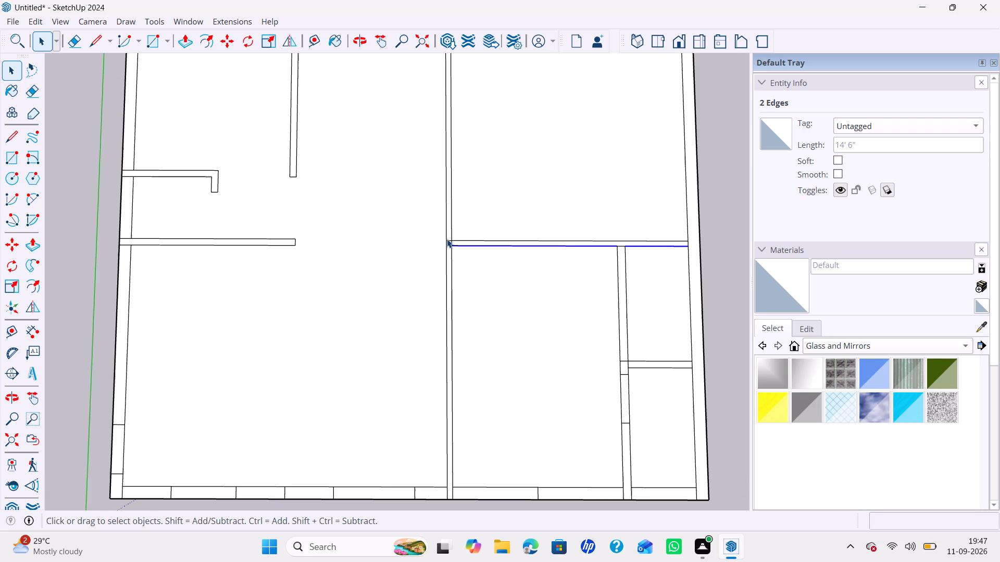
click(448, 240)
key(m)
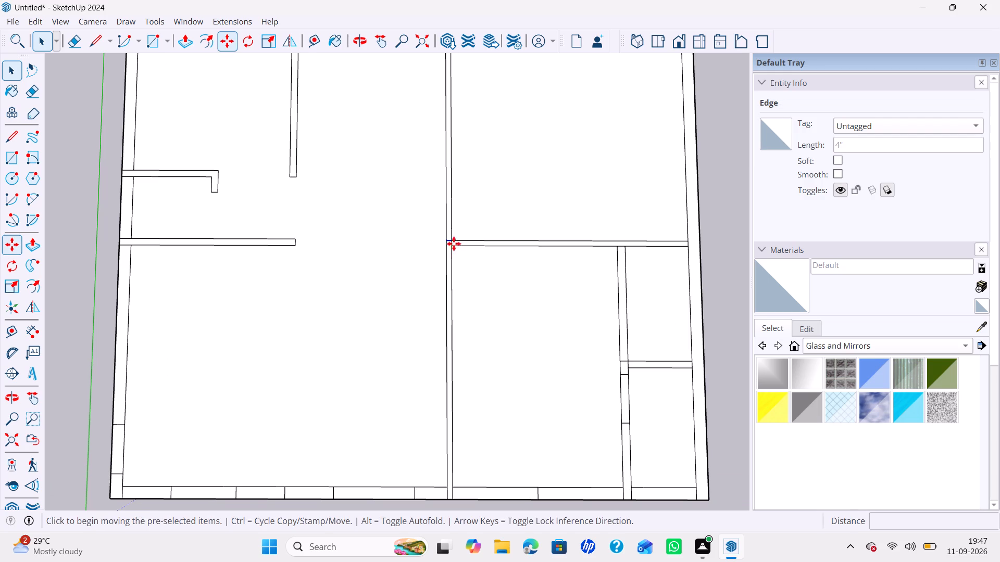
click(455, 238)
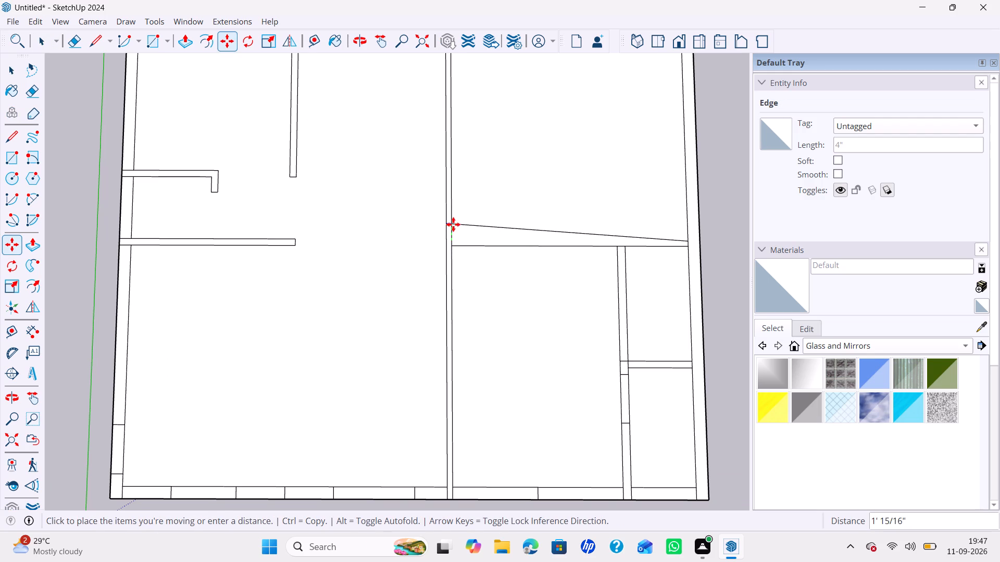
key(Escape)
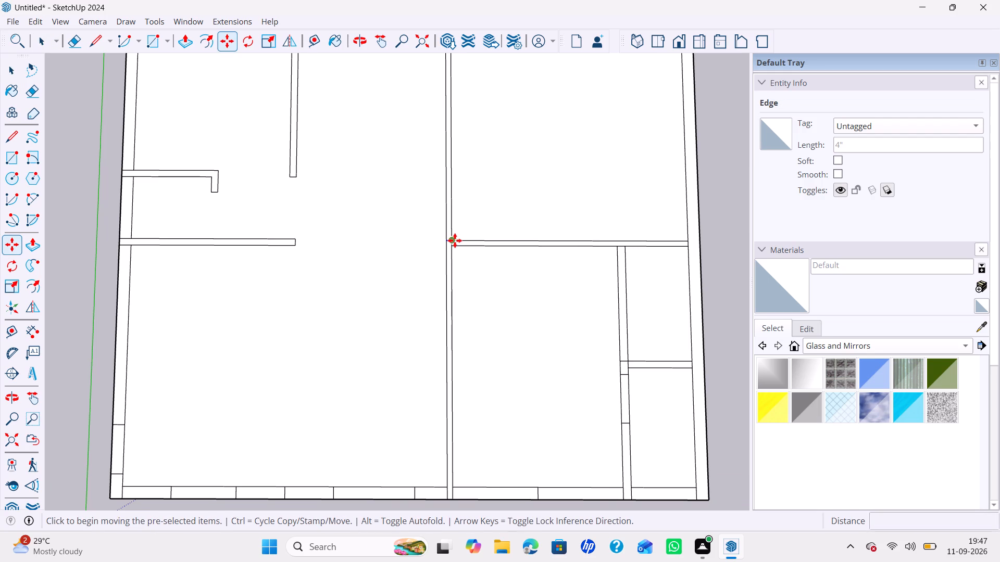
ctrl+click(455, 240)
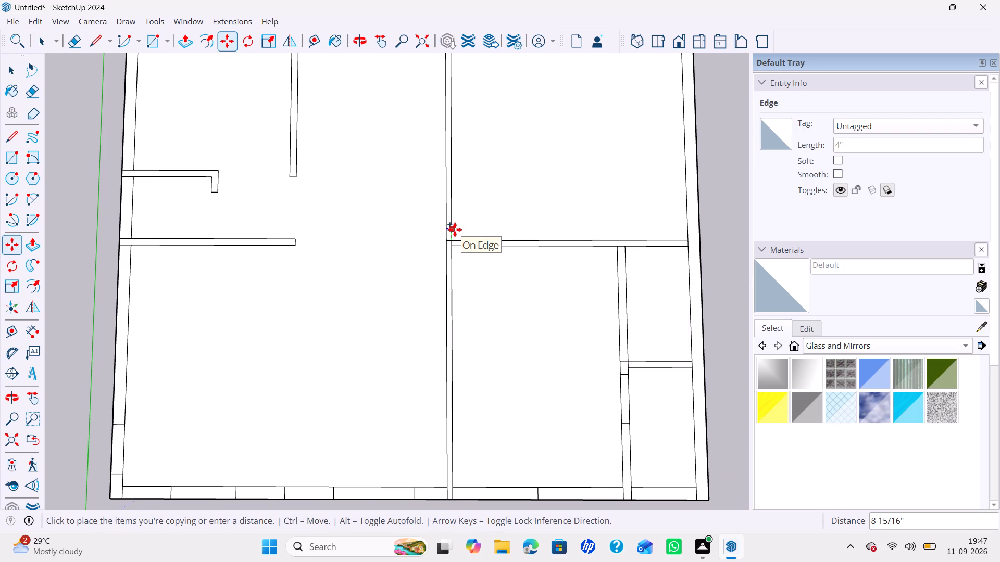
text(5")
key(Return)
click(452, 231)
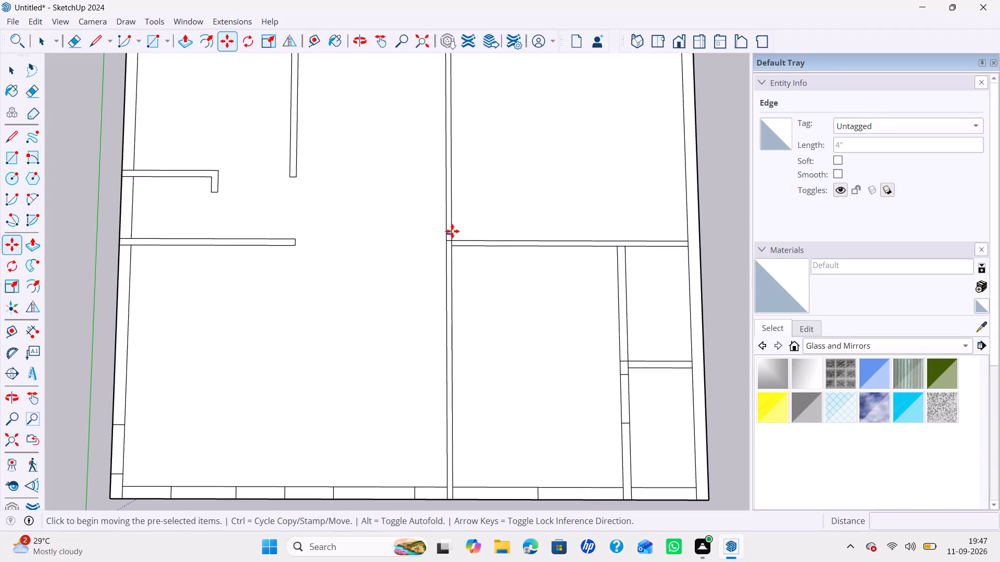
text(3')
key(Return)
key(space)
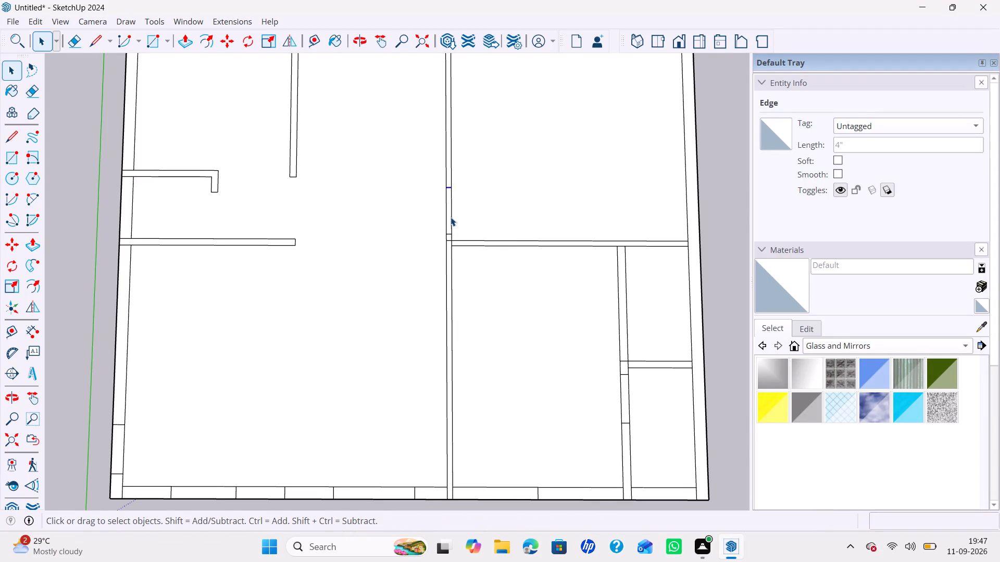
key(e)
drag(454, 215, 443, 218)
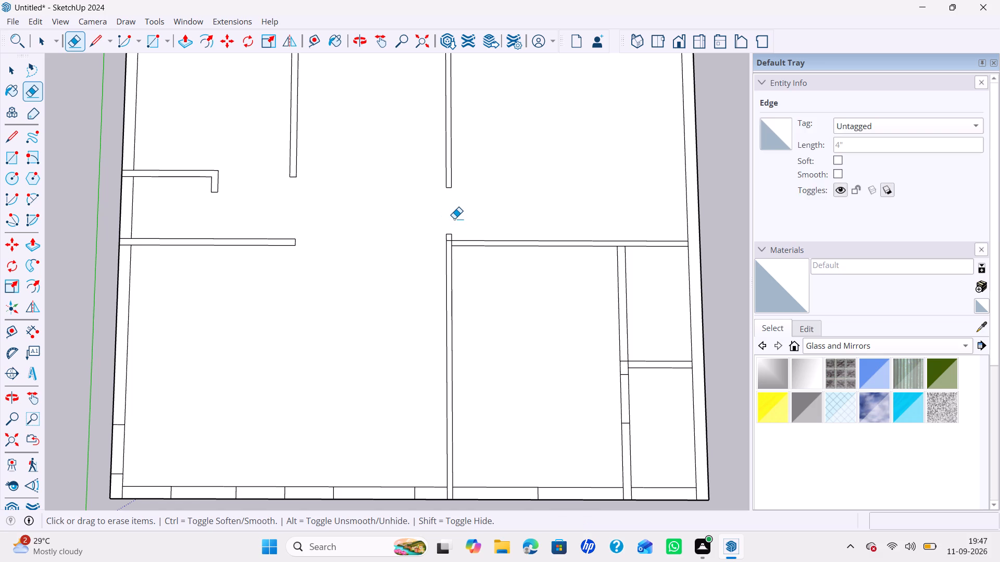
Erase the leftover edge across the long inner wall at its junction with the cross wall.
scroll(446, 245, up, 8)
drag(456, 237, 458, 245)
scroll(472, 229, down, 7)
scroll(489, 238, up, 5)
scroll(473, 235, down, 5)
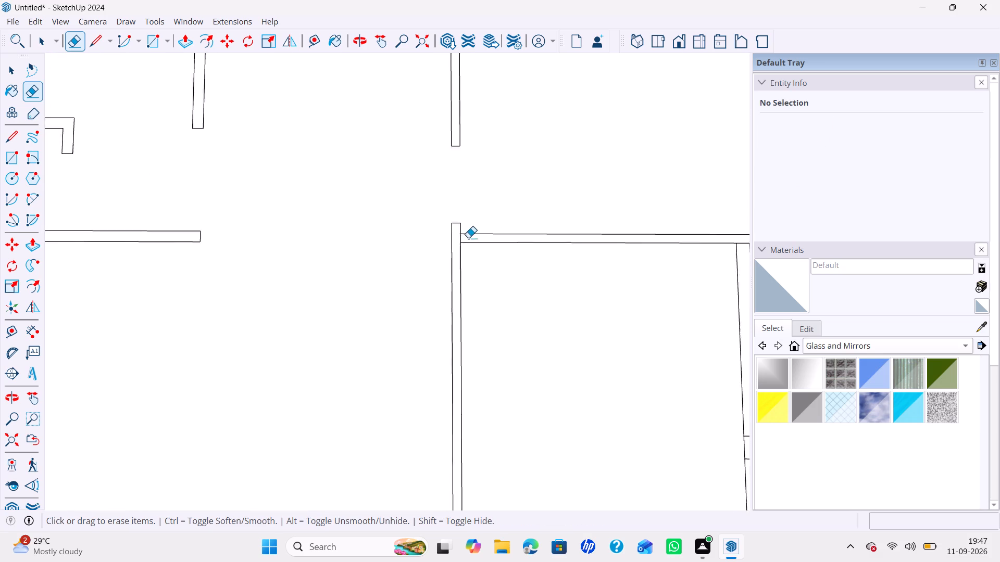
scroll(468, 238, down, 7)
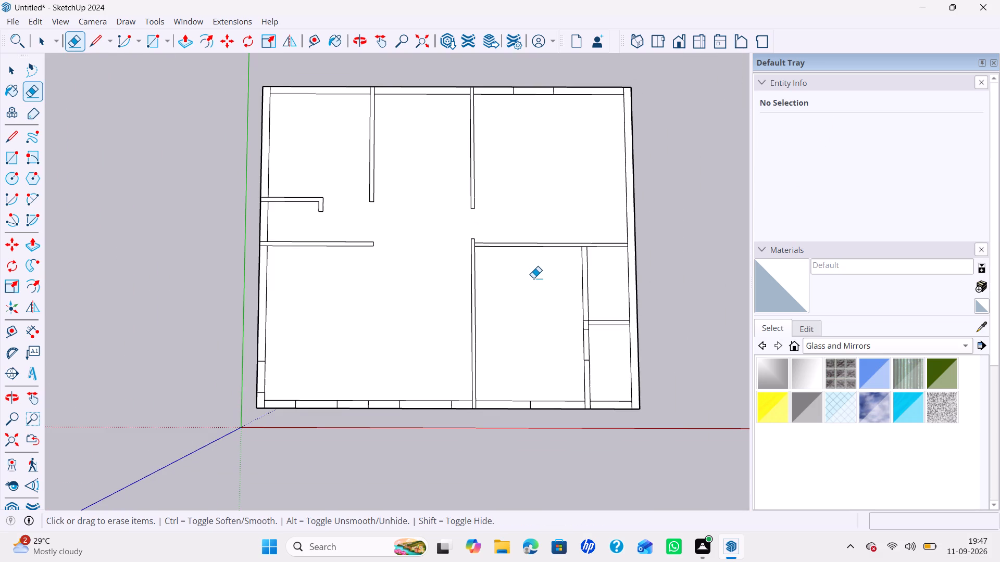
key(space)
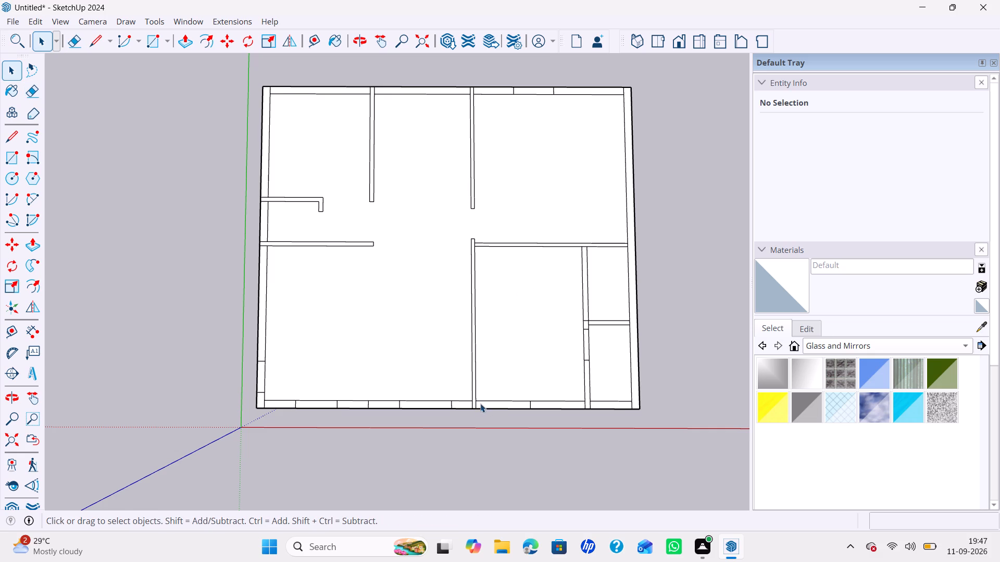
Draw a 4" line across the long inner wall at the front wall's inner face.
scroll(480, 403, up, 2)
key(l)
click(474, 398)
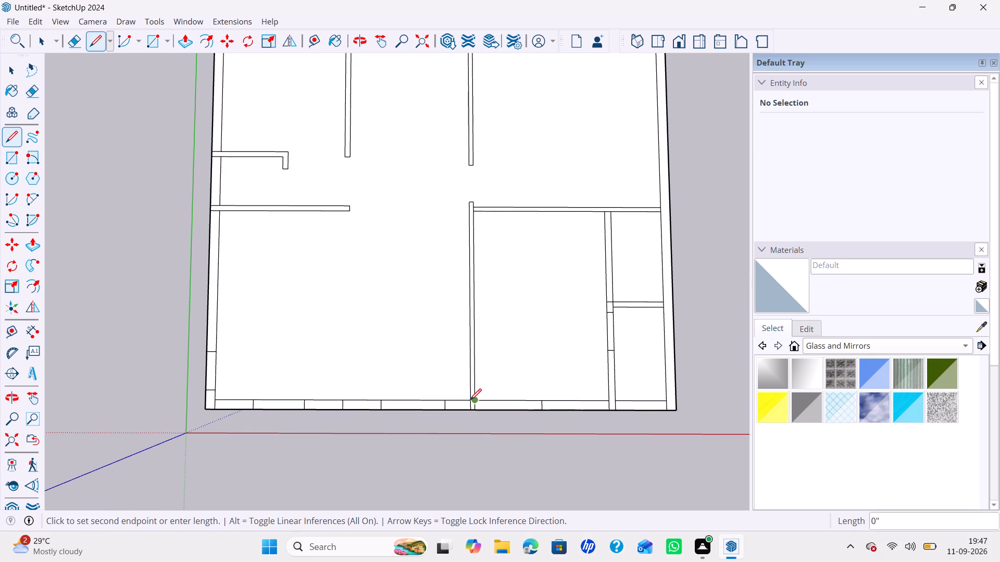
scroll(469, 401, up, 3)
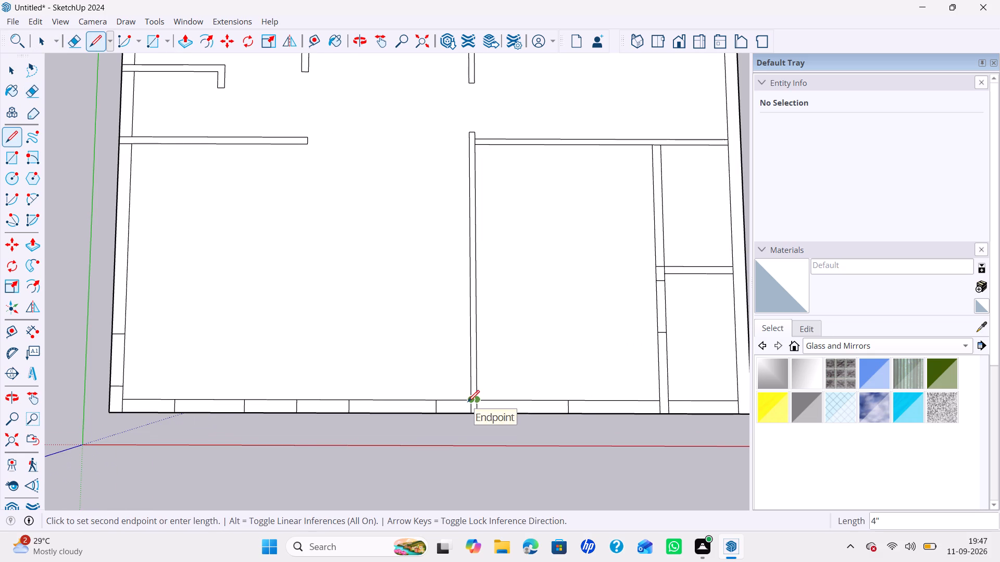
click(468, 401)
key(space)
Cut a 3' door opening in the long inner wall, starting 5" from the front wall's inner face, and erase the faces between.
scroll(476, 401, up, 3)
click(472, 400)
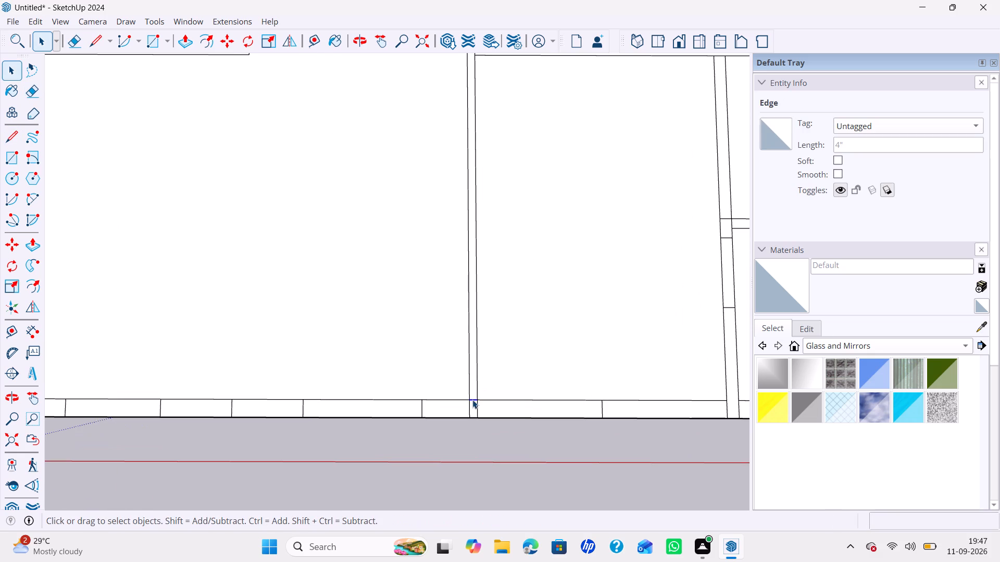
key(m)
click(478, 399)
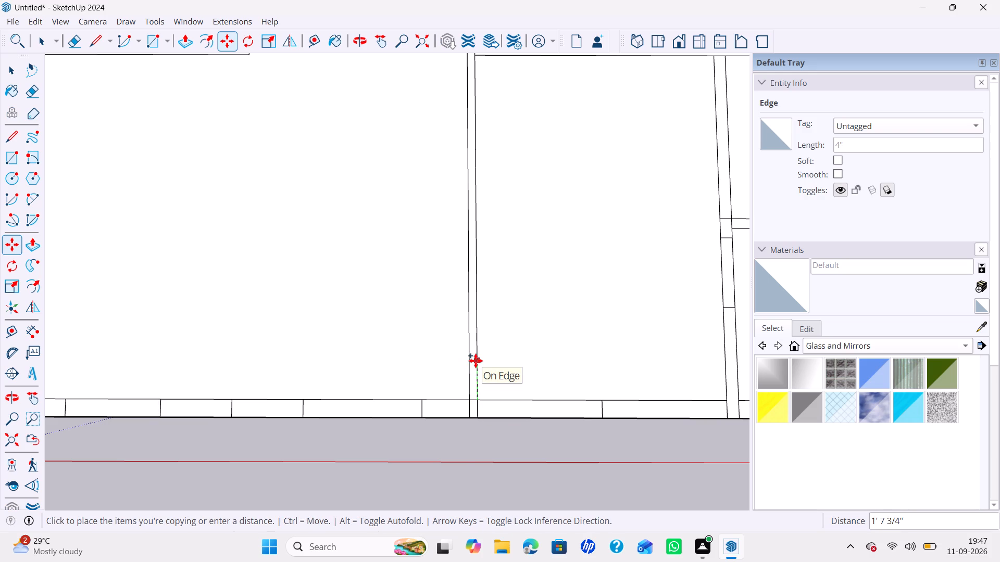
text(5")
key(Return)
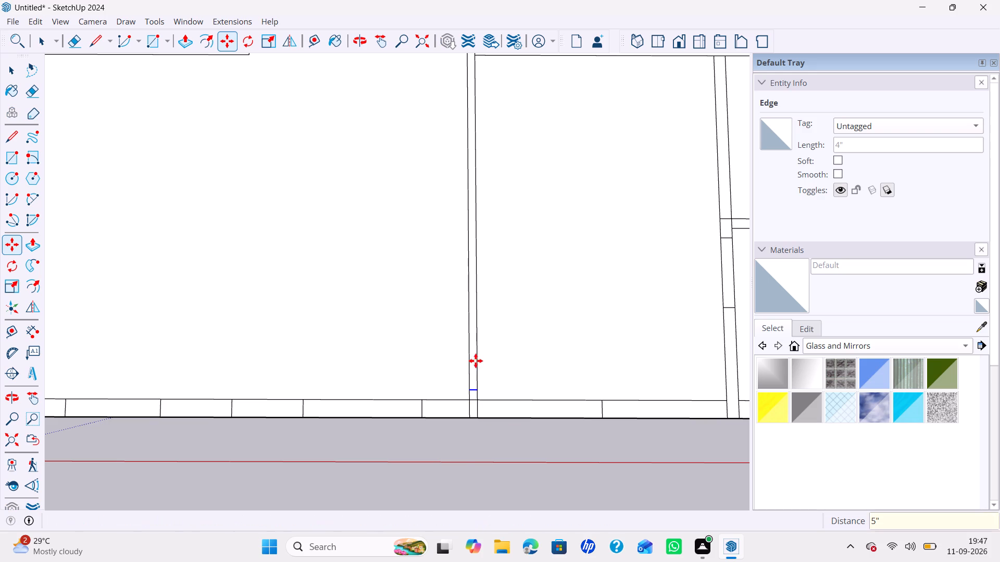
click(479, 388)
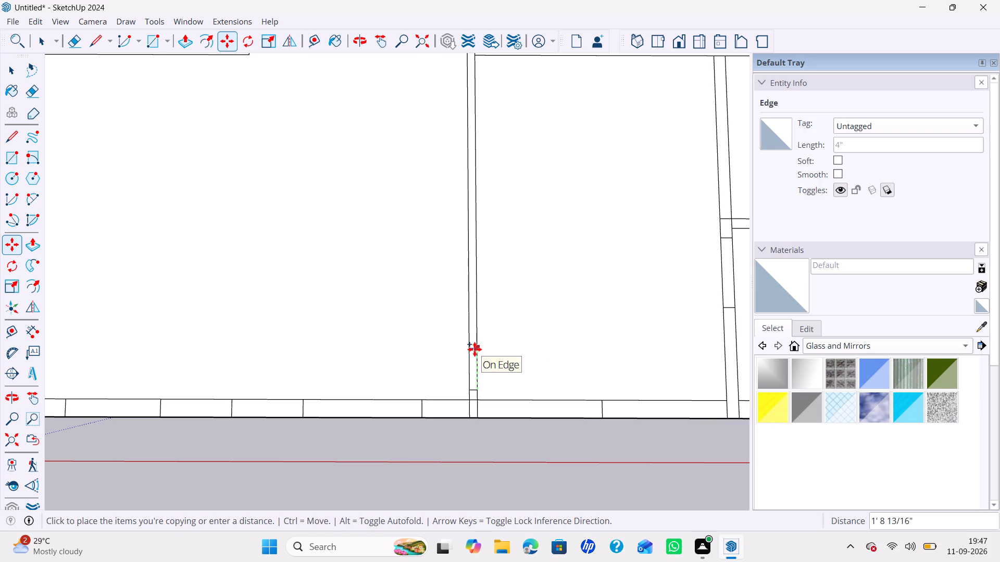
text(3')
key(Return)
key(space)
key(e)
drag(478, 349, 456, 352)
scroll(487, 352, down, 4)
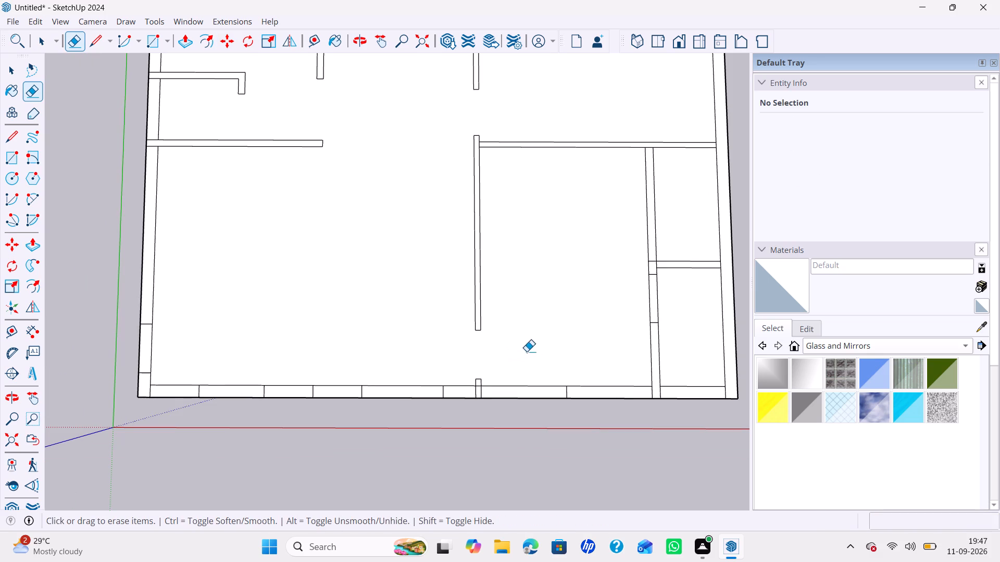
Erase the faces between the opening marks in the inner wall beside the right outer wall, plus its leftover edge at the small partition.
drag(599, 325, 680, 298)
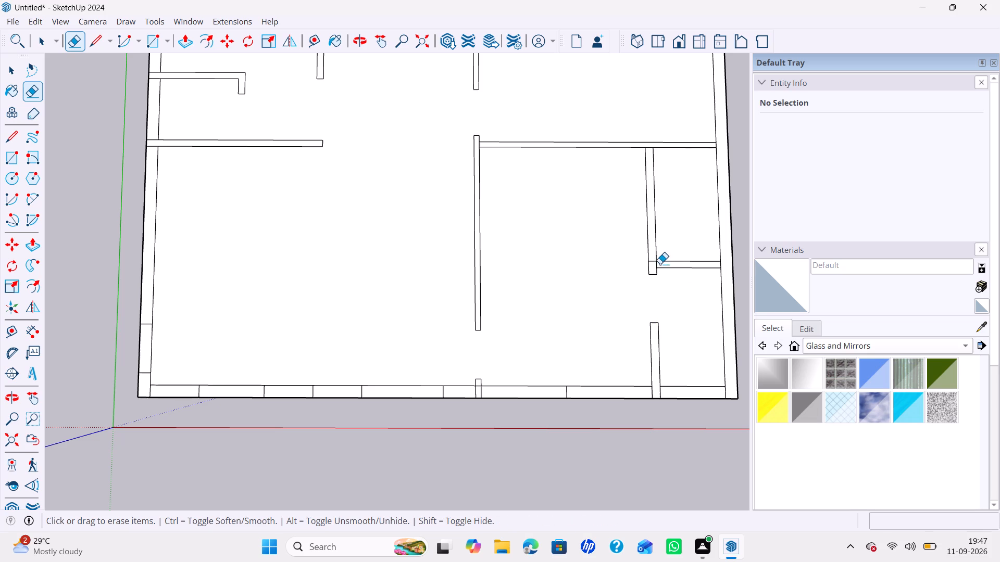
click(653, 261)
Draw a 4" line across the cross wall at the side inner wall's face, then copy it 5" and a further 3' toward the right outer wall.
key(space)
key(l)
click(651, 150)
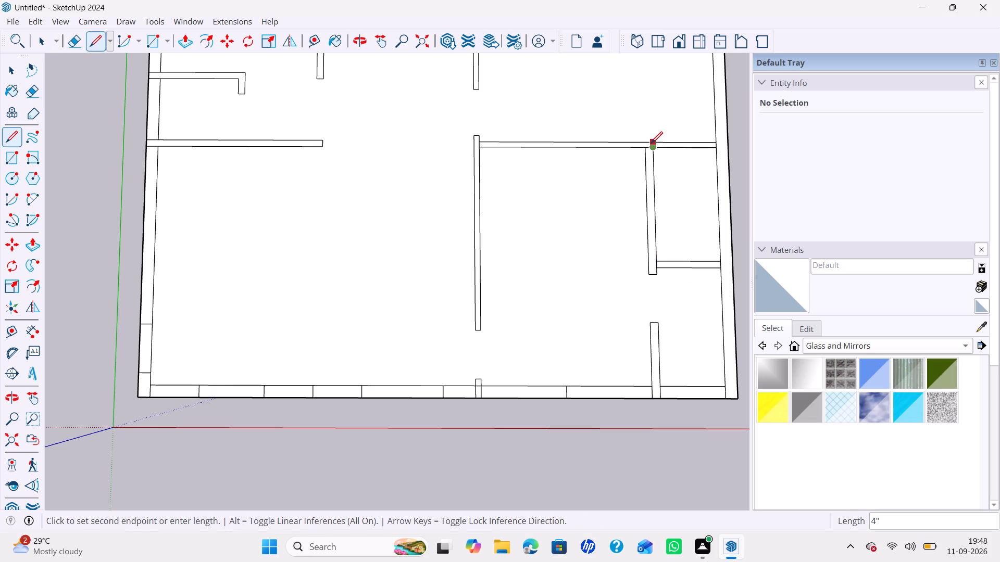
click(651, 143)
key(space)
scroll(651, 145, up, 1)
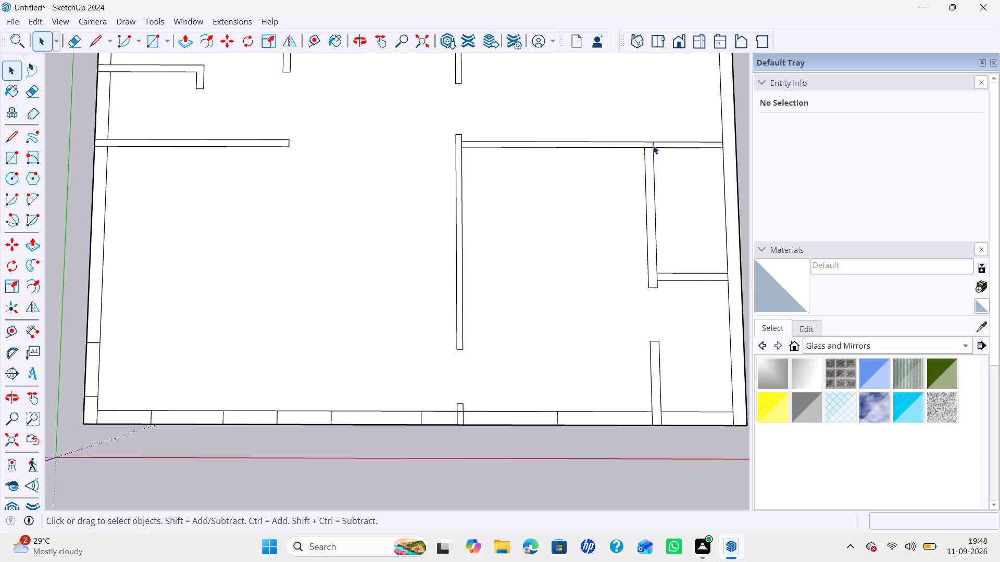
click(654, 145)
key(m)
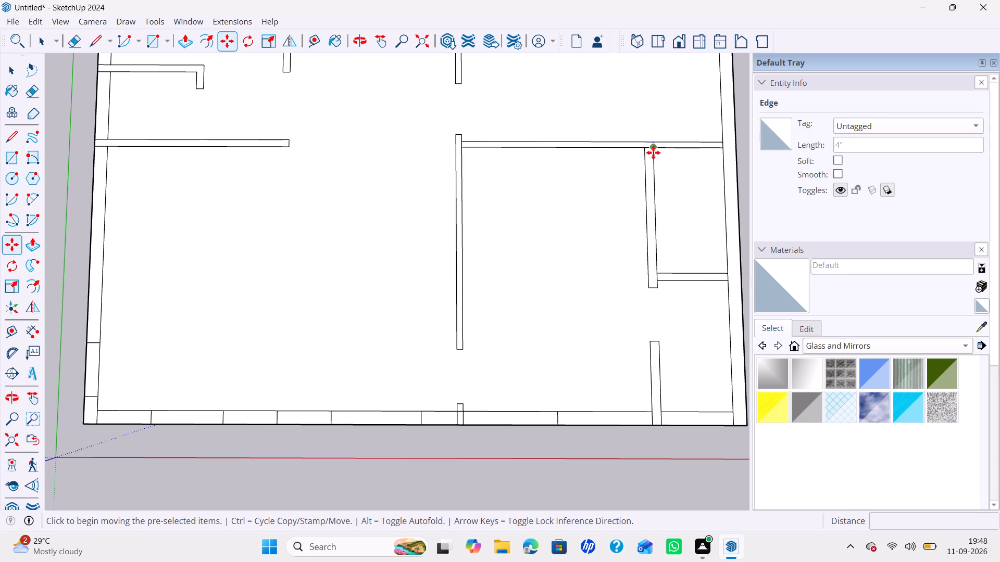
click(653, 152)
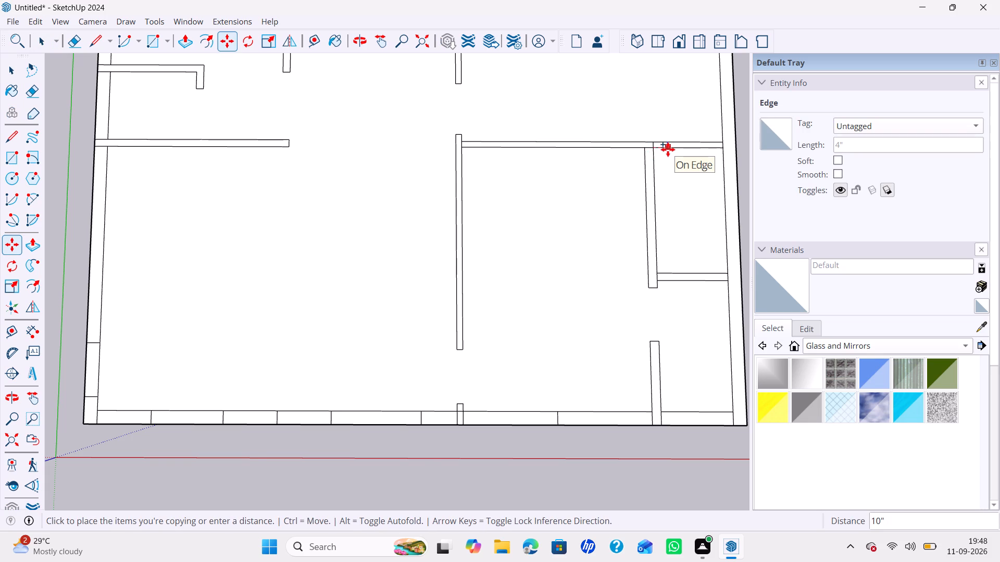
text(5")
key(Return)
click(666, 148)
text(3')
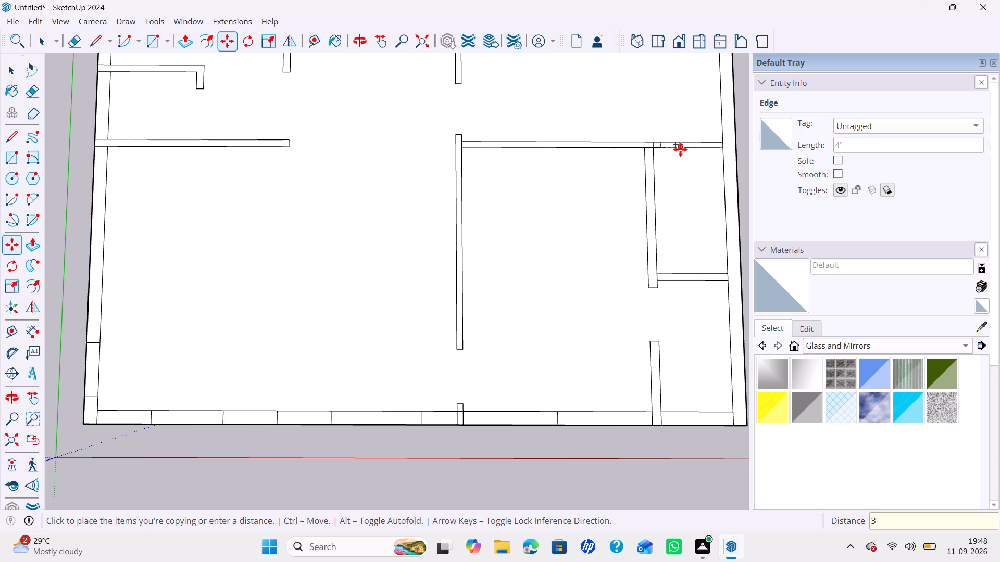
key(Return)
Erase the cross wall's faces between the 3' opening marks and the leftover edge at the side inner wall junction.
key(space)
key(e)
drag(680, 151, 678, 142)
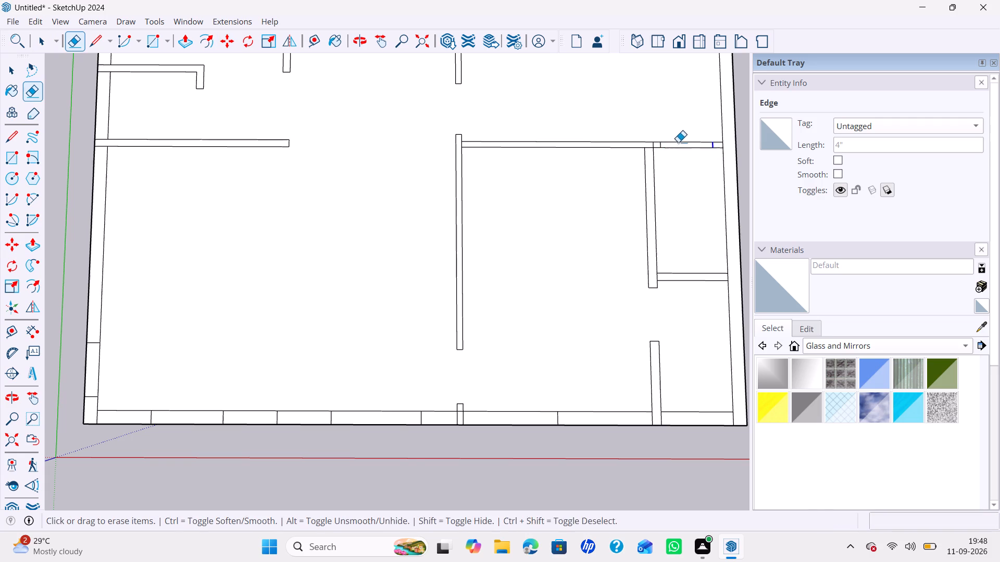
drag(678, 142, 677, 137)
scroll(656, 147, up, 5)
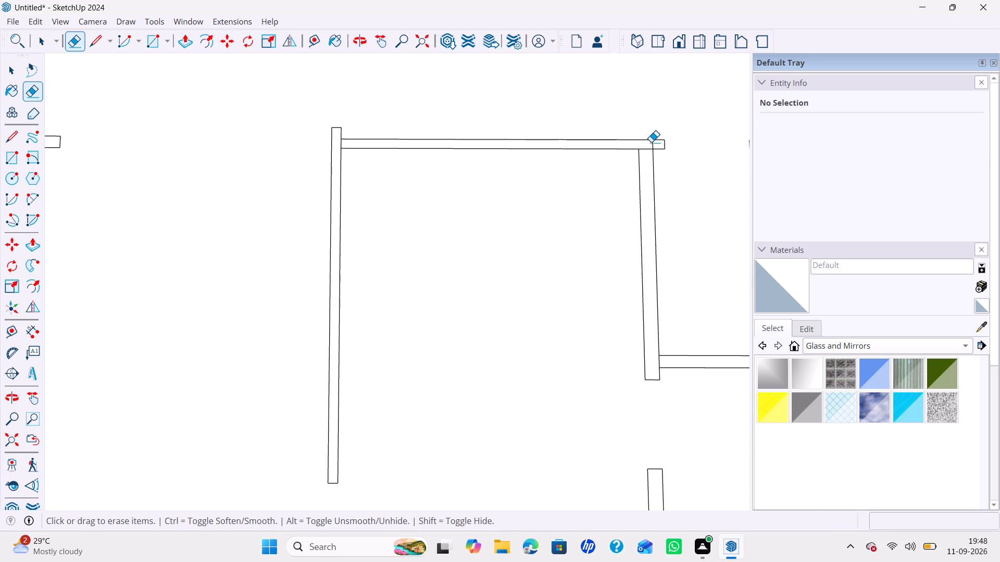
drag(656, 144, 648, 144)
scroll(656, 176, down, 5)
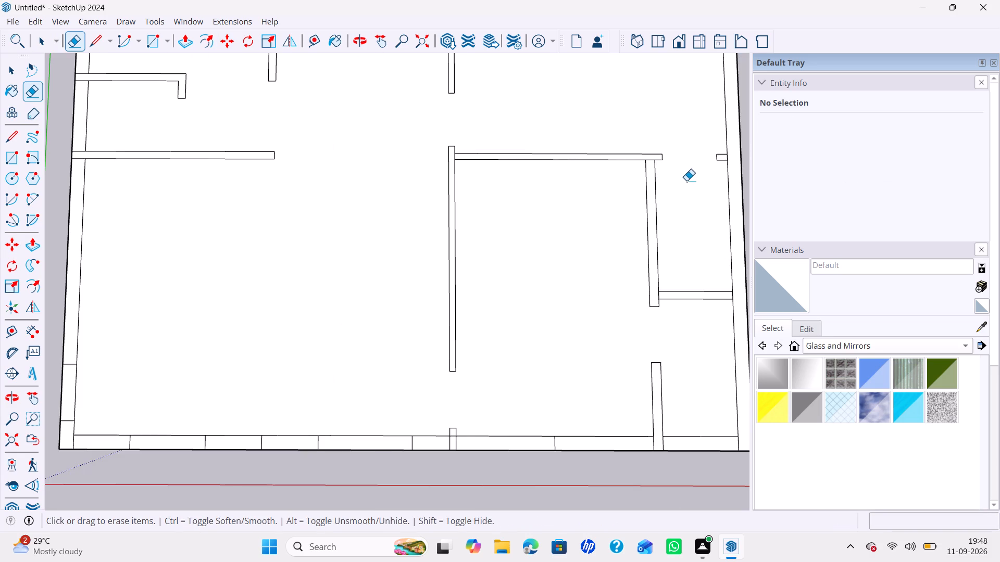
middle_drag(597, 232, 608, 243)
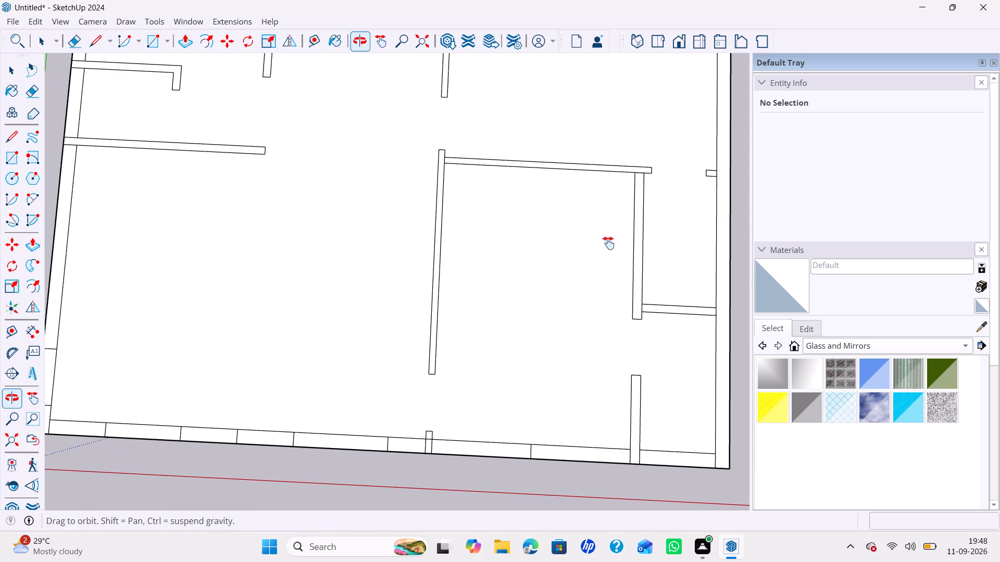
middle_drag(608, 243, 567, 239)
scroll(634, 185, up, 4)
click(663, 163)
Draw a 9" line across the right outer wall at the cross wall's back face and copy it 4' toward the back.
scroll(638, 201, down, 5)
shift+middle_drag(621, 198, 563, 159)
middle_drag(579, 195, 591, 196)
scroll(590, 202, down, 4)
shift+middle_drag(590, 208, 599, 247)
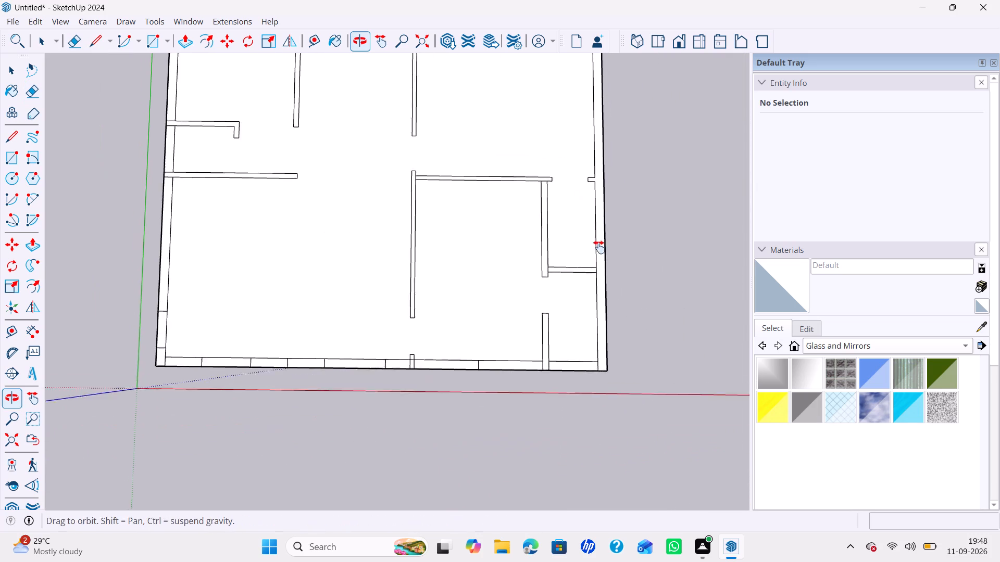
shift+middle_drag(599, 247, 602, 259)
middle_drag(595, 240, 602, 298)
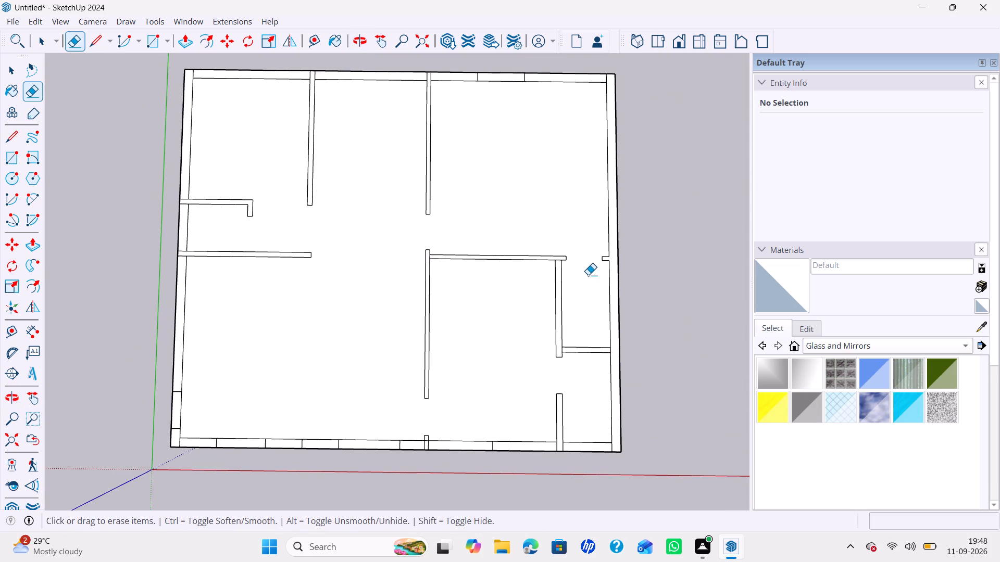
key(l)
scroll(607, 258, up, 2)
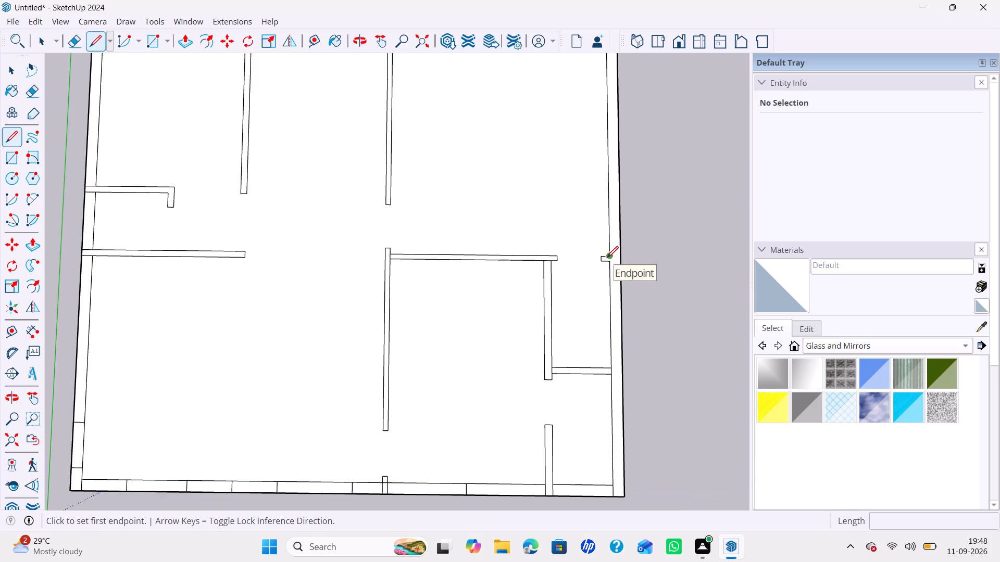
click(608, 258)
click(620, 253)
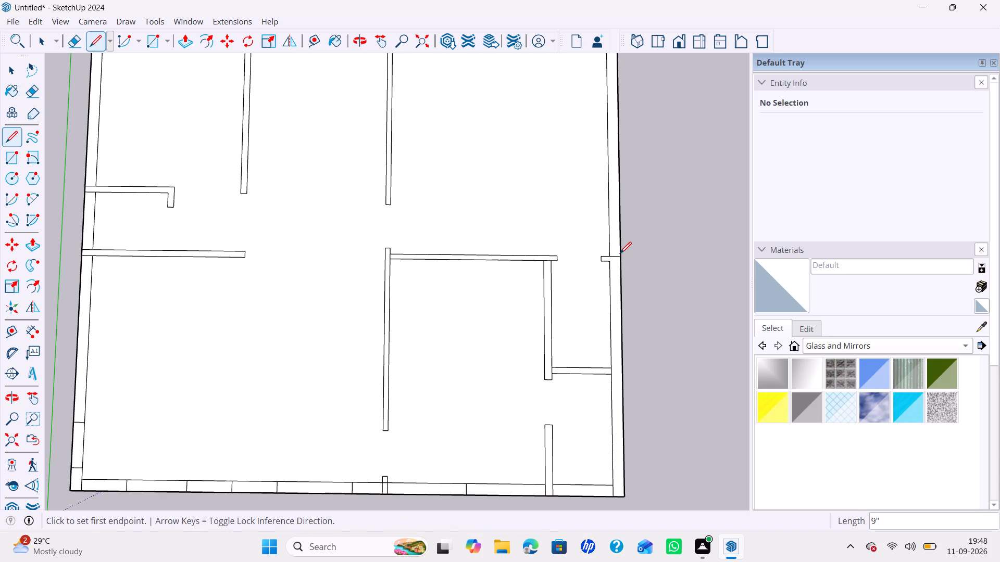
key(space)
click(617, 256)
key(m)
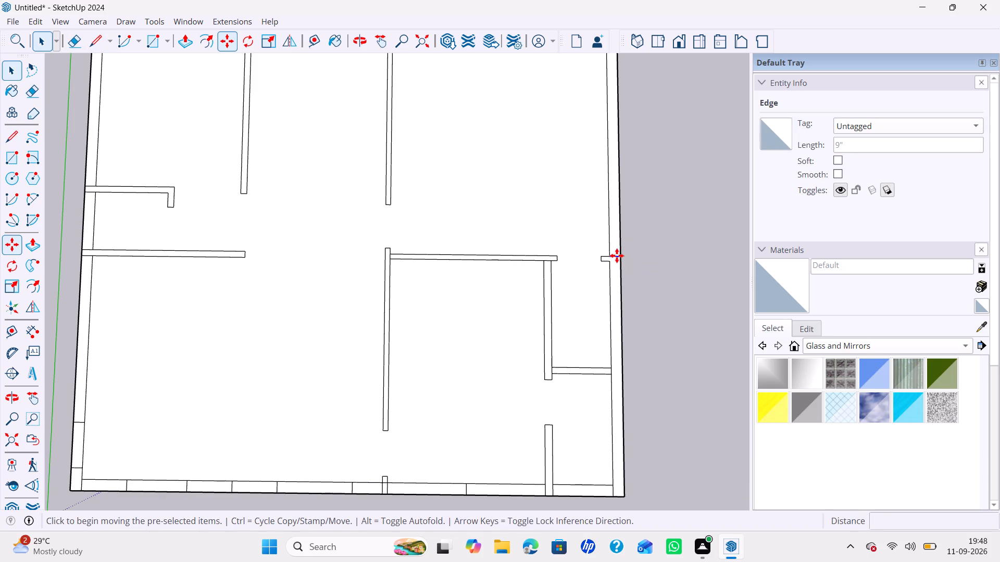
click(621, 257)
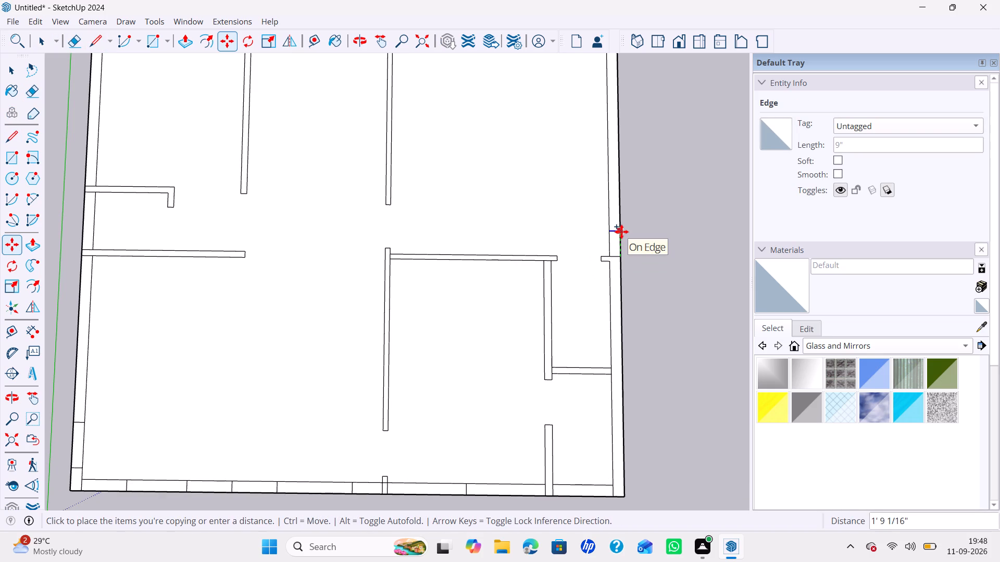
text(4')
key(Return)
key(space)
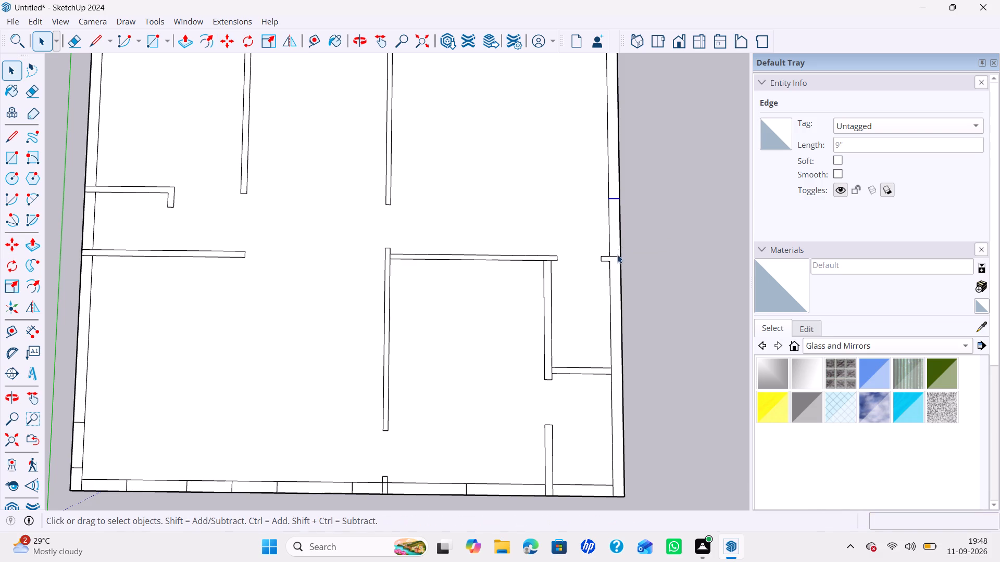
Draw two 9" lines across the right outer wall, continuing the back and front faces of the small partition.
scroll(620, 264, down, 5)
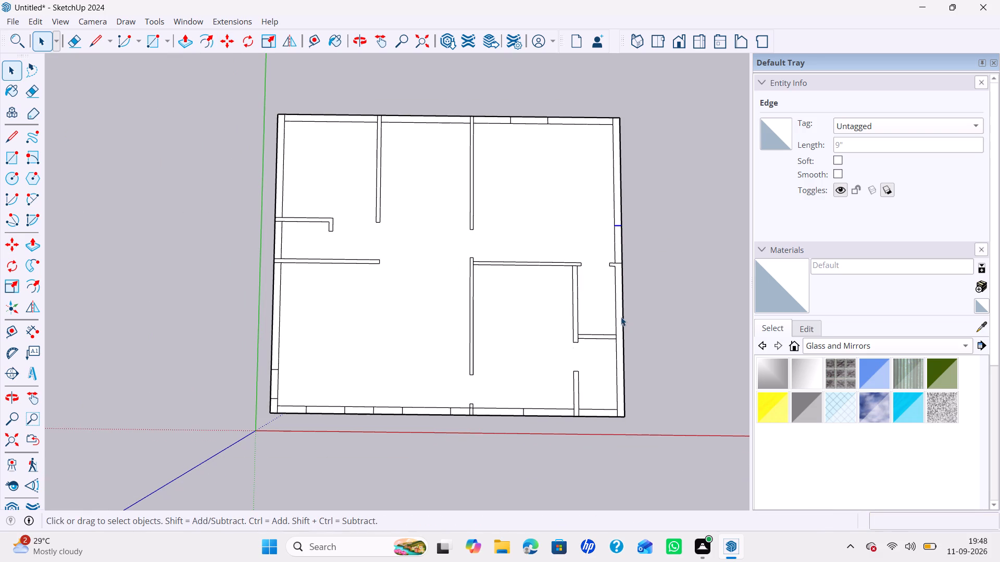
key(l)
click(615, 337)
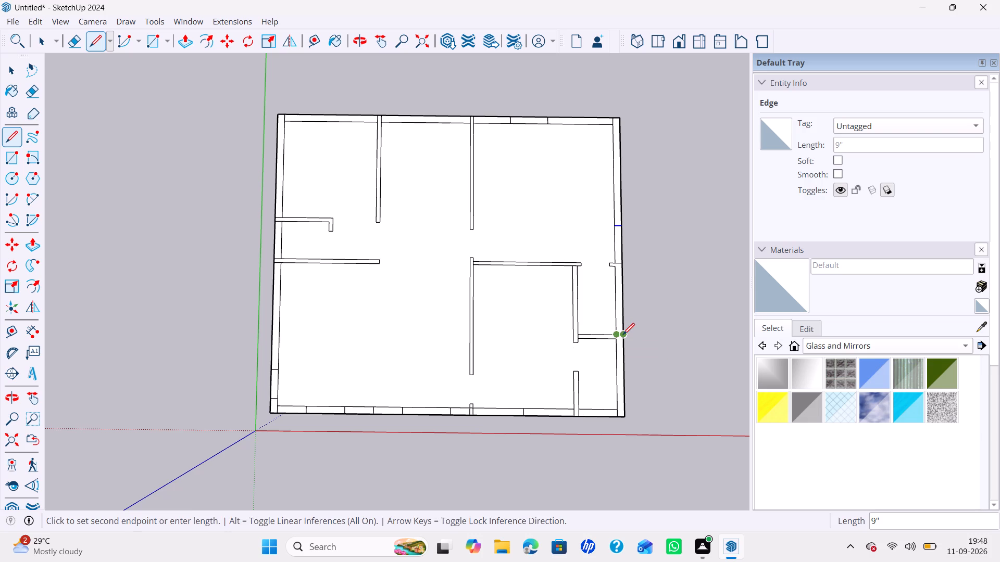
click(623, 334)
click(614, 342)
scroll(623, 341, up, 3)
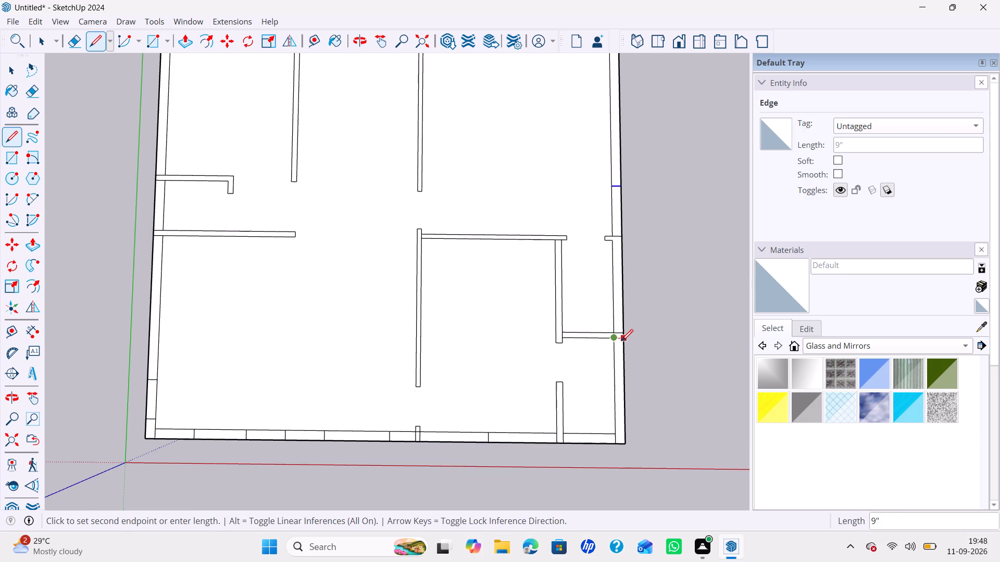
click(621, 342)
Copy the partition's back-face line about 3' 7 1/2" along the right outer wall, halfway to the cross wall.
key(space)
click(619, 334)
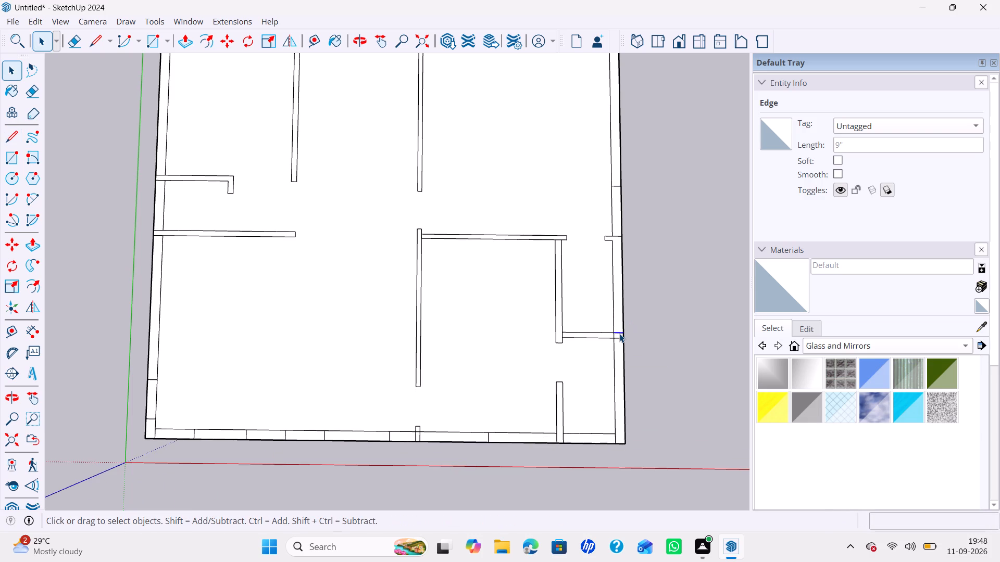
scroll(619, 334, up, 1)
key(m)
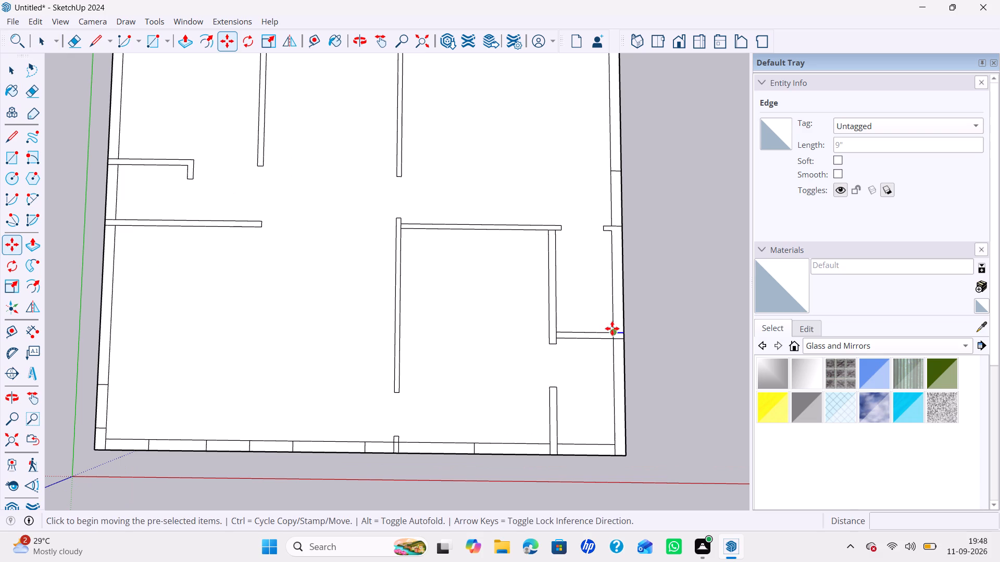
click(613, 330)
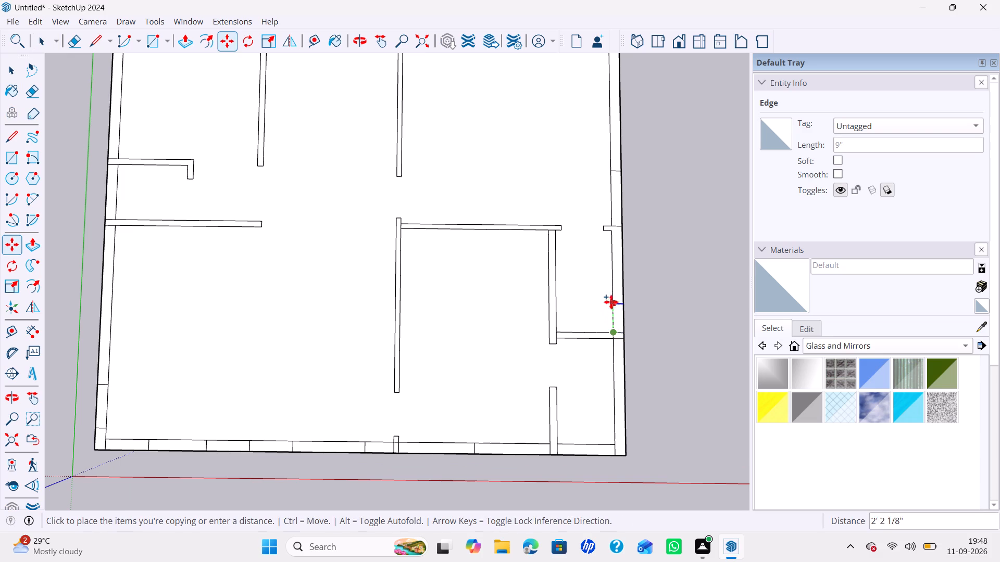
click(614, 282)
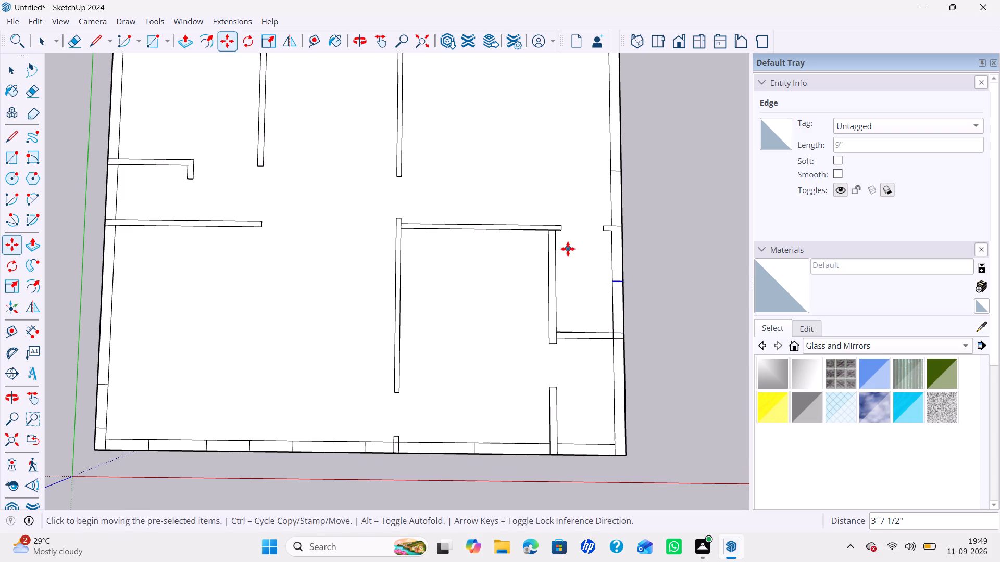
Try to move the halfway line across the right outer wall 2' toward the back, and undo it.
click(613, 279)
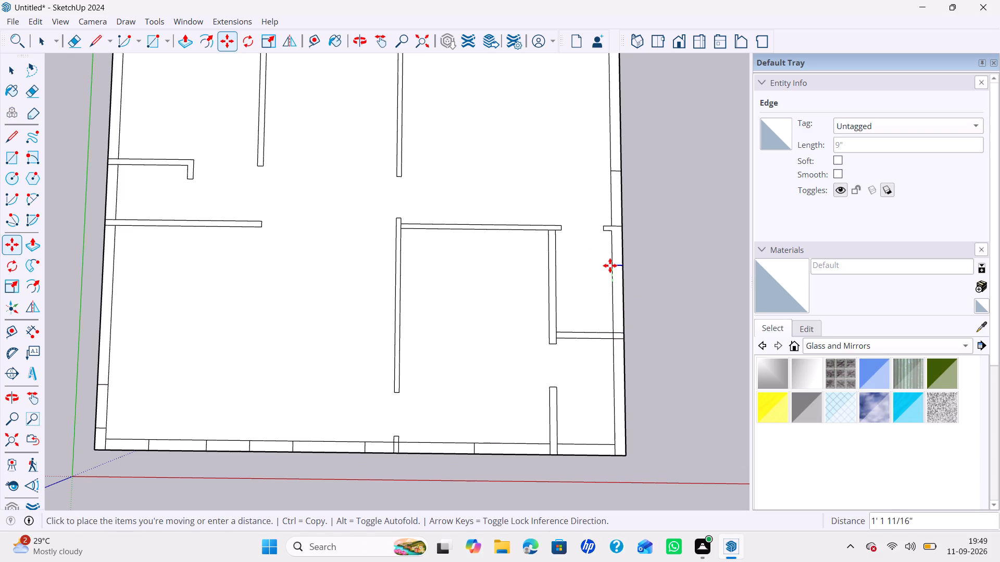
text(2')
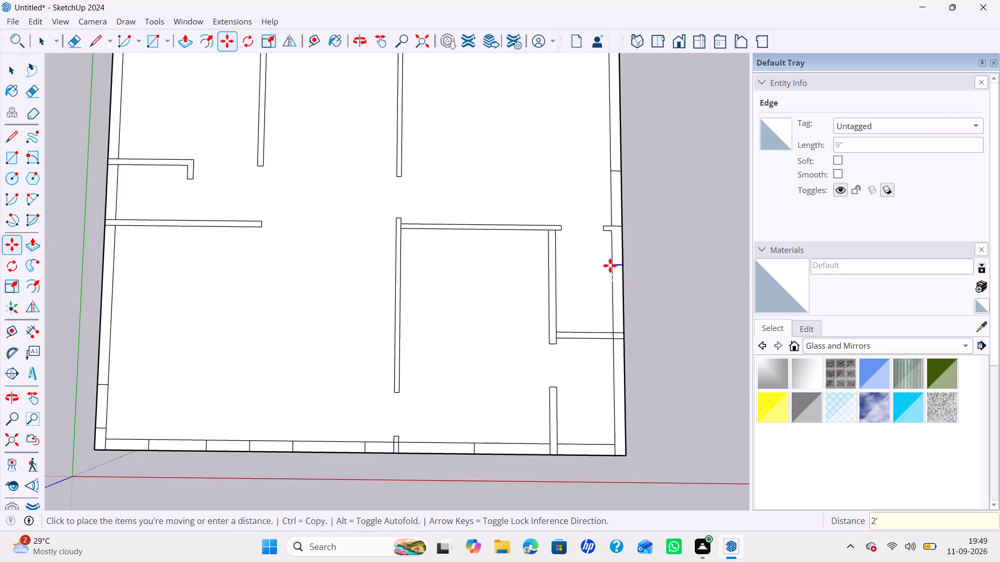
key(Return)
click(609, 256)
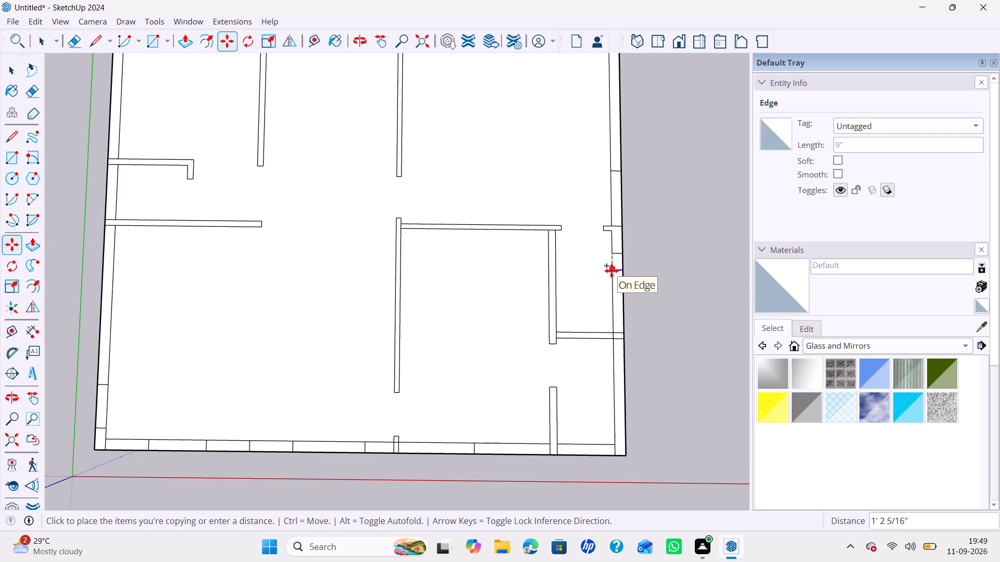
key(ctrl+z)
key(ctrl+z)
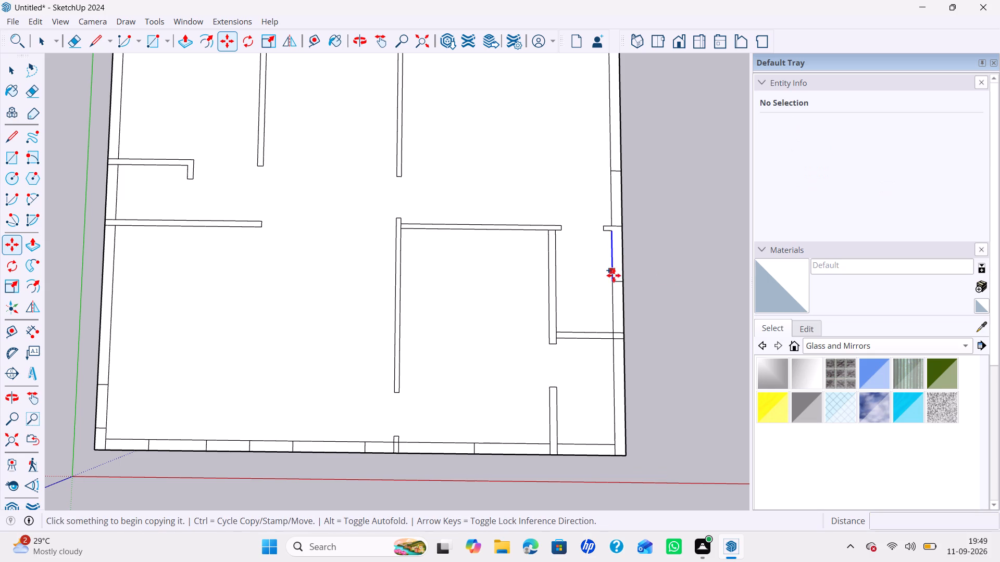
Mark a 2' opening centred on the halfway line by copying it 1' toward the back, then copying that mark 2' toward the front.
key(space)
click(616, 282)
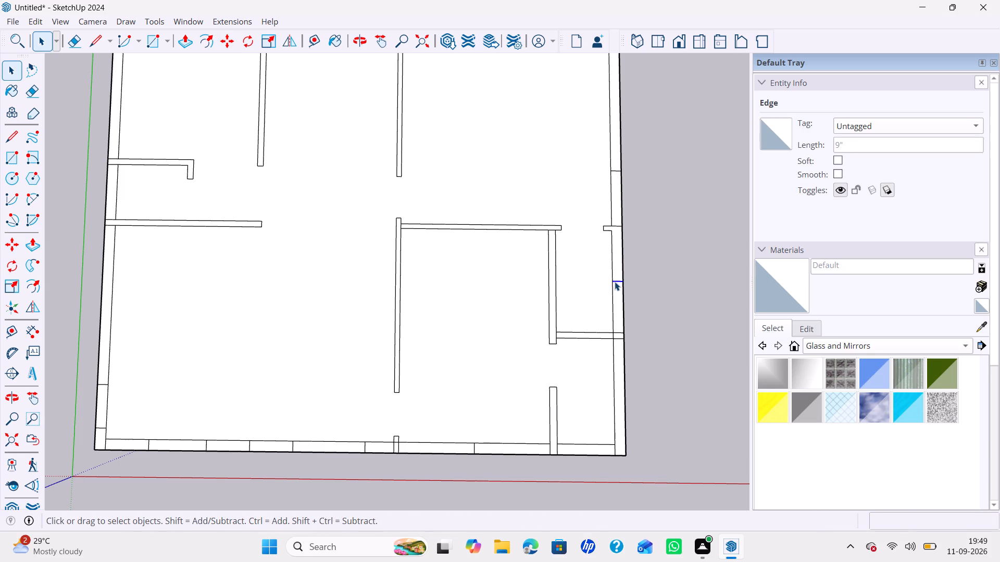
key(m)
click(608, 282)
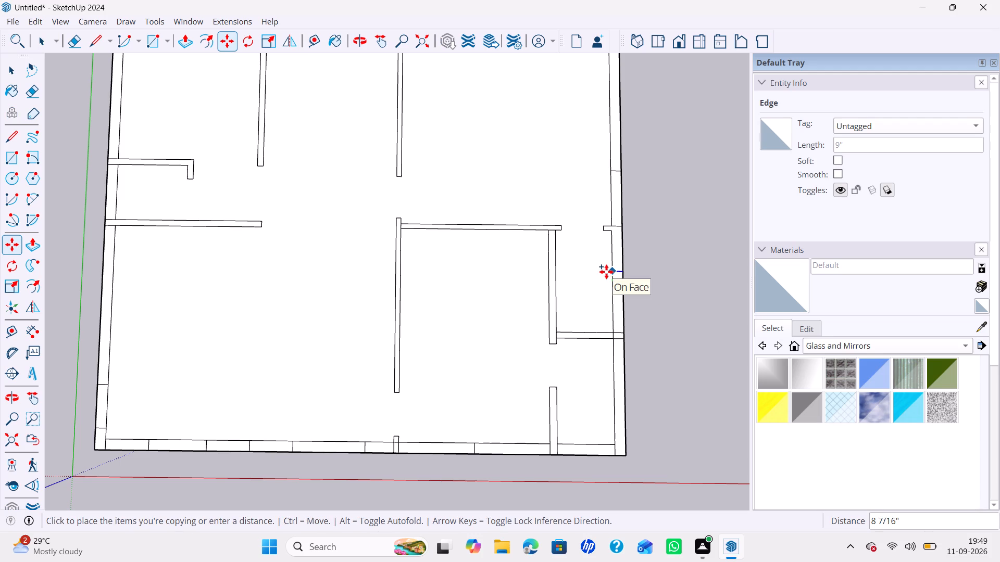
text(1')
key(Return)
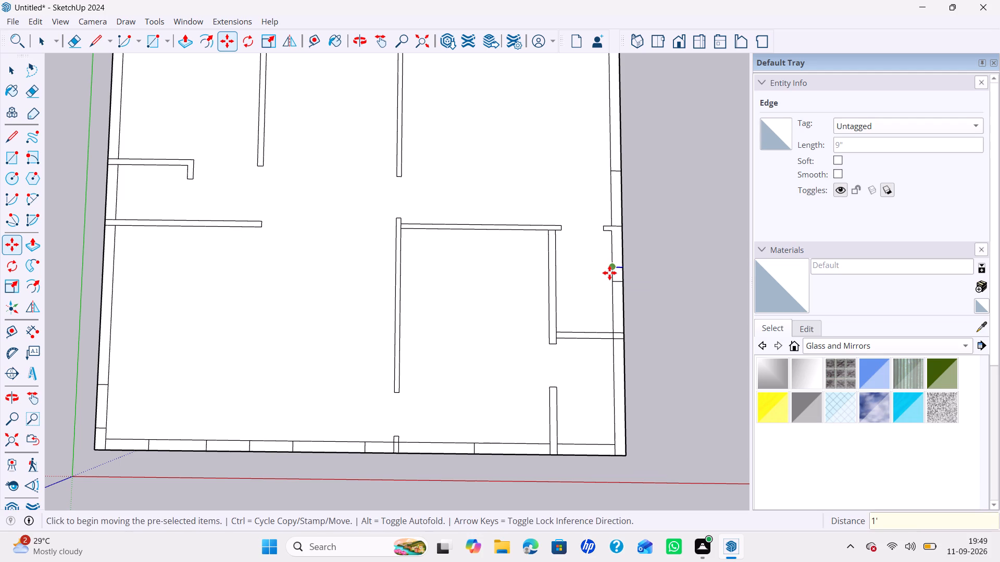
click(611, 269)
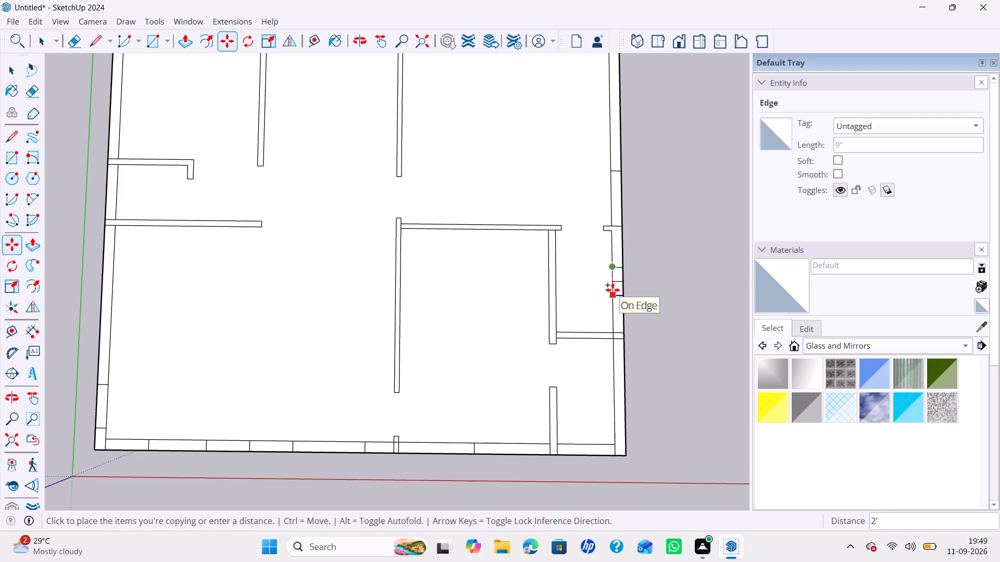
text(2')
key(Return)
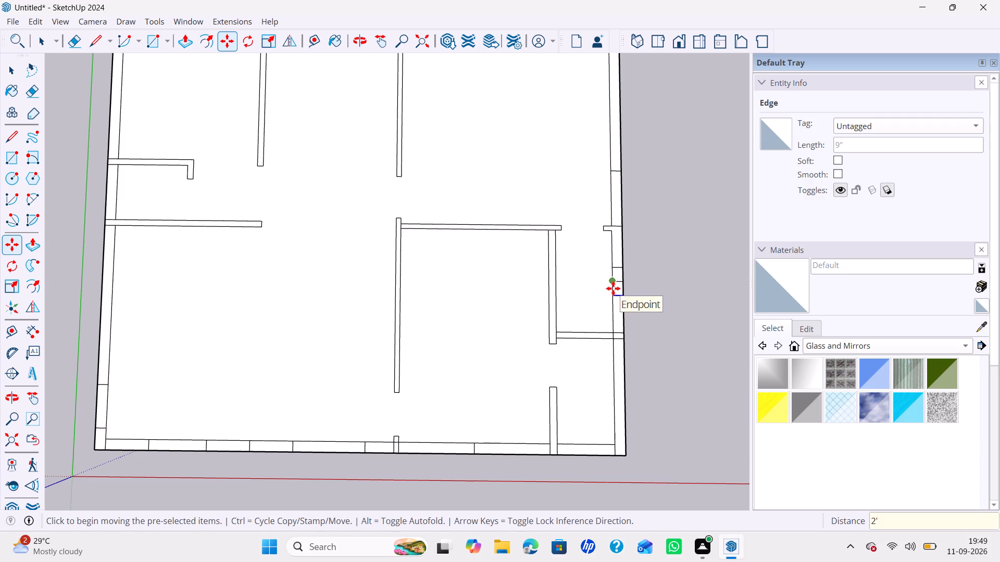
Erase the halfway line inside the right outer wall's 2' opening and the wall's inner-face segment crossing the end of the cross wall.
key(e)
click(618, 282)
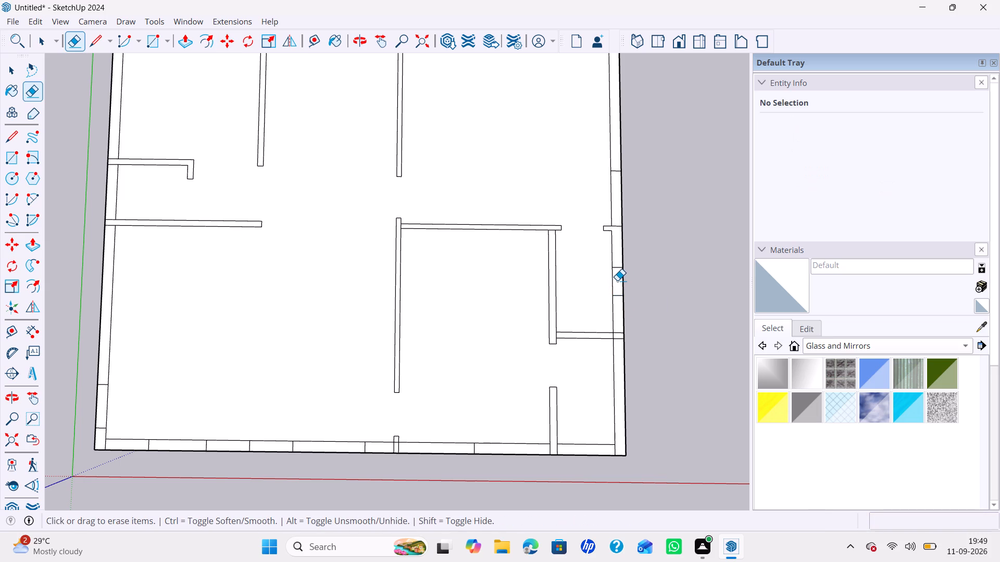
key(space)
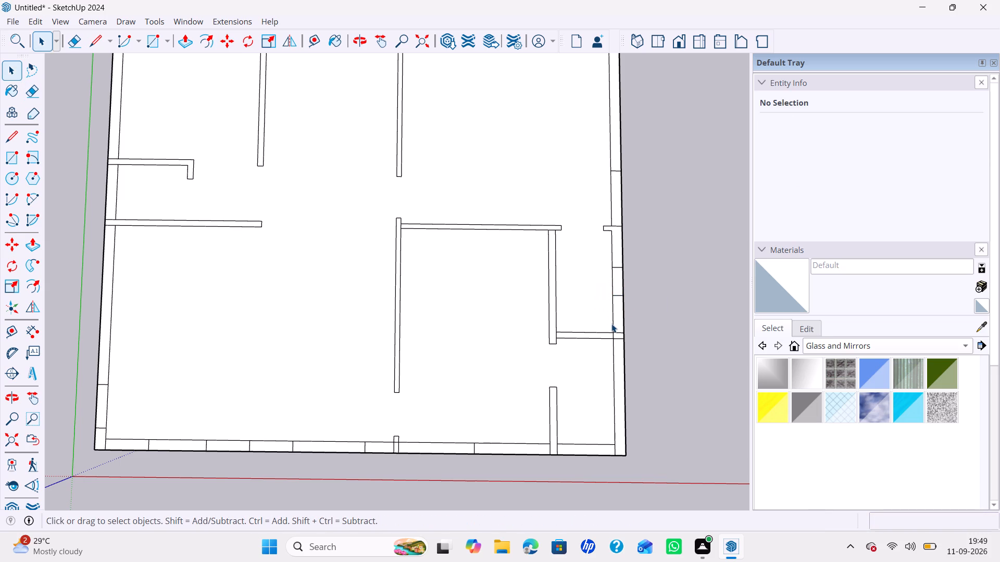
key(e)
scroll(614, 325, up, 2)
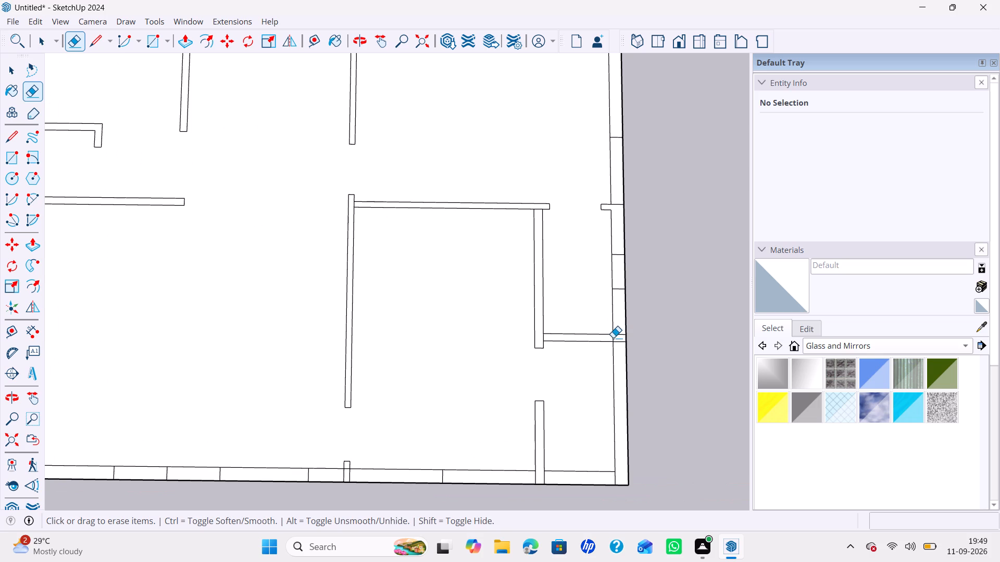
click(613, 338)
Draw a 9" line across the right outer wall, midway between the cross wall and the front corner.
scroll(640, 329, down, 2)
middle_drag(644, 328, 611, 306)
scroll(620, 312, down, 5)
shift+middle_drag(611, 312, 571, 287)
middle_drag(593, 347, 606, 348)
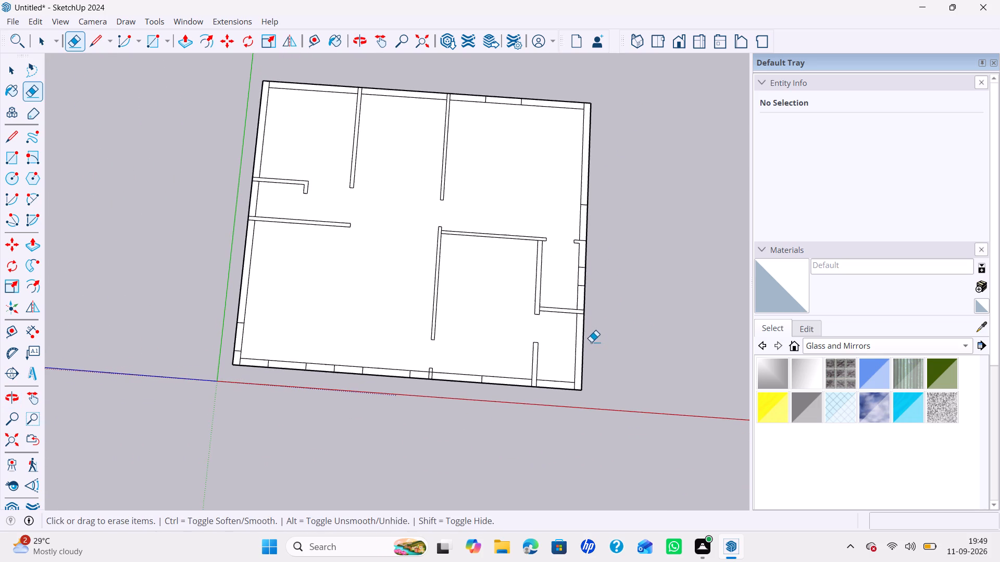
key(space)
key(l)
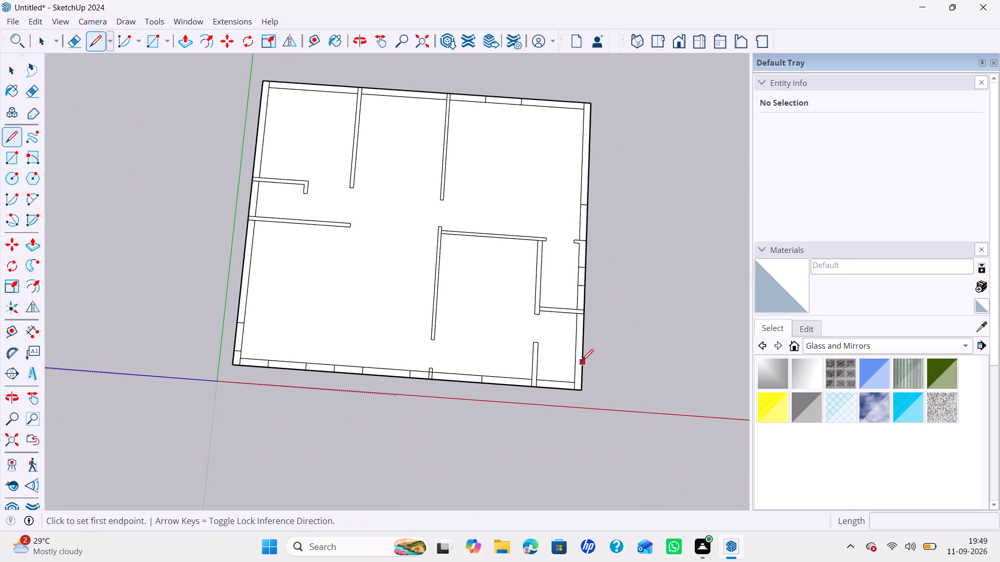
click(574, 353)
click(584, 349)
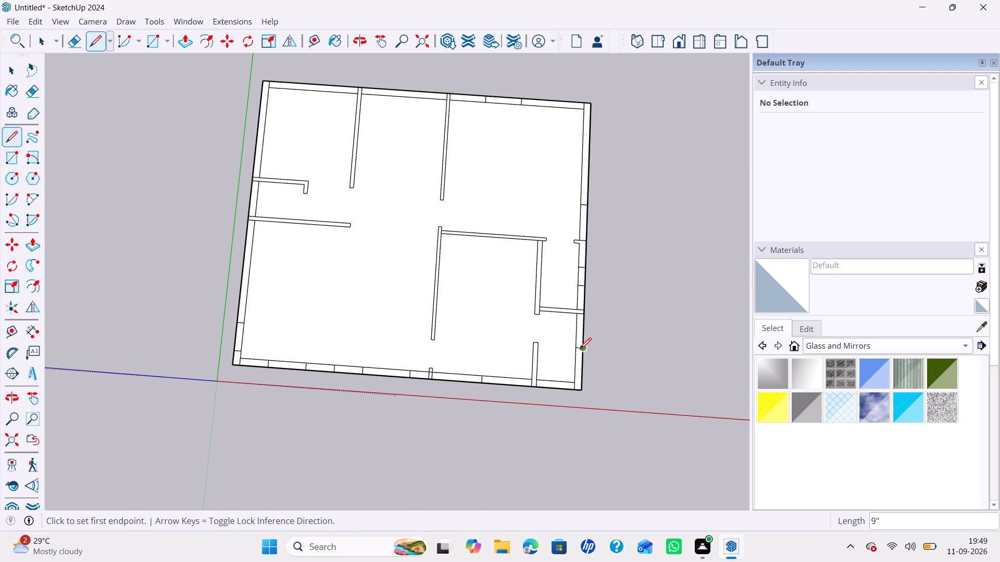
Mark a 2' opening near the right outer wall's front end, offsetting the line 1' toward the front and copying it 2' toward the back.
key(space)
click(579, 349)
key(m)
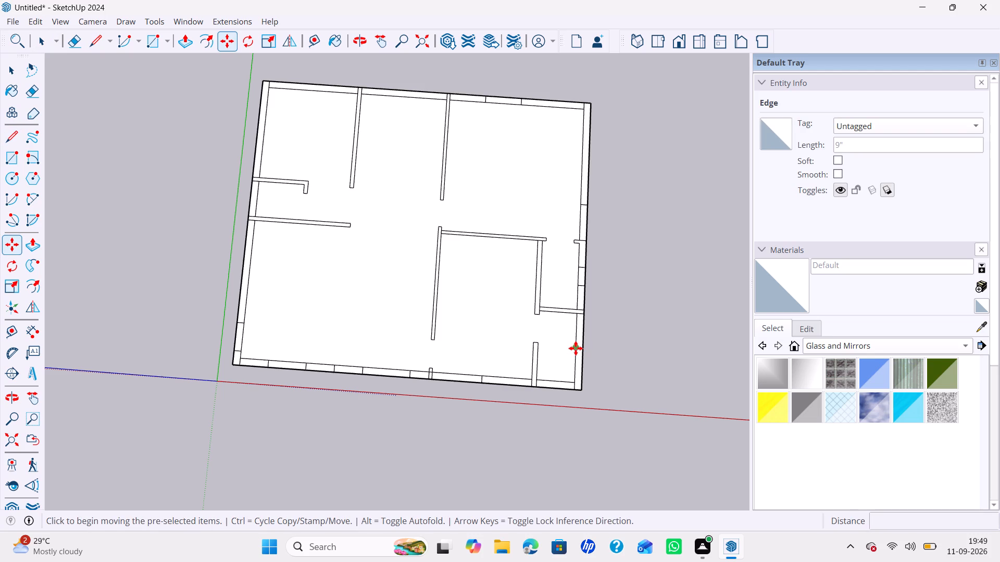
click(576, 348)
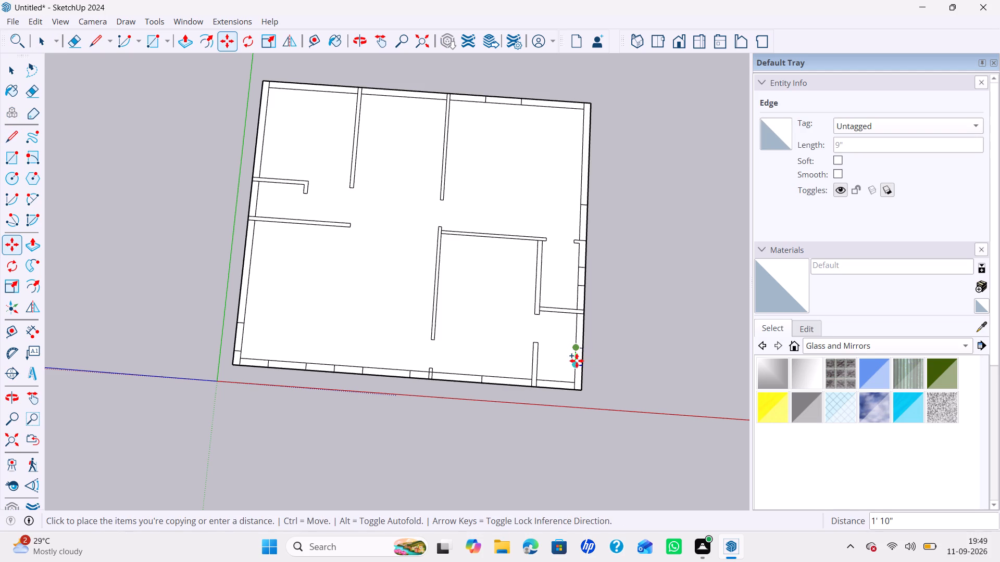
text(1')
key(Return)
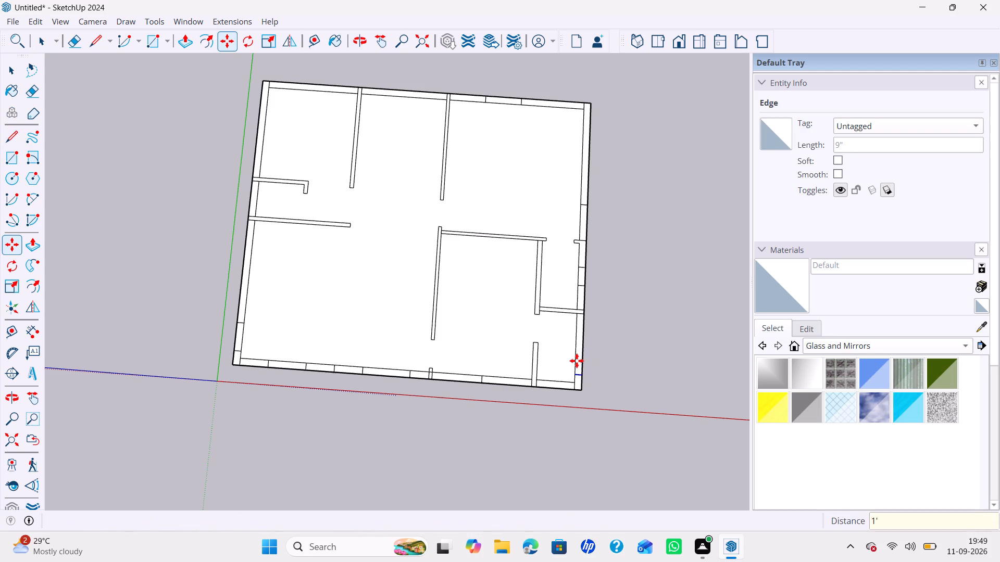
click(576, 372)
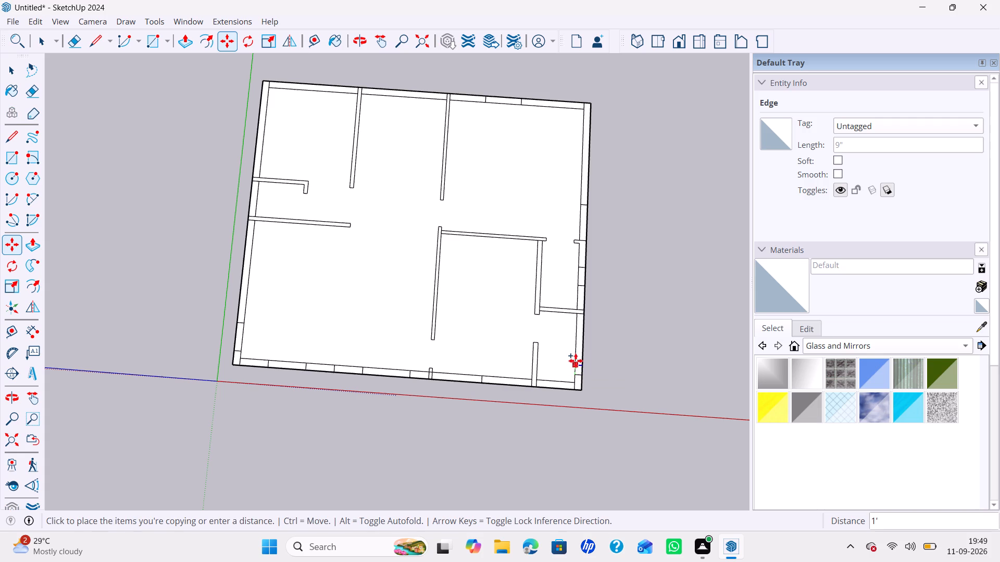
text(2')
key(Return)
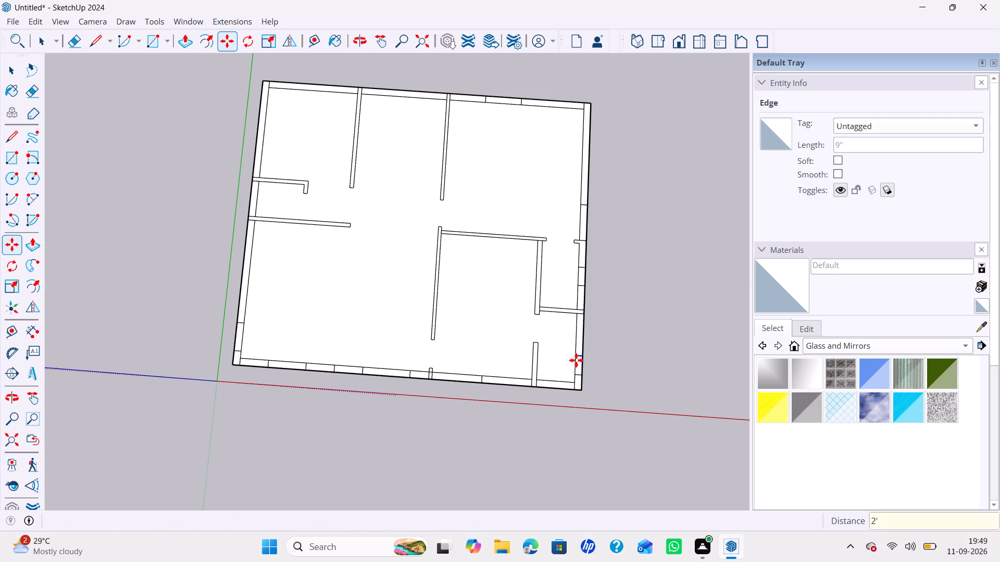
Move both marks of the frontmost opening in the right outer wall 2' toward the back.
key(space)
scroll(583, 371, up, 4)
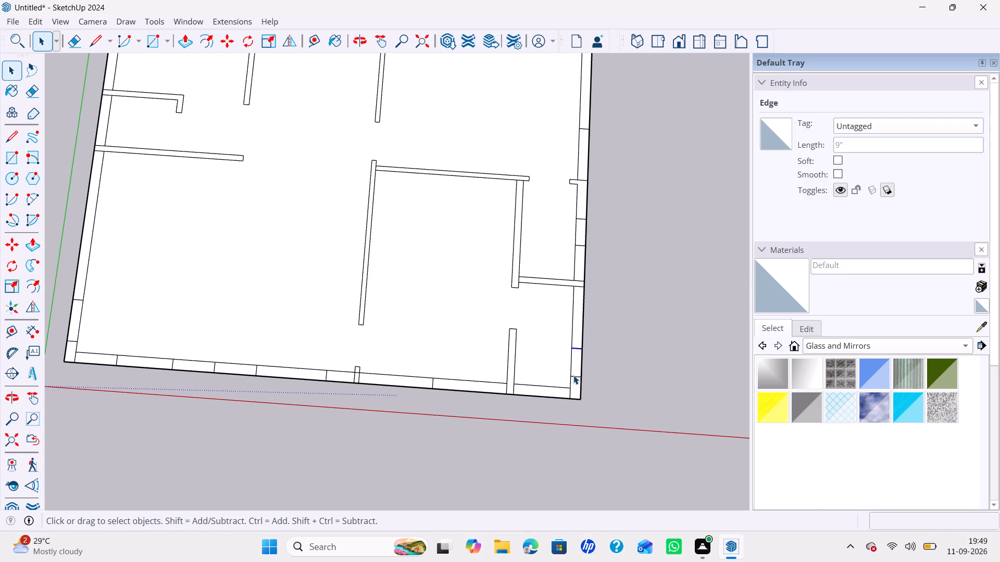
ctrl+click(576, 377)
ctrl+click(576, 348)
key(m)
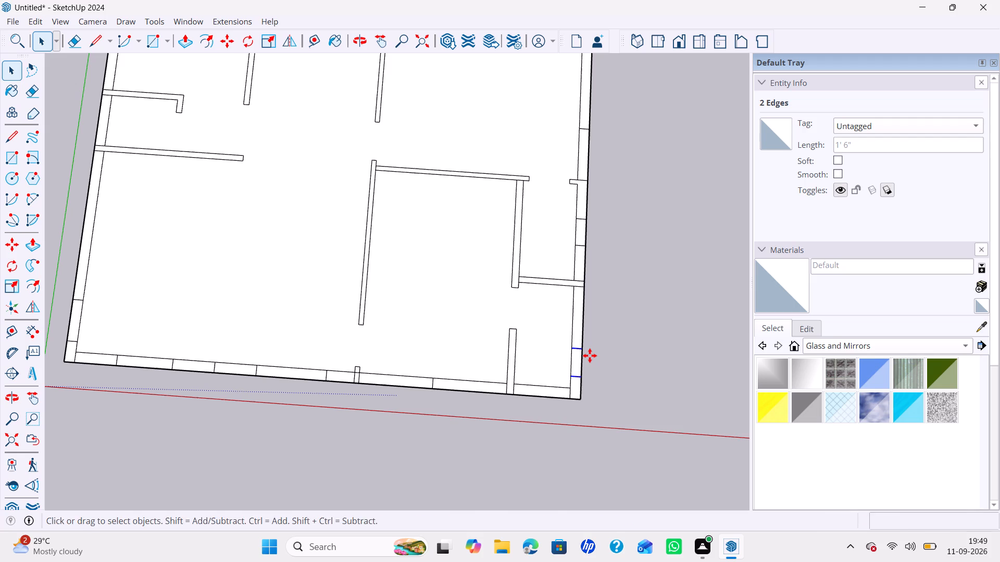
click(574, 373)
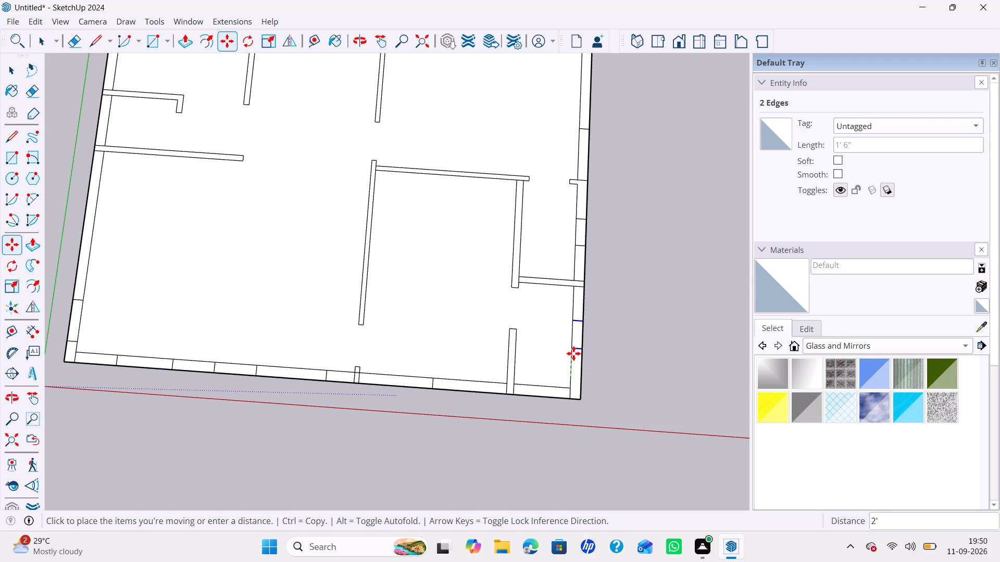
click(573, 353)
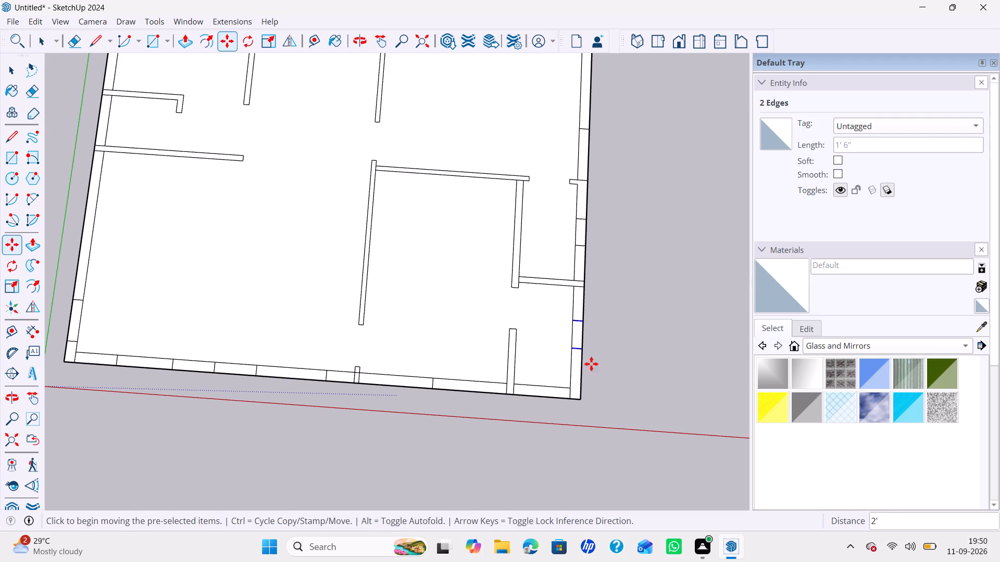
Mark a 4' opening in the front outer wall's right-hand room by moving the halfway line 2' right and copying it 4' left.
key(space)
click(434, 383)
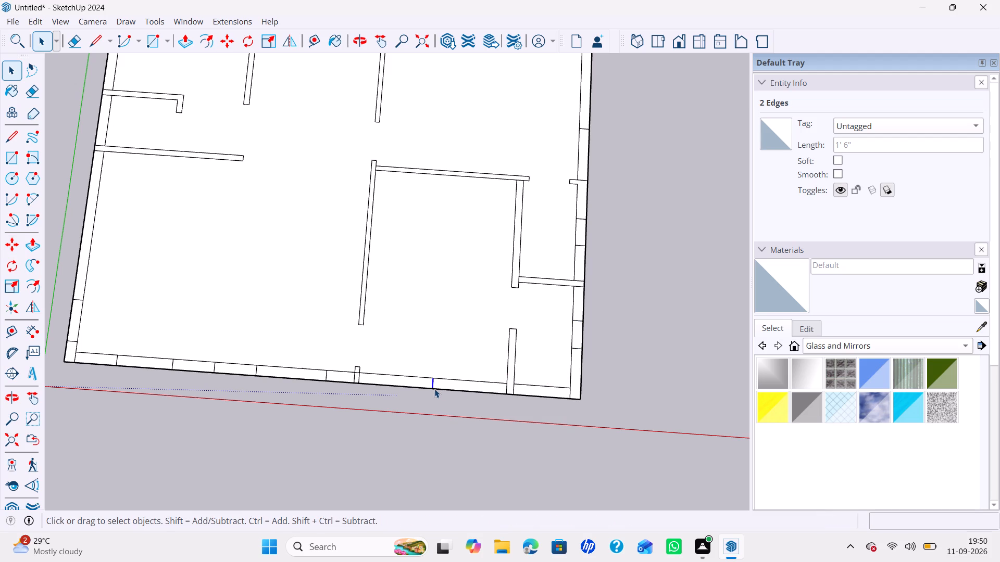
key(m)
click(438, 390)
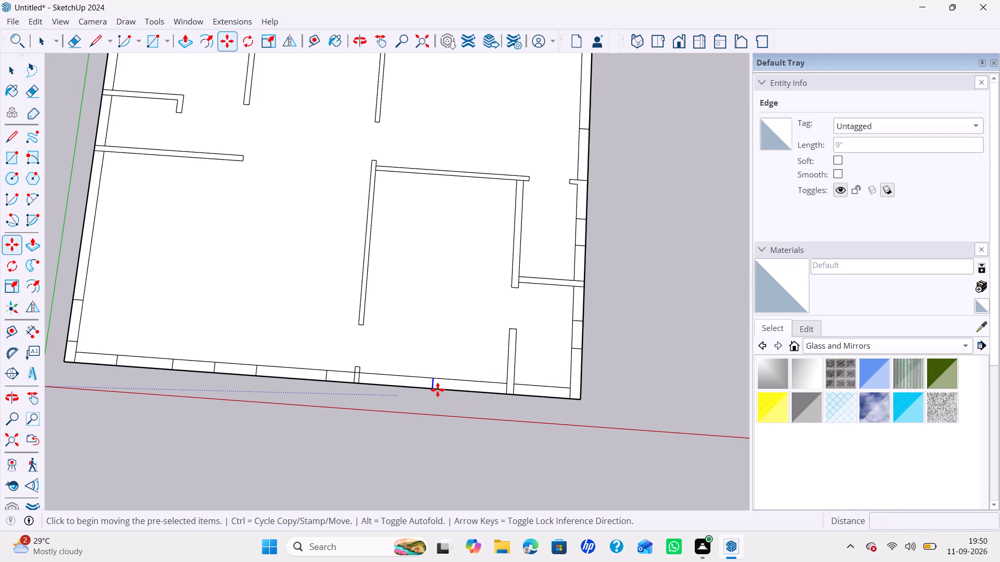
text(2')
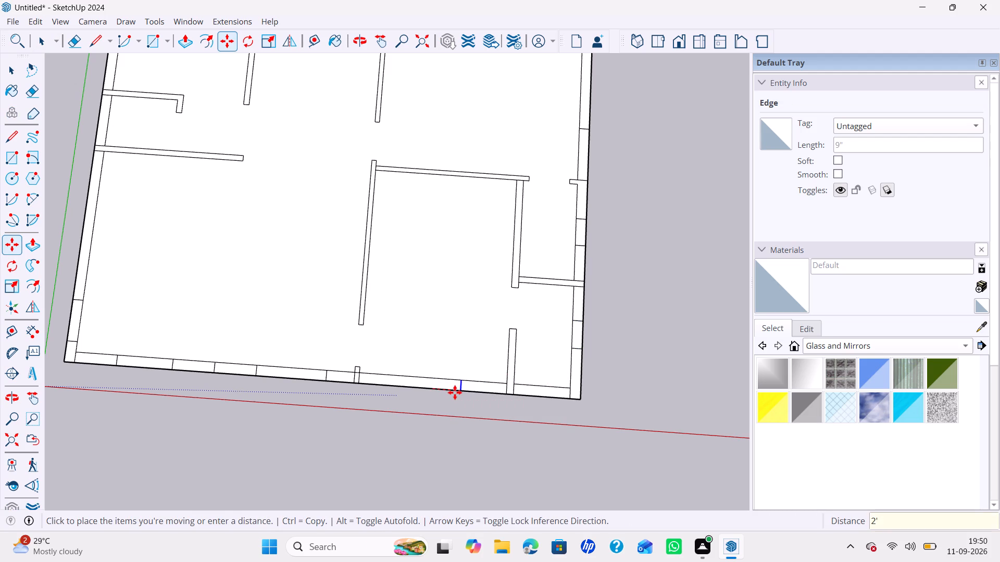
key(Return)
click(460, 393)
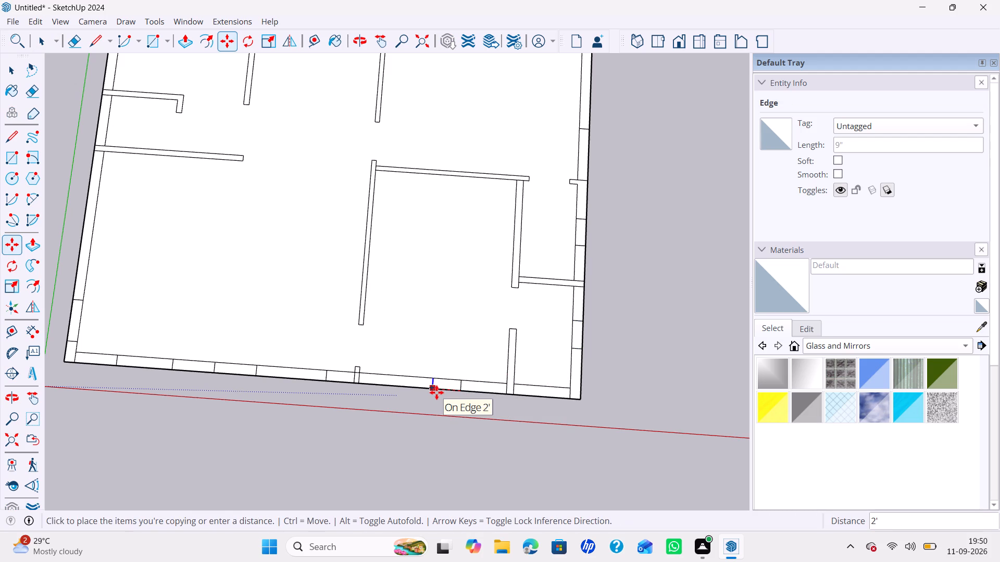
text(4')
key(Return)
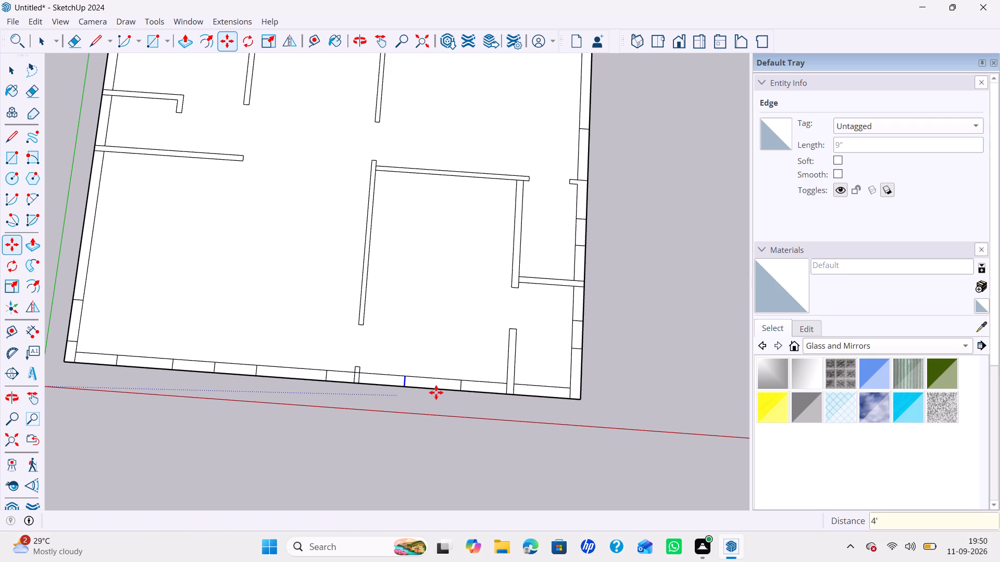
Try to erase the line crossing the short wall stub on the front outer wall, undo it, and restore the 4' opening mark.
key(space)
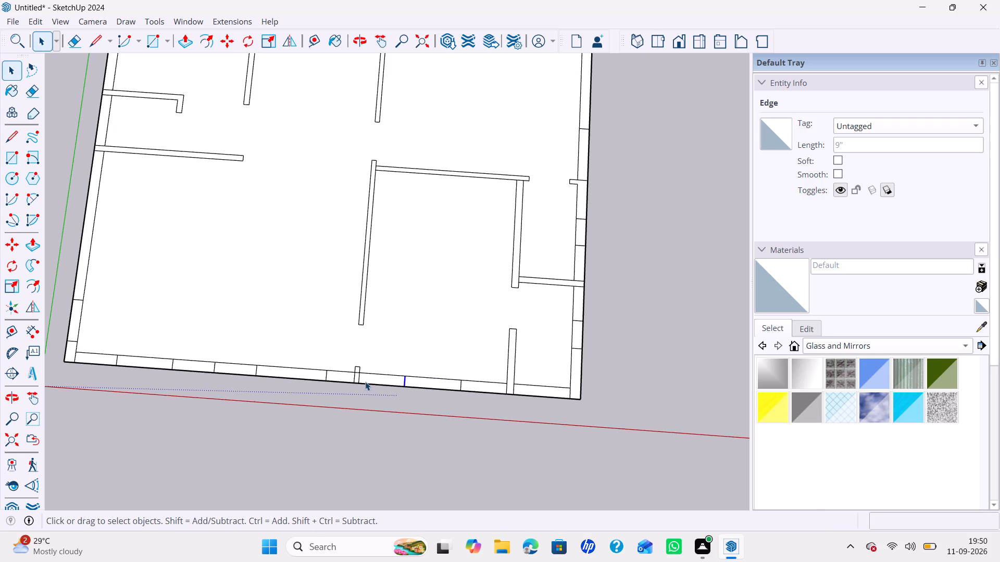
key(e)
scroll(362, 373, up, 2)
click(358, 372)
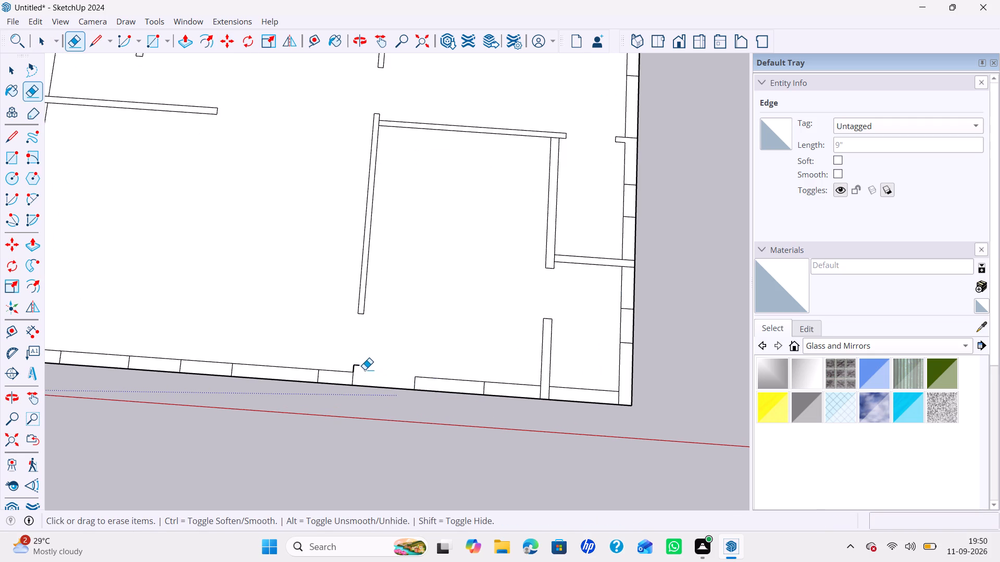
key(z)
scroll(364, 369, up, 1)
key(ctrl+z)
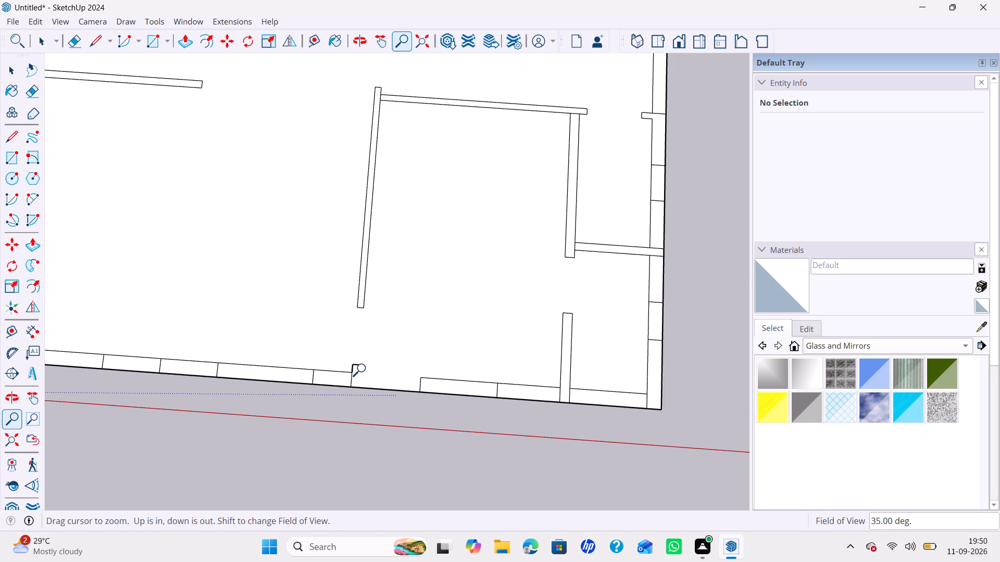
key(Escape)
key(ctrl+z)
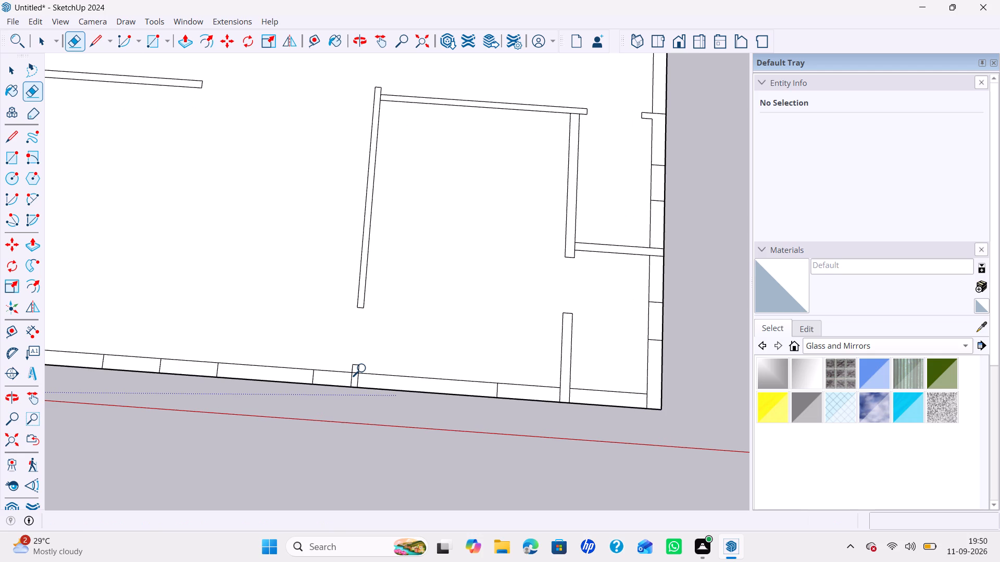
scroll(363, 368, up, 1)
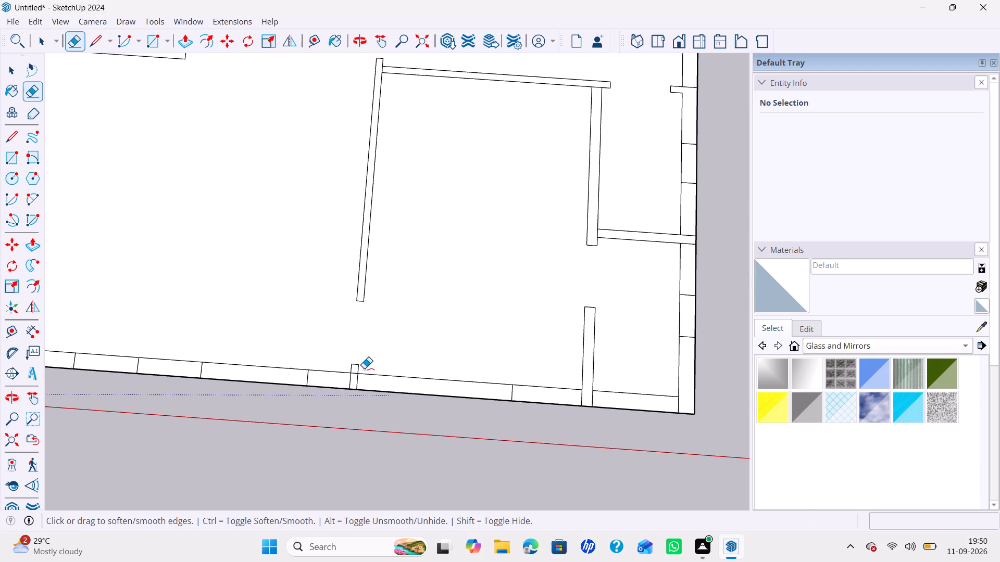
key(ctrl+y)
Erase the front outer wall's inner-face segment crossing the short wall stub.
key(e)
scroll(353, 372, up, 2)
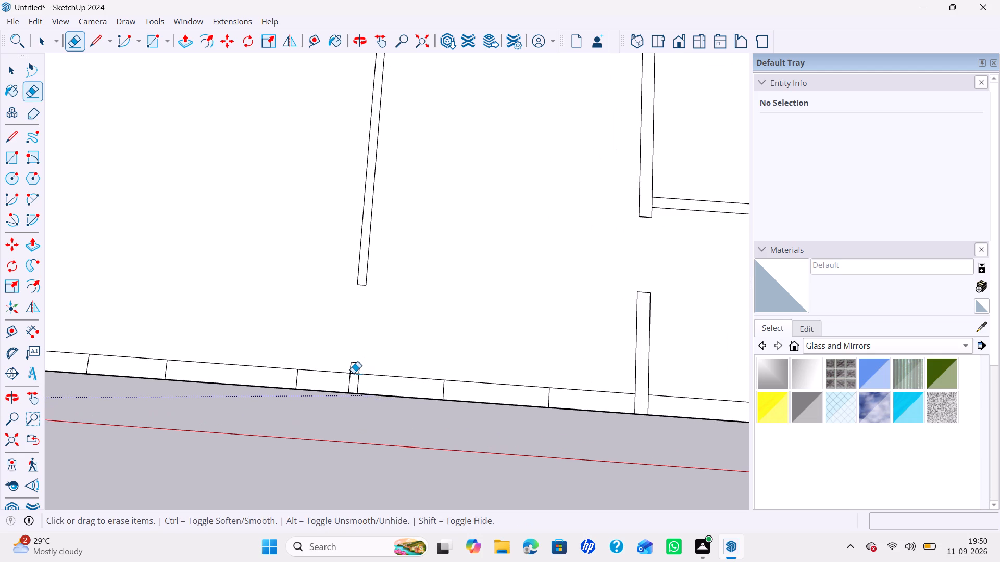
click(353, 373)
scroll(379, 364, down, 8)
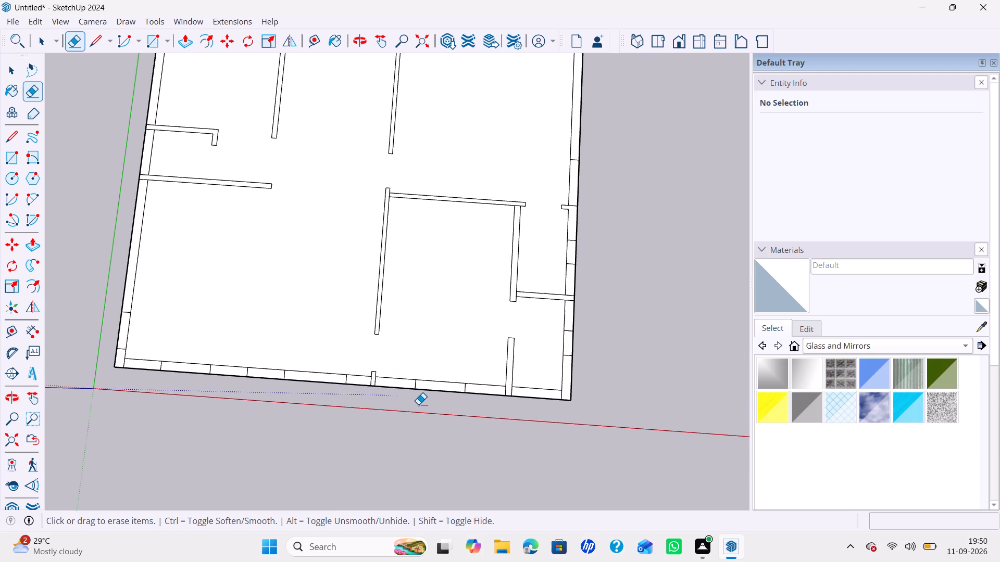
Draw a 9" line across the back outer wall, midway between the two inner walls of the middle room.
key(space)
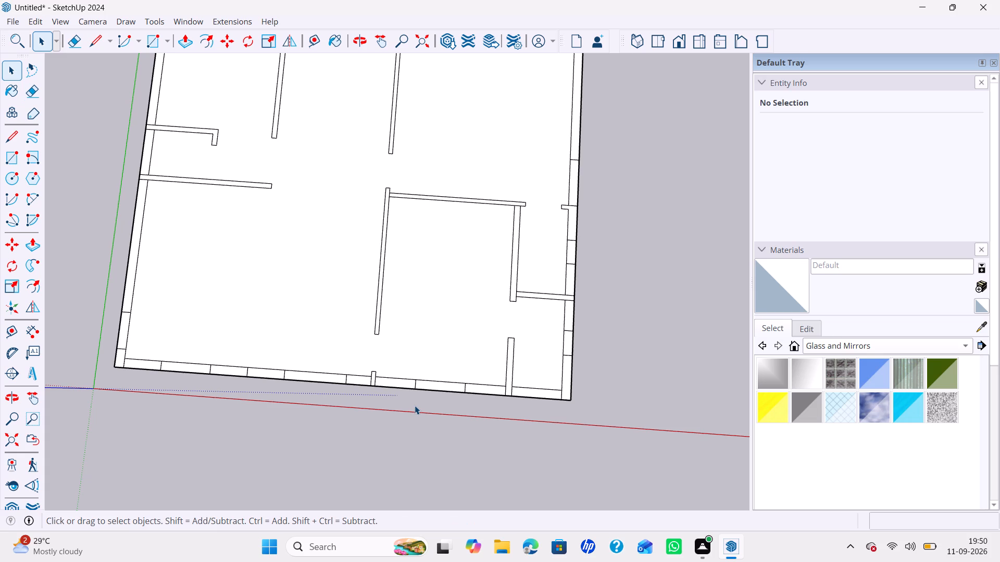
scroll(387, 390, down, 6)
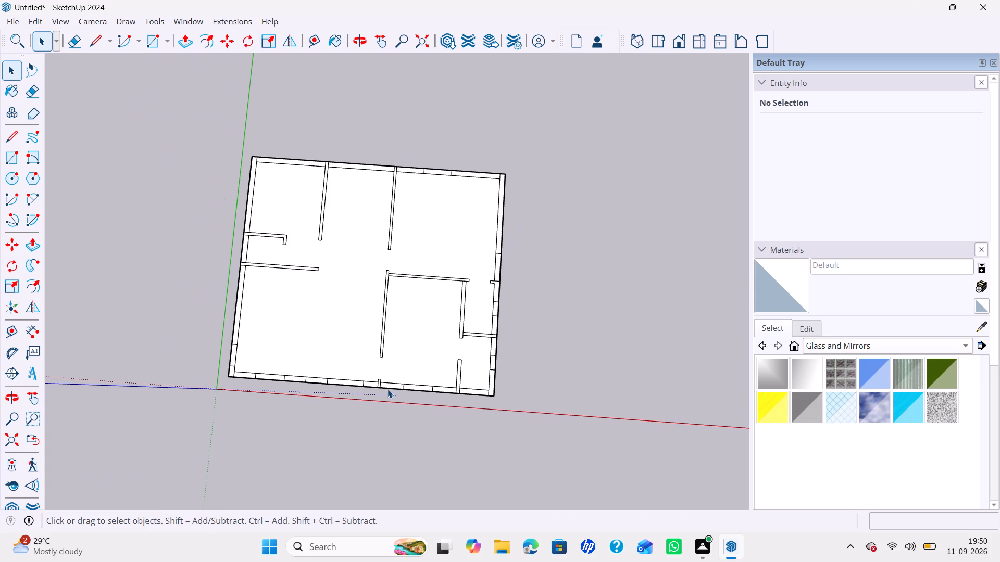
shift+middle_drag(390, 389, 429, 394)
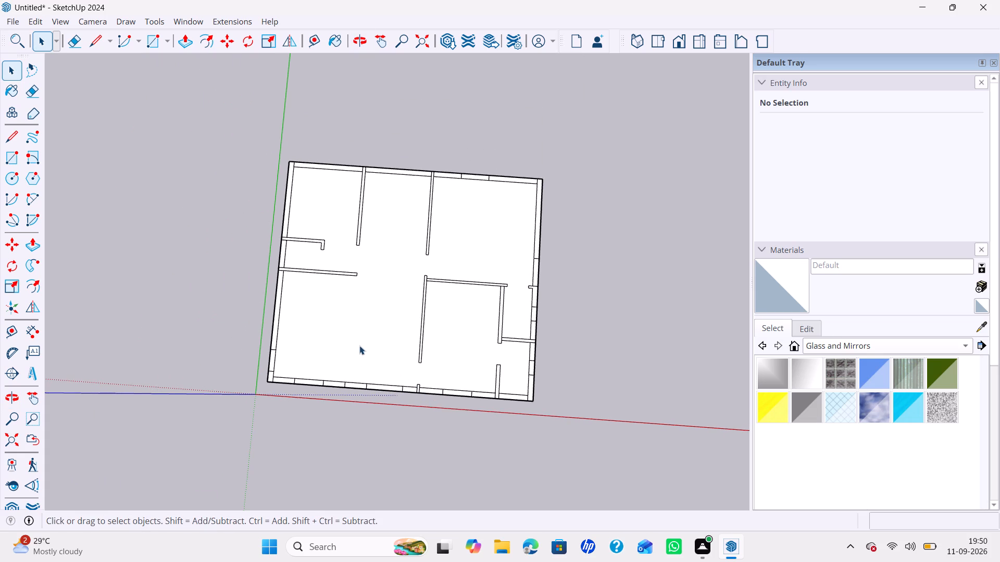
scroll(399, 158, up, 2)
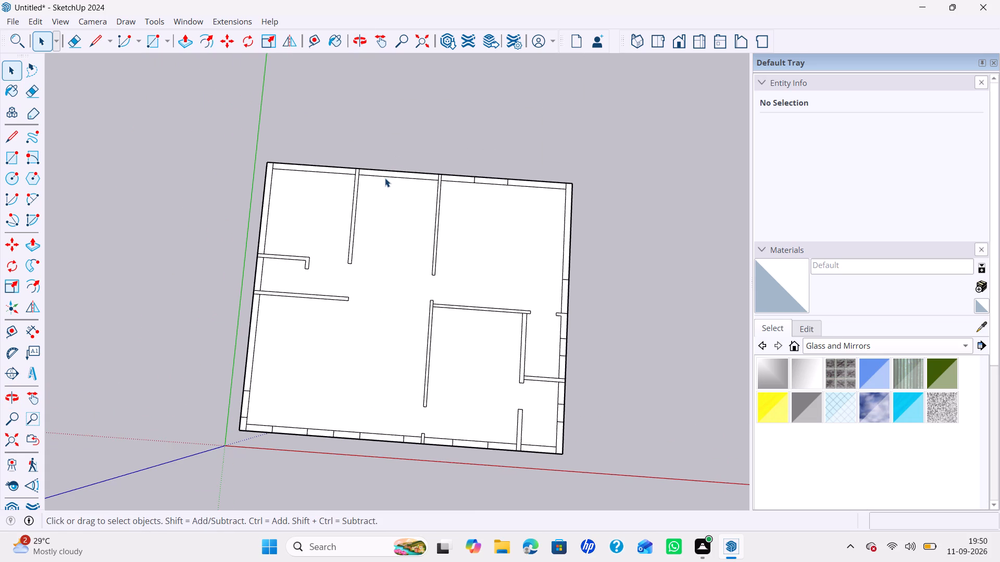
key(l)
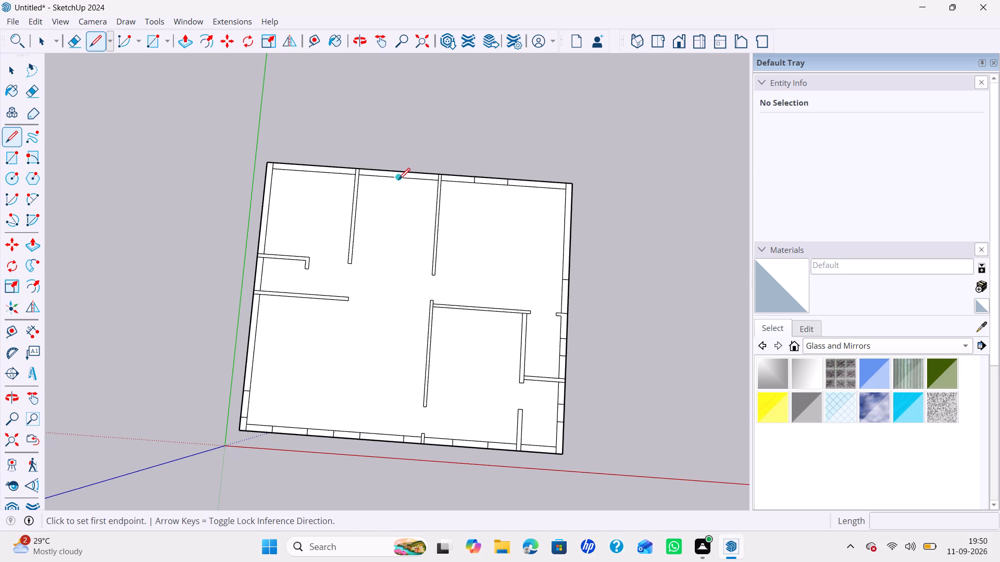
click(399, 178)
scroll(395, 170, up, 5)
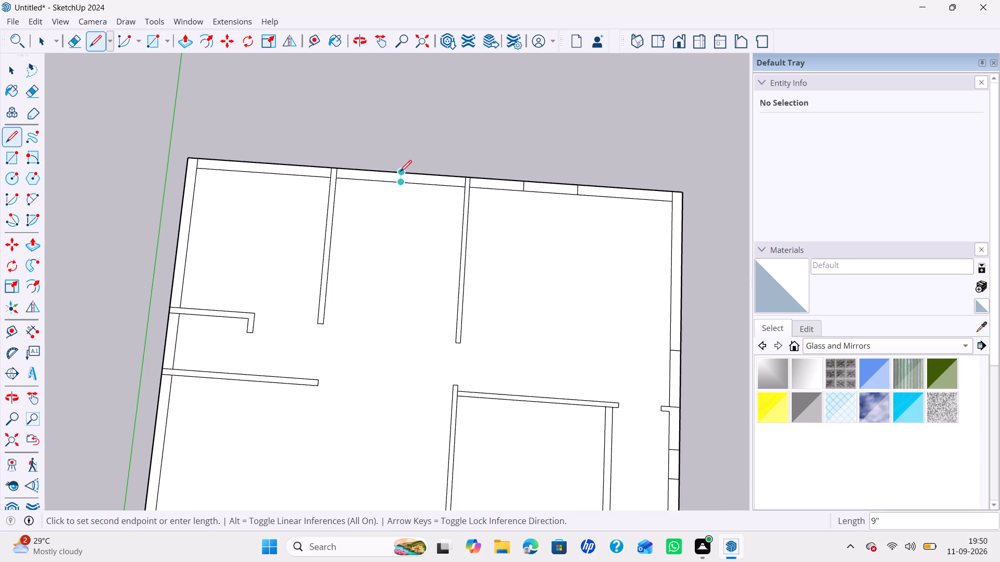
click(400, 172)
Mark a 4' opening in the middle room's back outer wall by moving the halfway line 2' right and copying it 4' left.
key(space)
click(401, 178)
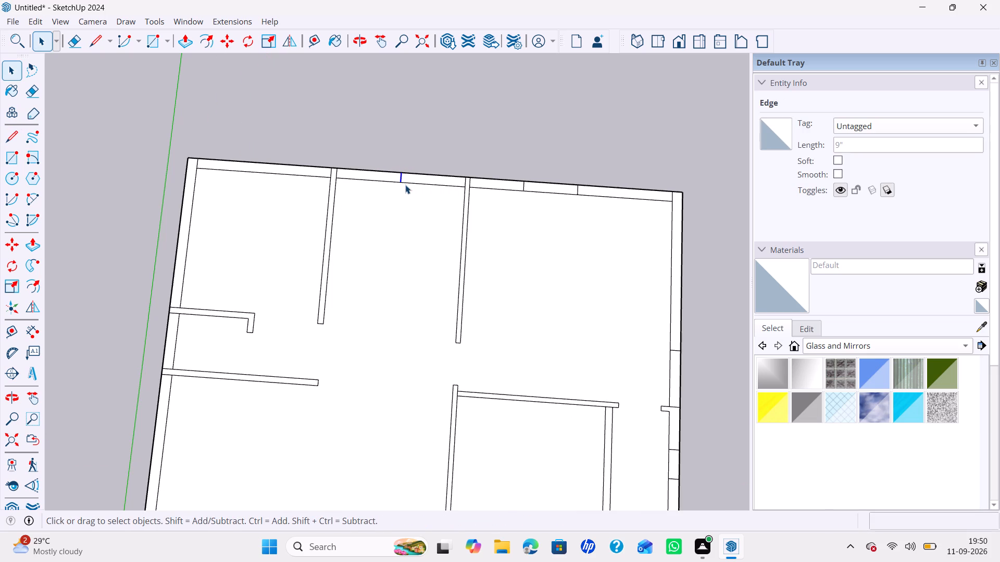
key(m)
click(401, 185)
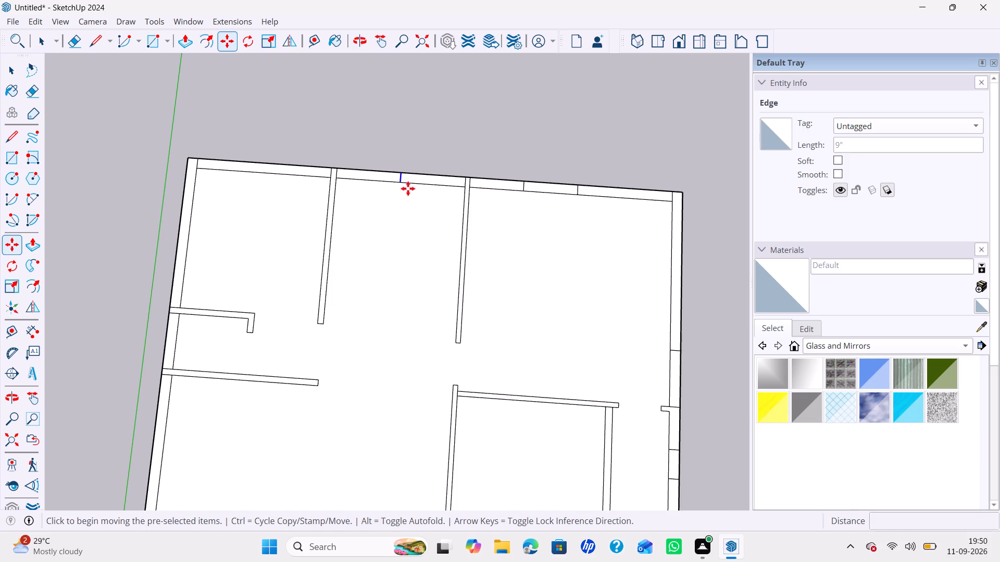
text(2')
key(Return)
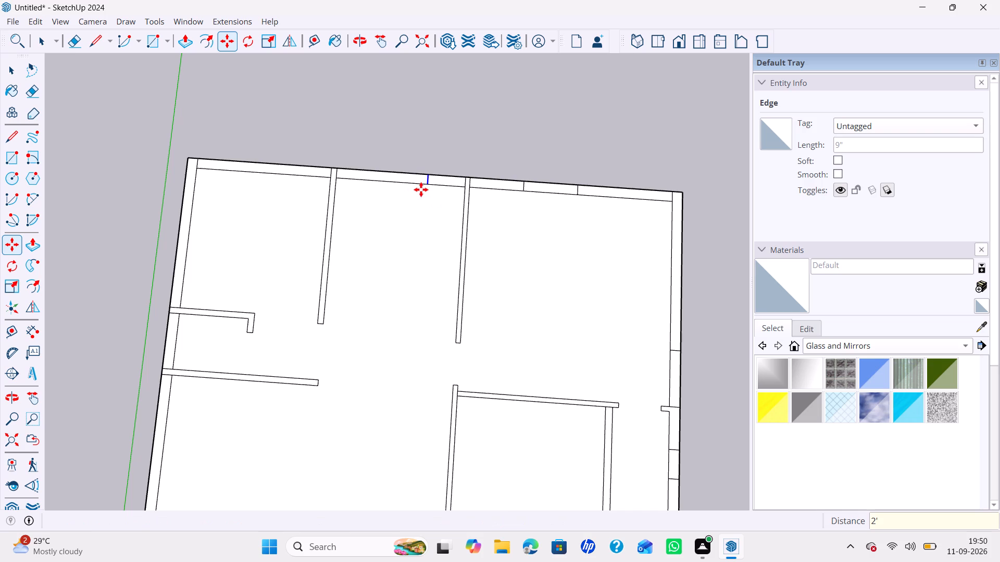
click(429, 184)
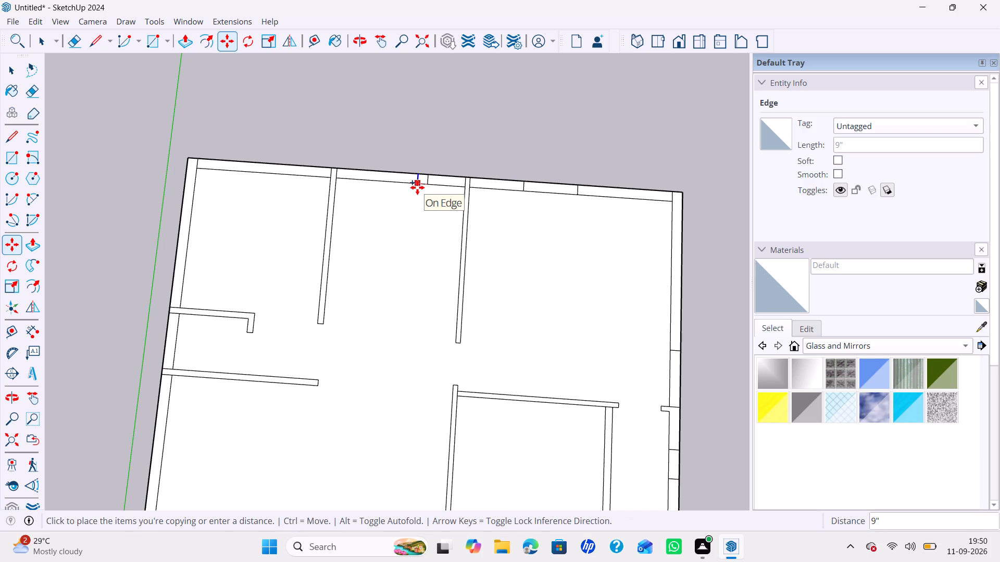
text(4')
key(Return)
key(space)
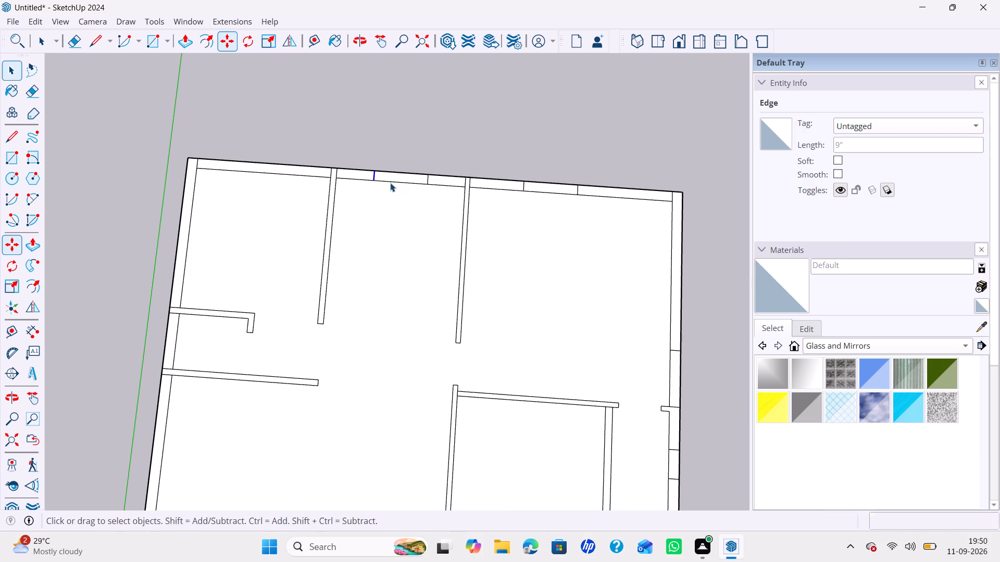
Draw a 9" line across the back outer wall, midway along the back-left room's inner face.
scroll(383, 184, down, 5)
scroll(293, 181, up, 1)
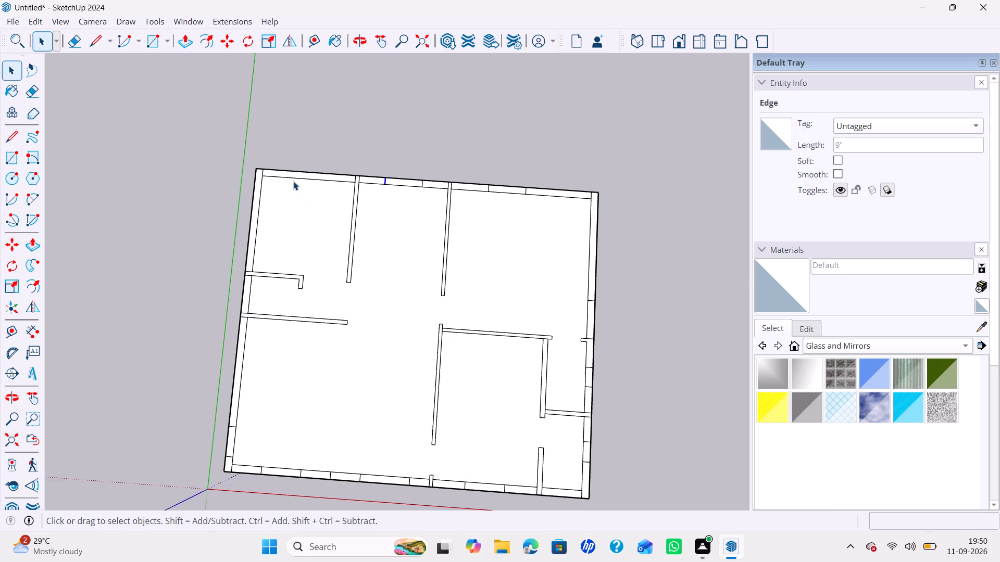
scroll(294, 181, down, 1)
scroll(254, 177, up, 5)
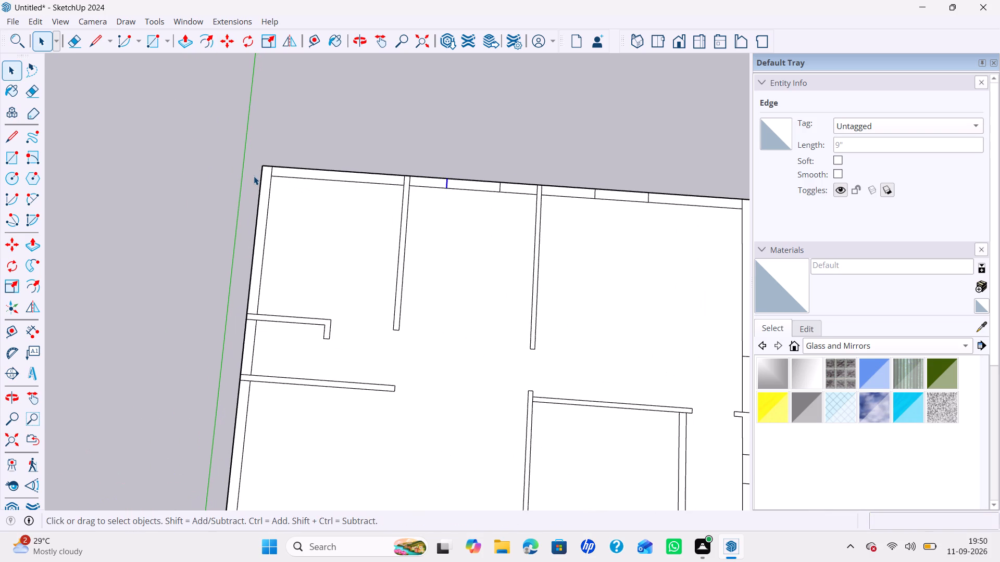
key(l)
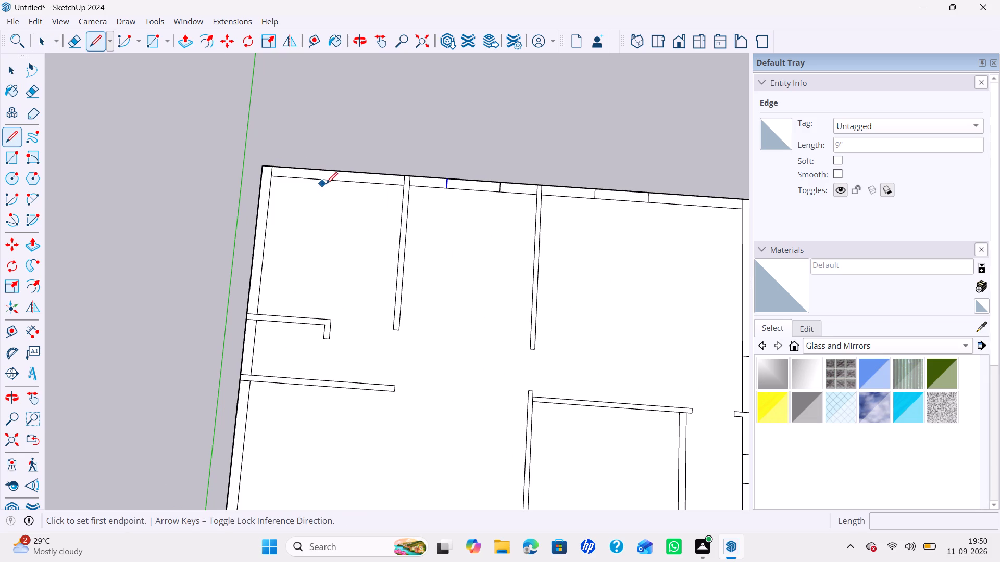
double_click(336, 183)
click(337, 171)
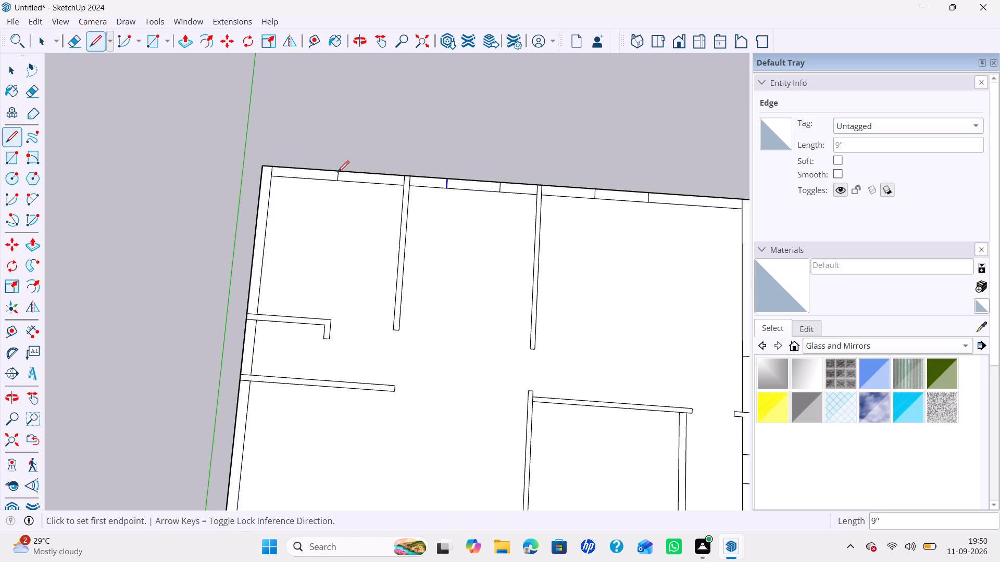
Mark a 3' opening in the back-left room's back wall by moving the halfway line 1.5' right and copying it 3' left.
key(space)
click(337, 177)
key(m)
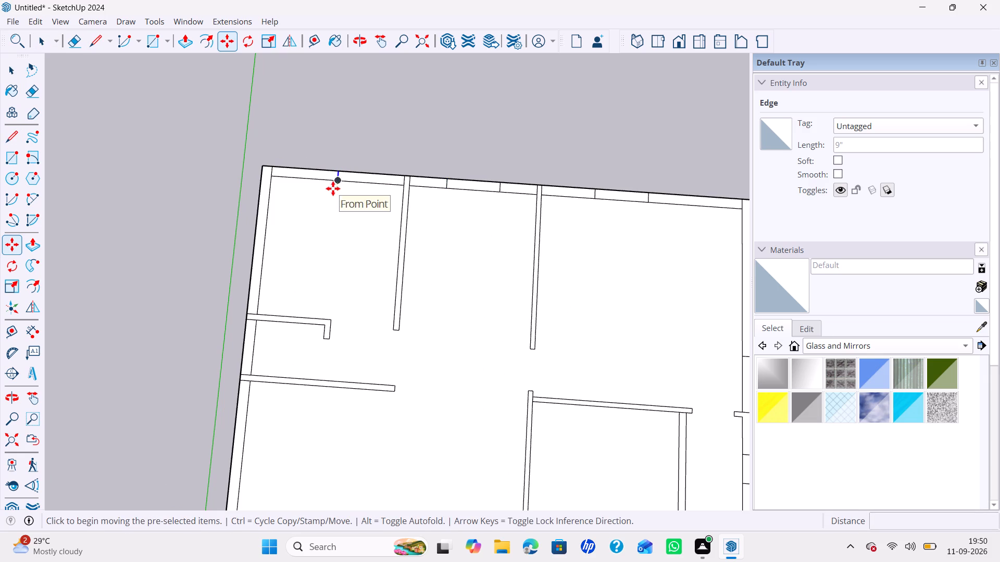
click(333, 183)
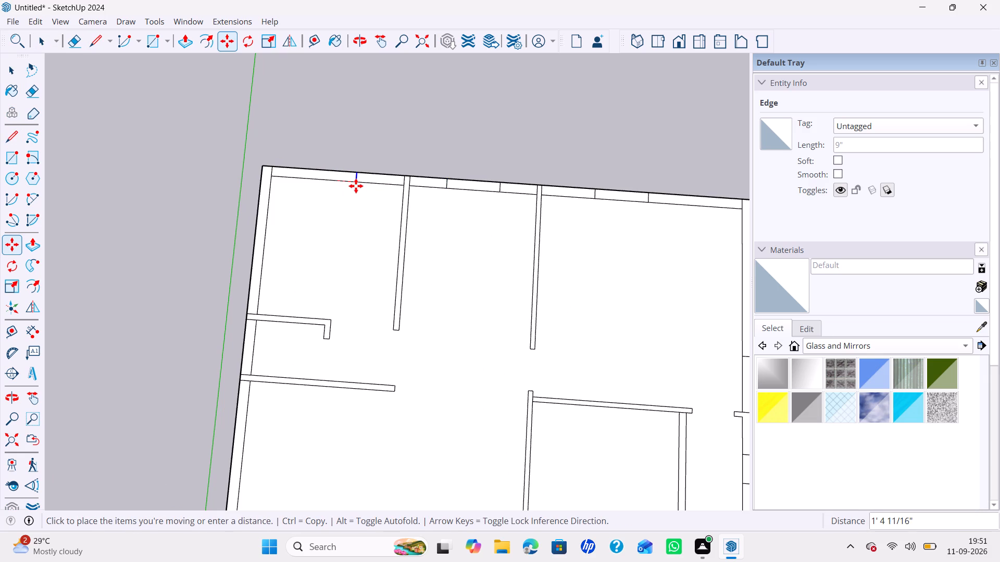
text(1.5')
key(Return)
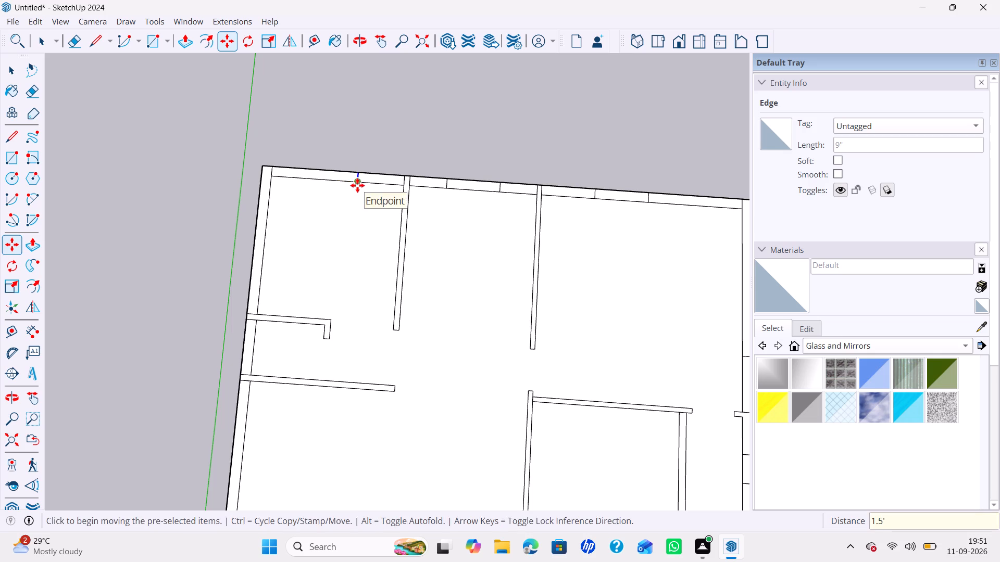
click(357, 185)
text(3')
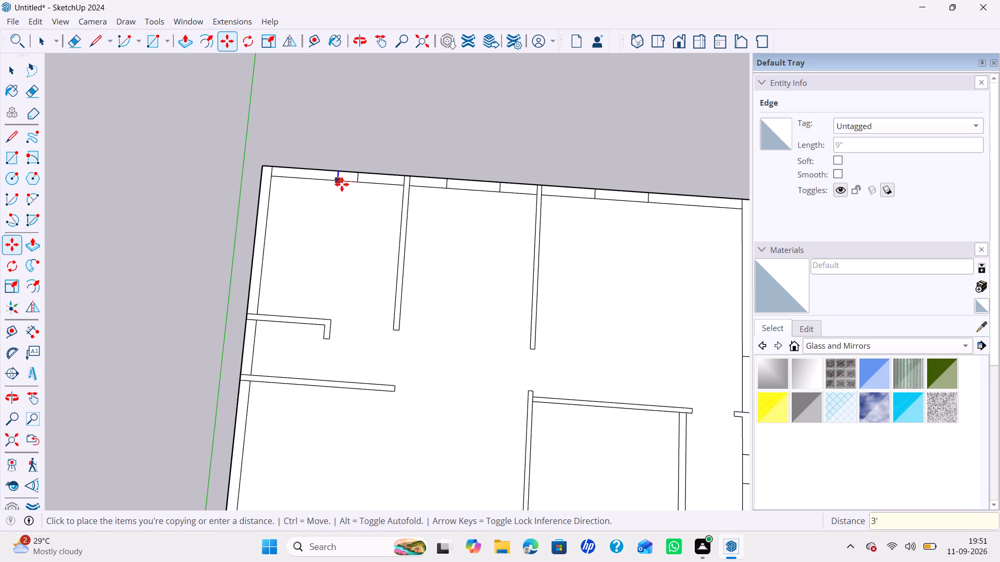
key(Return)
key(space)
Mark a 2' opening in the back-left room's left outer wall by copying the short inner wall's end line 3' toward the back, and again 2' further.
scroll(323, 184, down, 3)
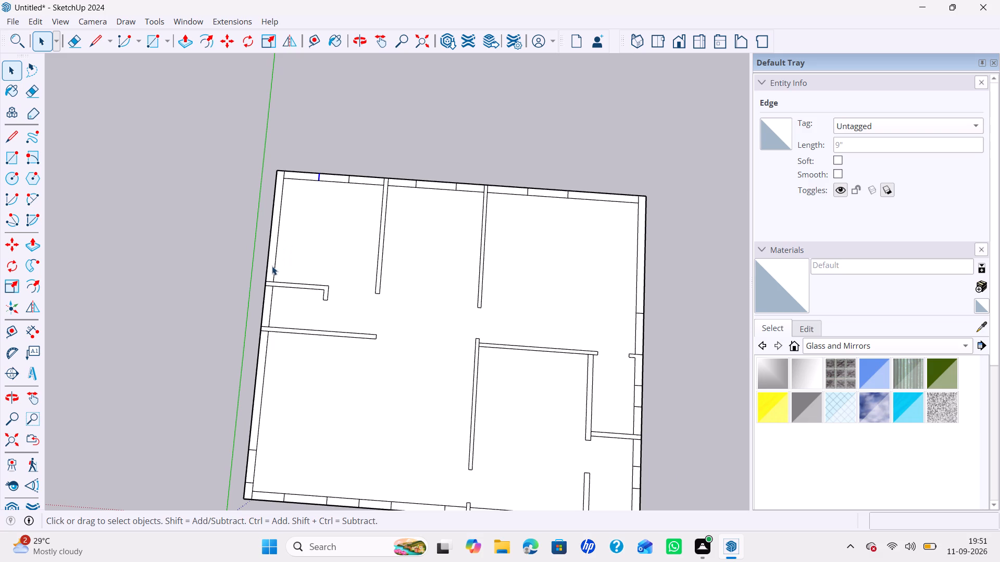
click(268, 282)
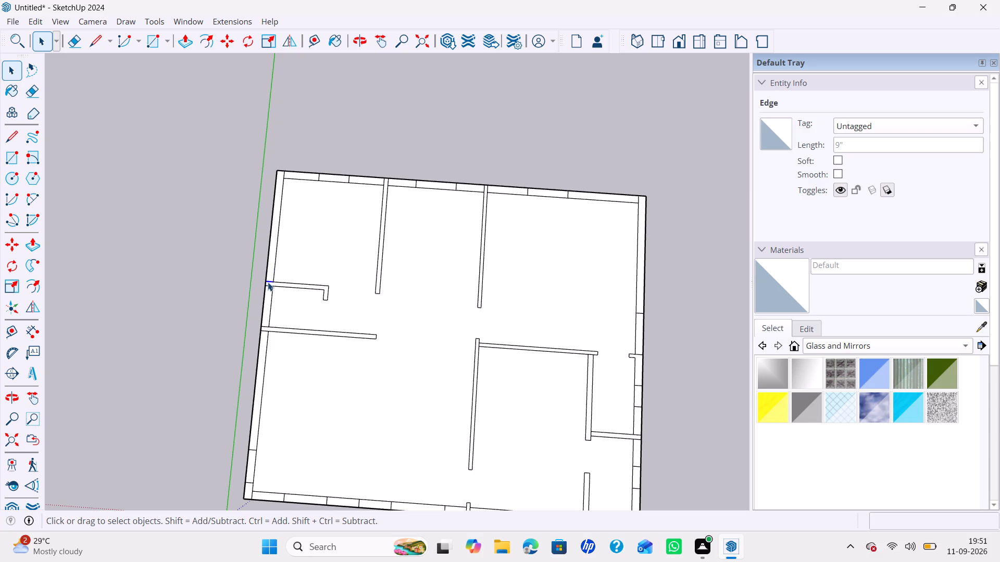
key(m)
click(274, 282)
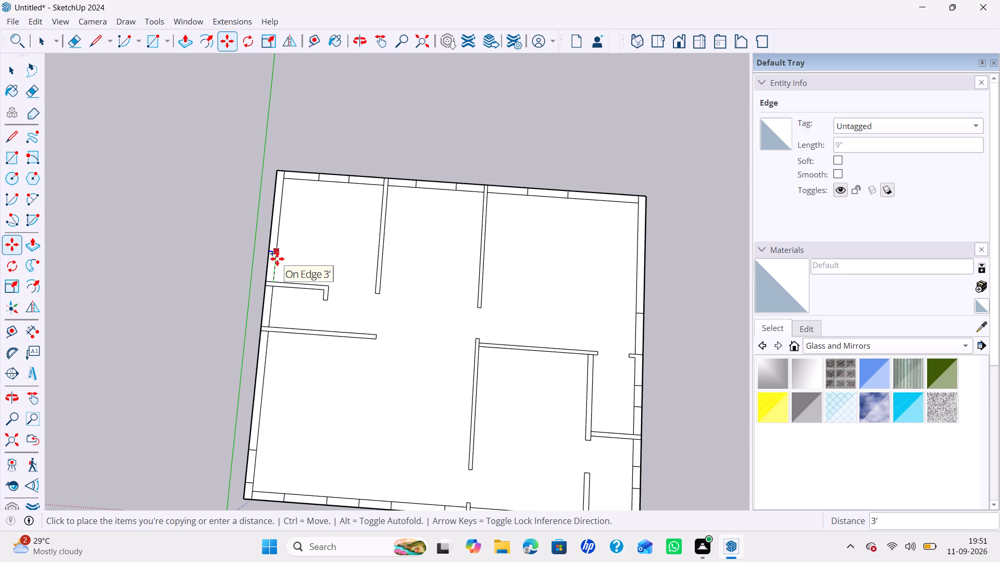
text(3')
key(Return)
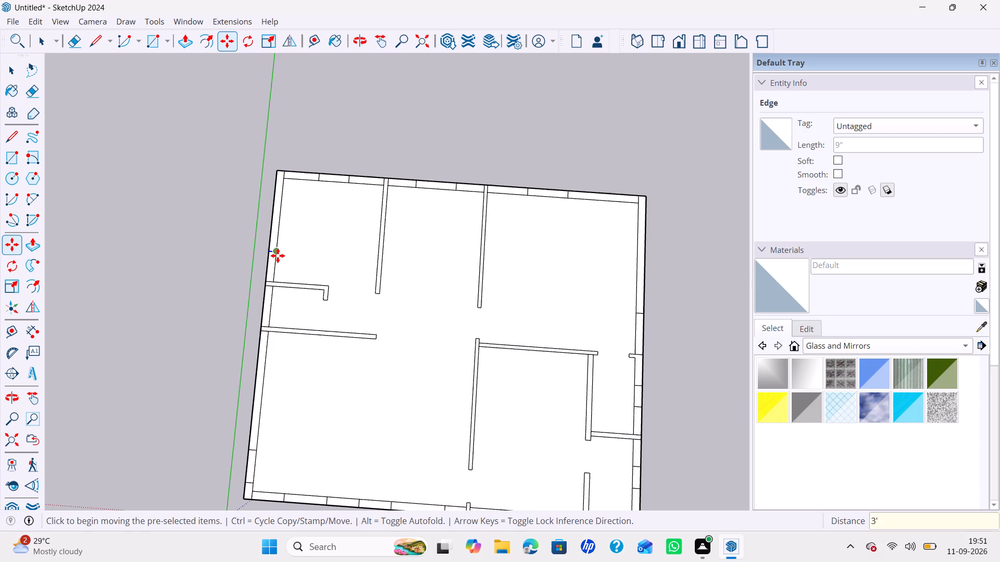
click(278, 256)
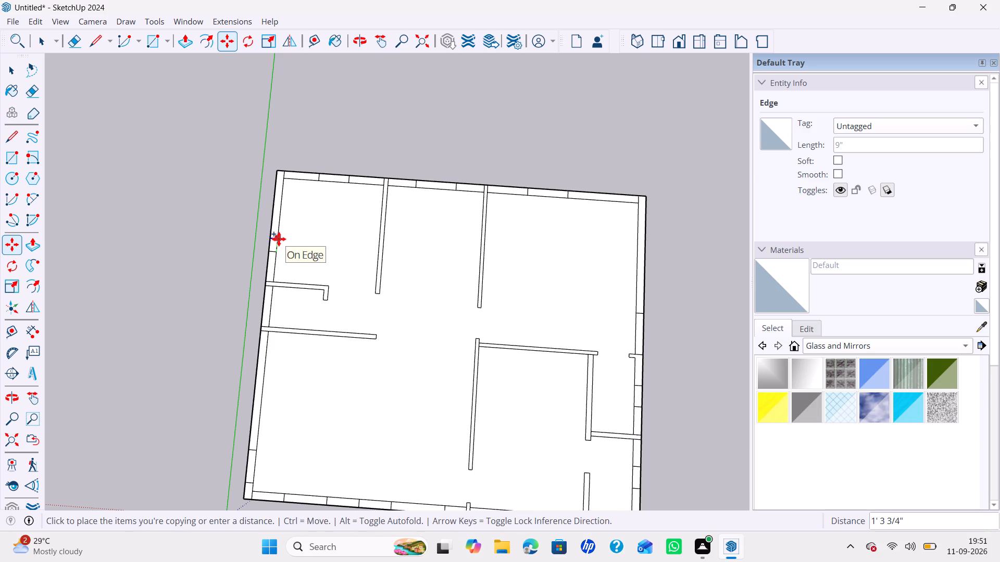
text(2')
key(Return)
key(space)
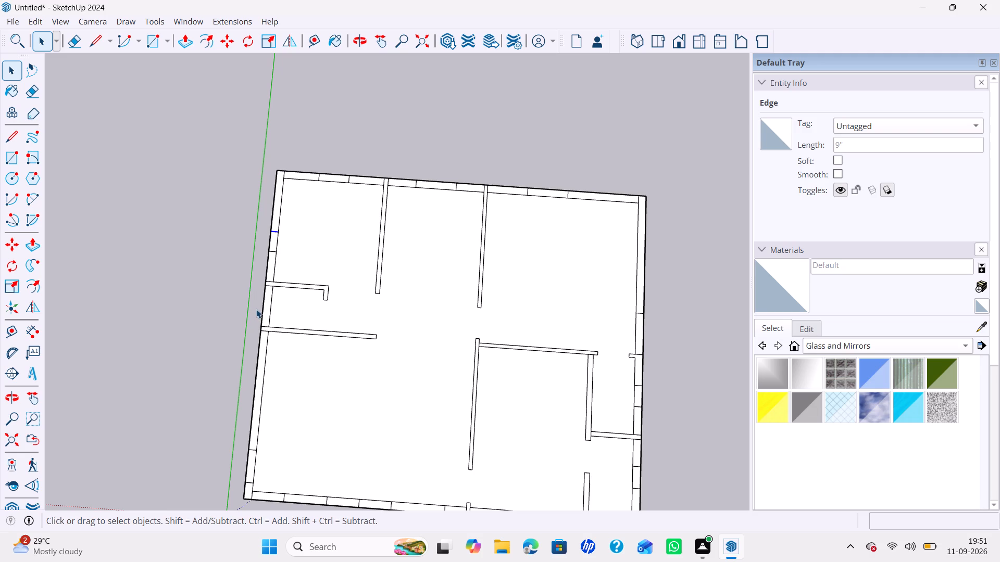
Mark a centred 2' opening in the left outer wall between the two inner walls, moving a halfway line 1' back and copying it 2' forward.
key(l)
click(269, 310)
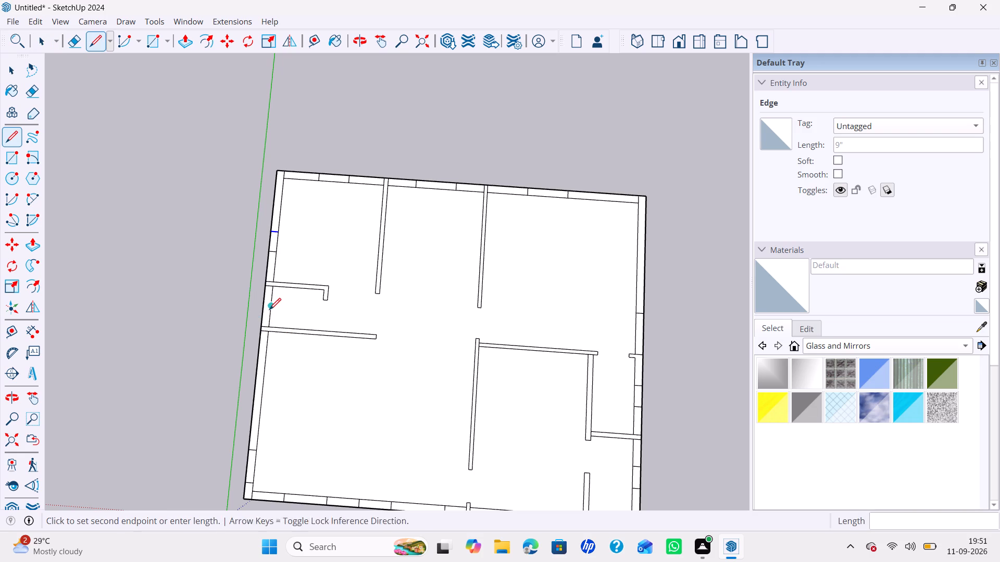
click(264, 308)
key(space)
click(267, 307)
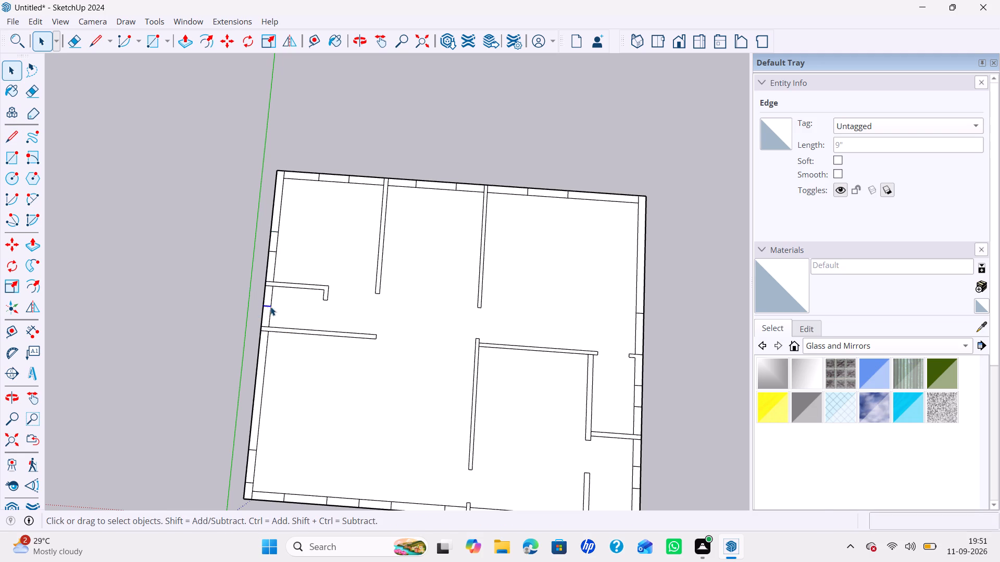
key(m)
click(271, 305)
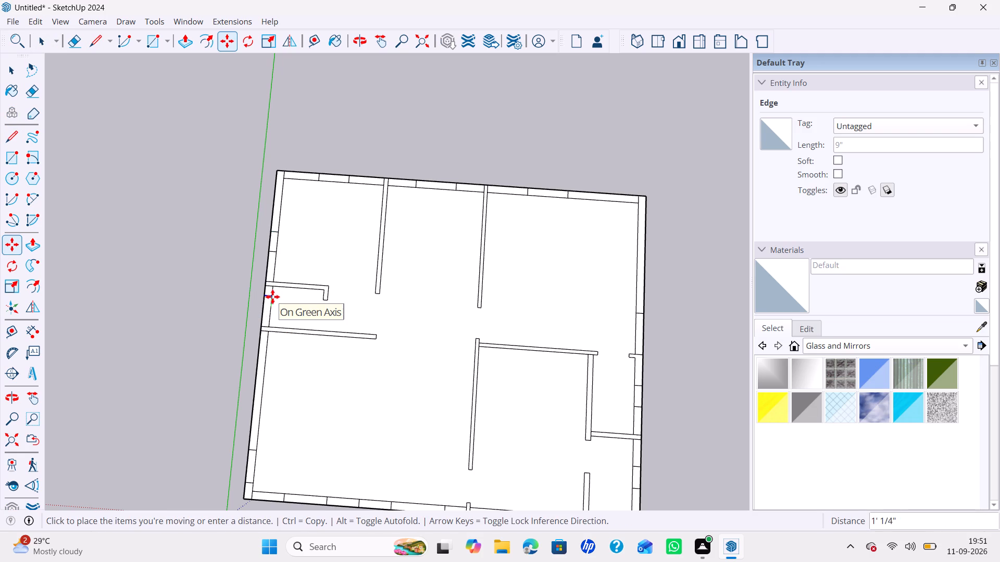
text(1')
key(Return)
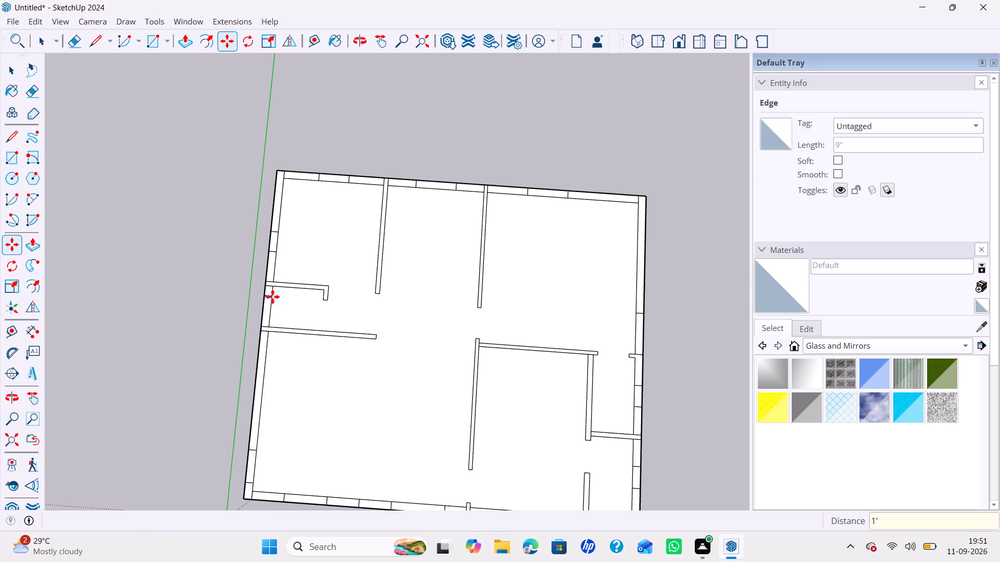
click(272, 297)
text(2')
key(Return)
key(space)
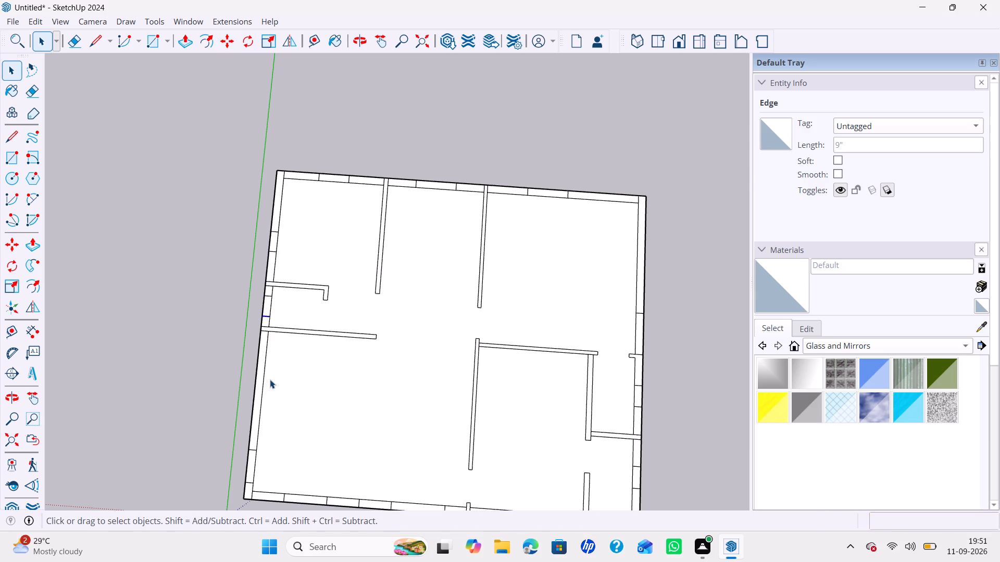
Mark a 4' opening in the front-left room's left outer wall, moving a line midway to the existing mark 2' back and copying it 4' forward.
click(265, 333)
key(l)
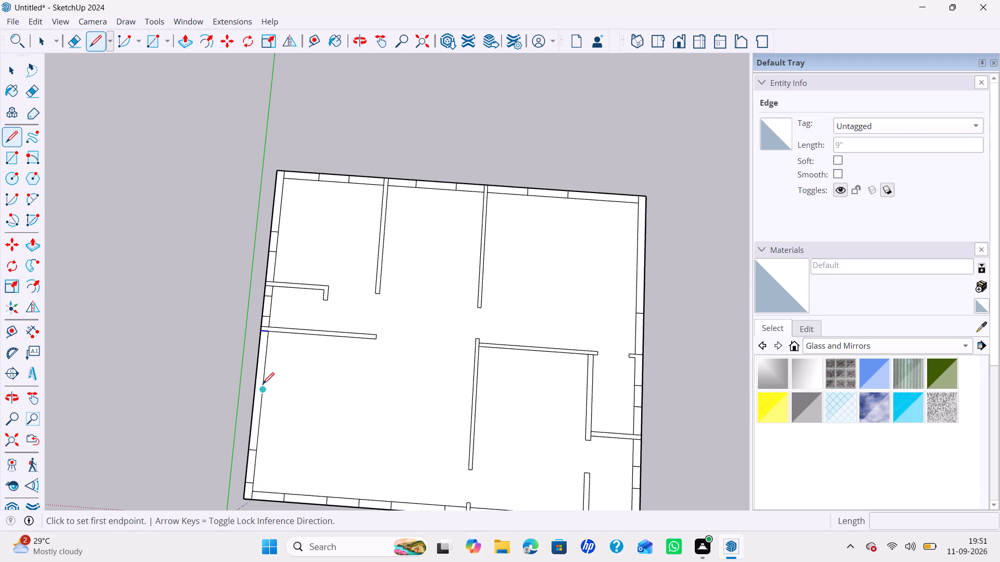
click(262, 388)
click(256, 386)
key(space)
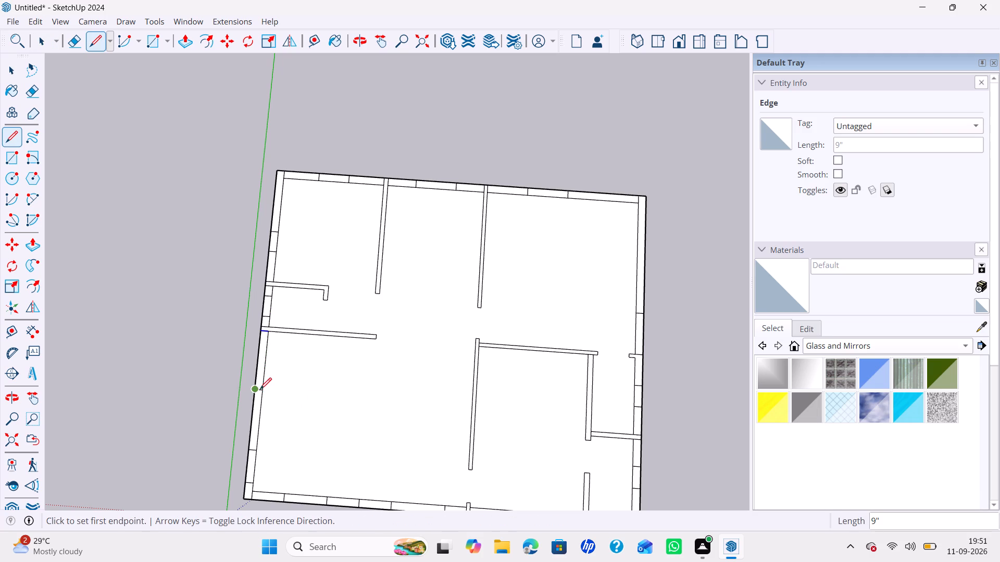
click(260, 392)
click(260, 389)
key(m)
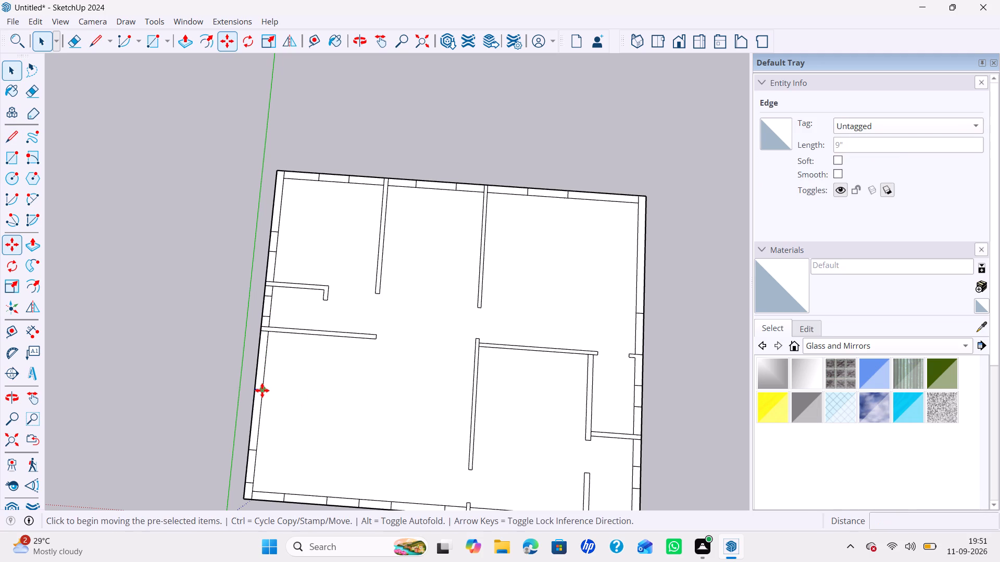
click(262, 390)
text(2')
key(Return)
click(263, 371)
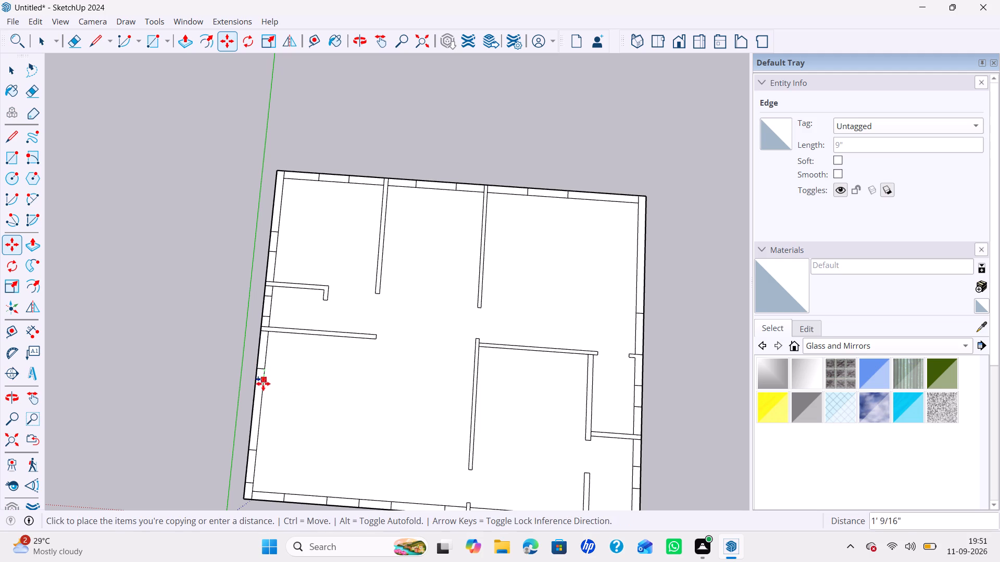
text(4')
key(Return)
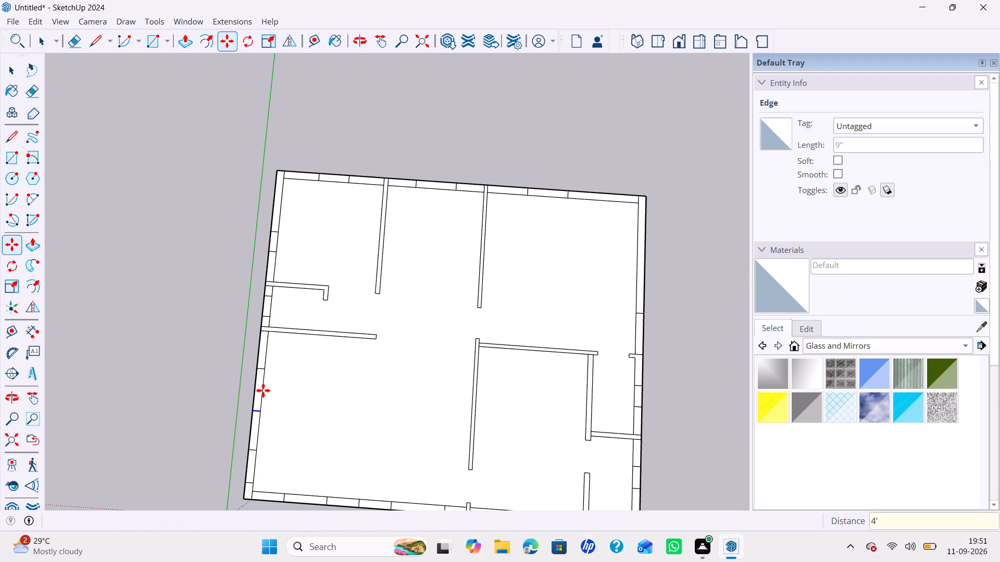
key(space)
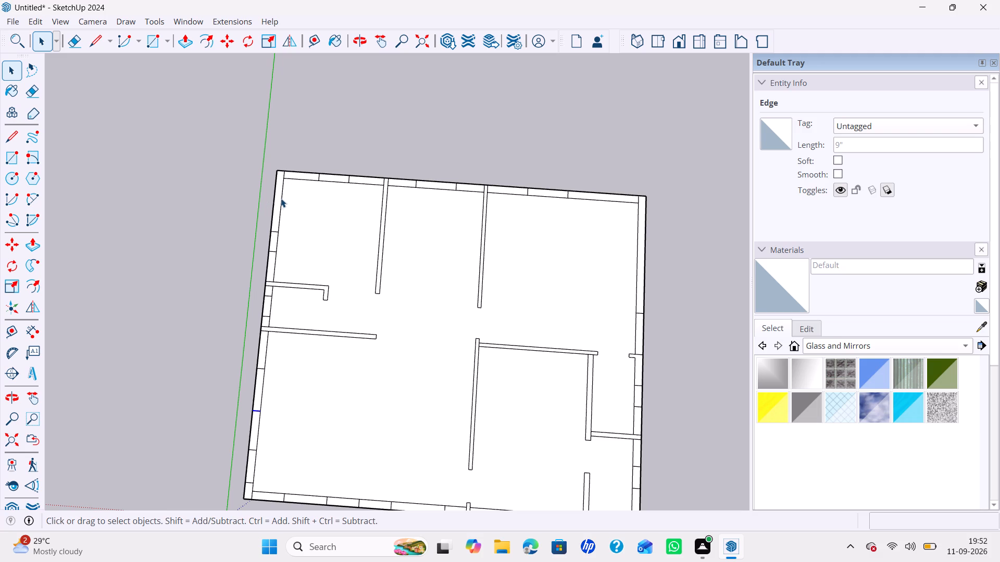
Select the four solid outer-wall pieces along the back-left room's left and back walls and make them one group.
click(281, 201)
click(278, 202)
click(278, 202)
ctrl+double_click(271, 265)
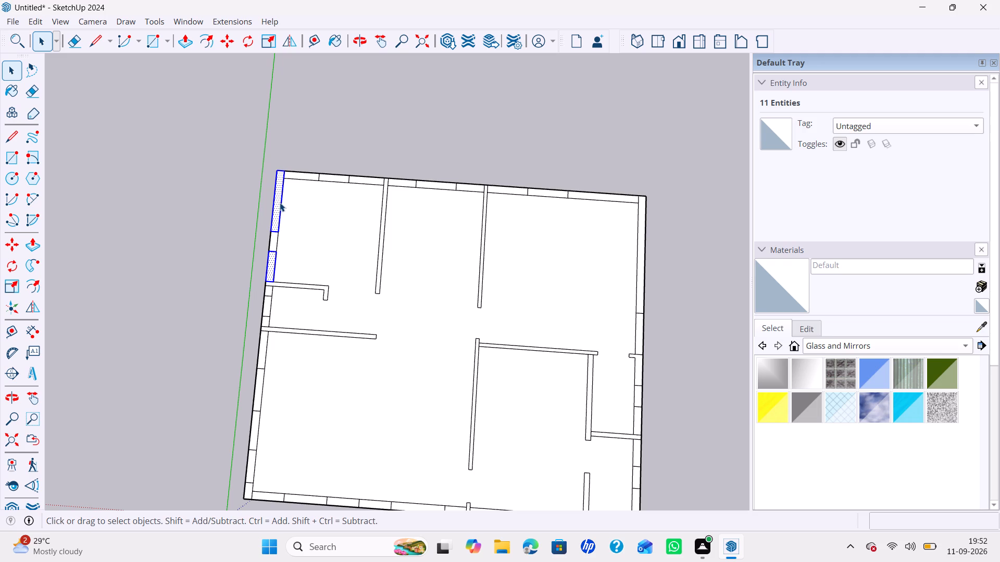
right_click(278, 182)
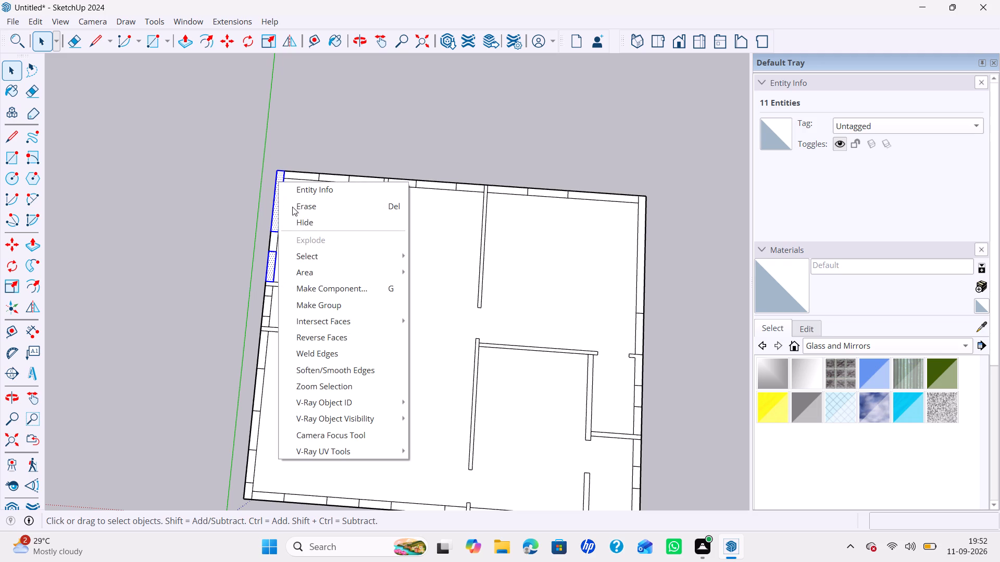
shift+double_click(309, 177)
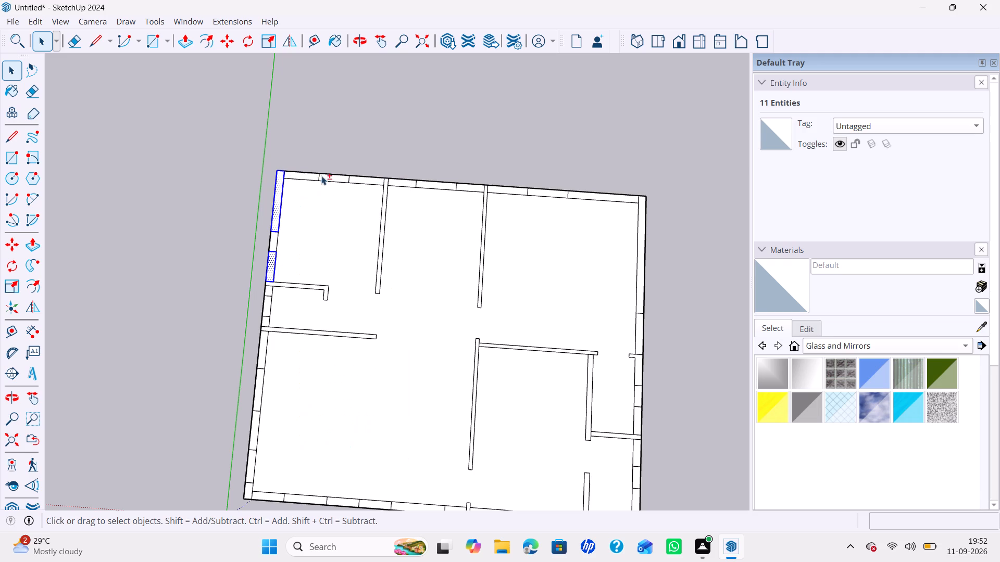
double_click(305, 175)
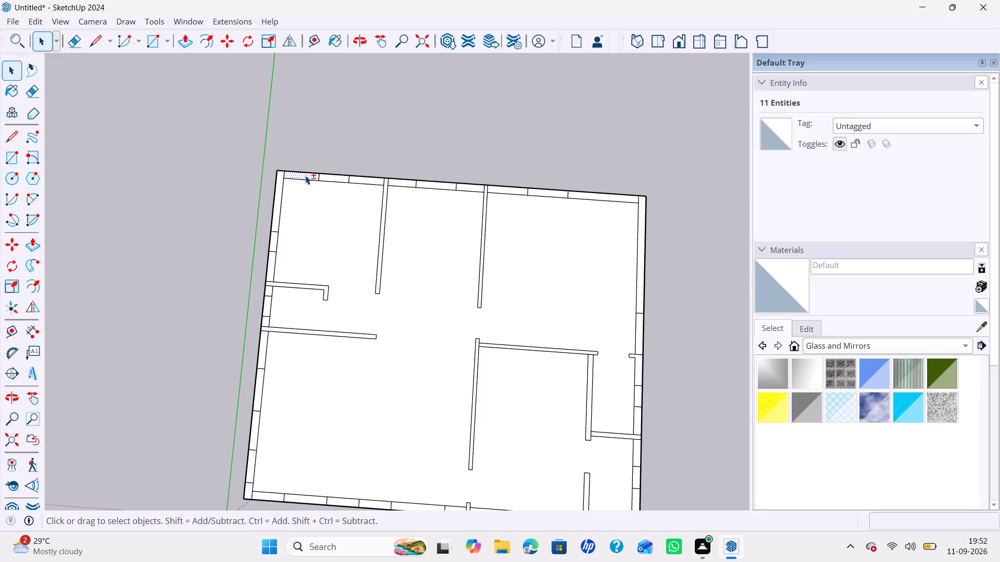
shift+double_click(277, 201)
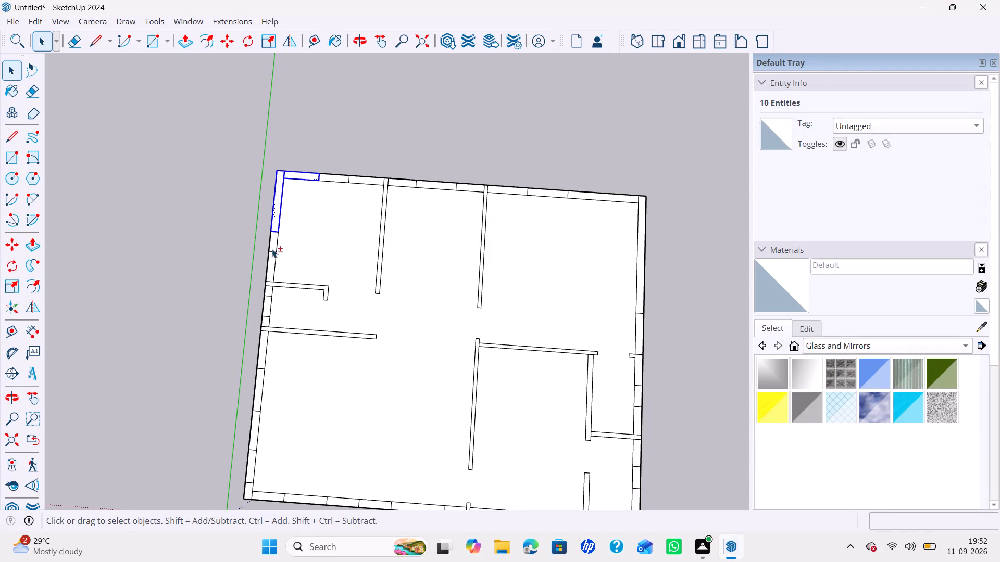
shift+double_click(272, 262)
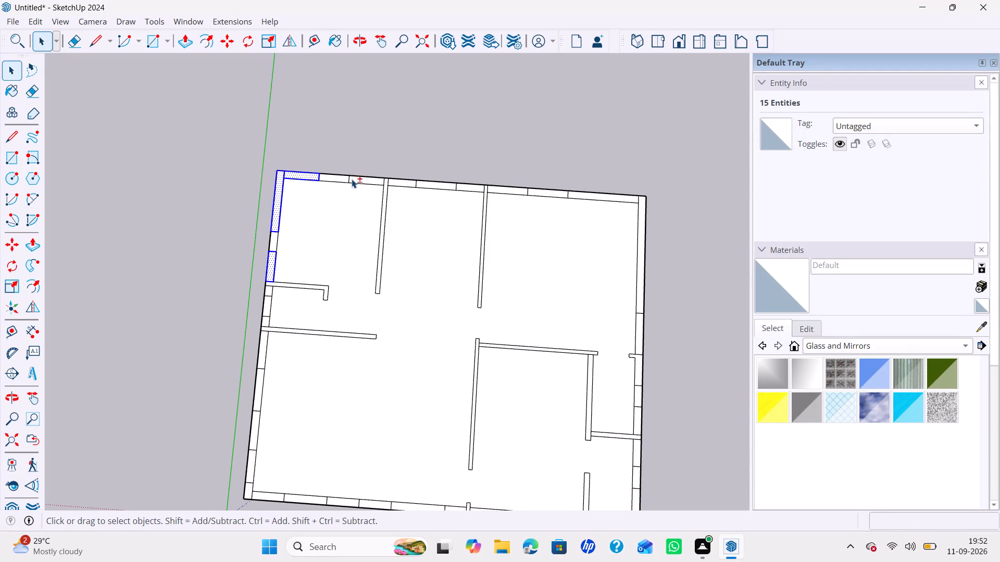
shift+double_click(358, 180)
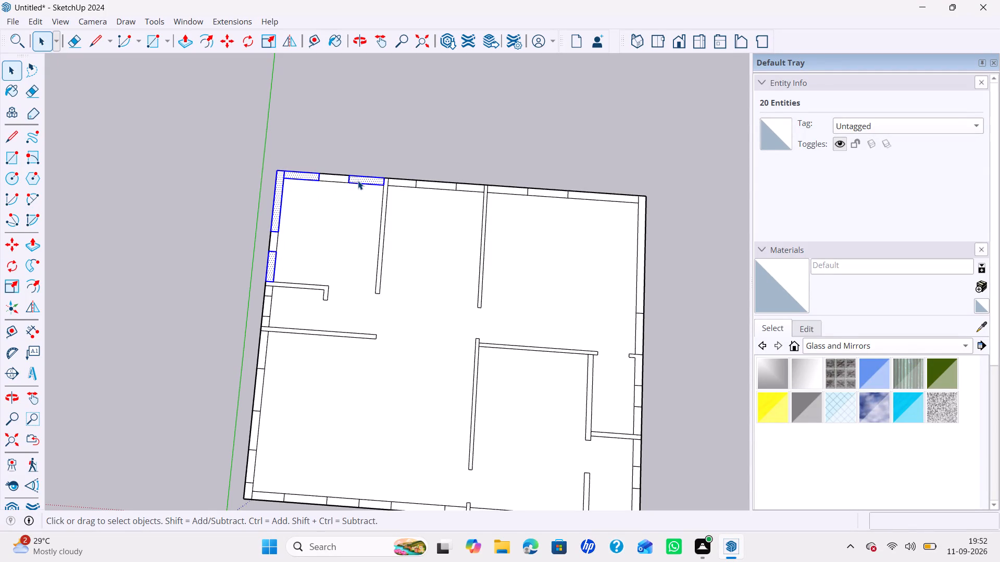
right_click(358, 181)
click(395, 306)
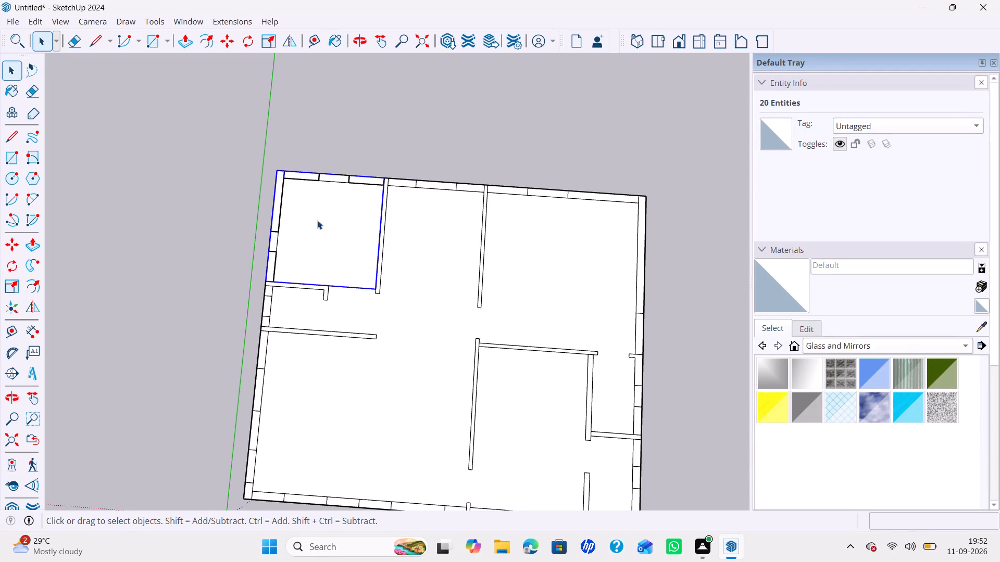
Open the wall group and push/pull all four wall pieces up to a height of 10'.
click(279, 203)
click(279, 203)
scroll(278, 206, up, 1)
key(p)
click(274, 267)
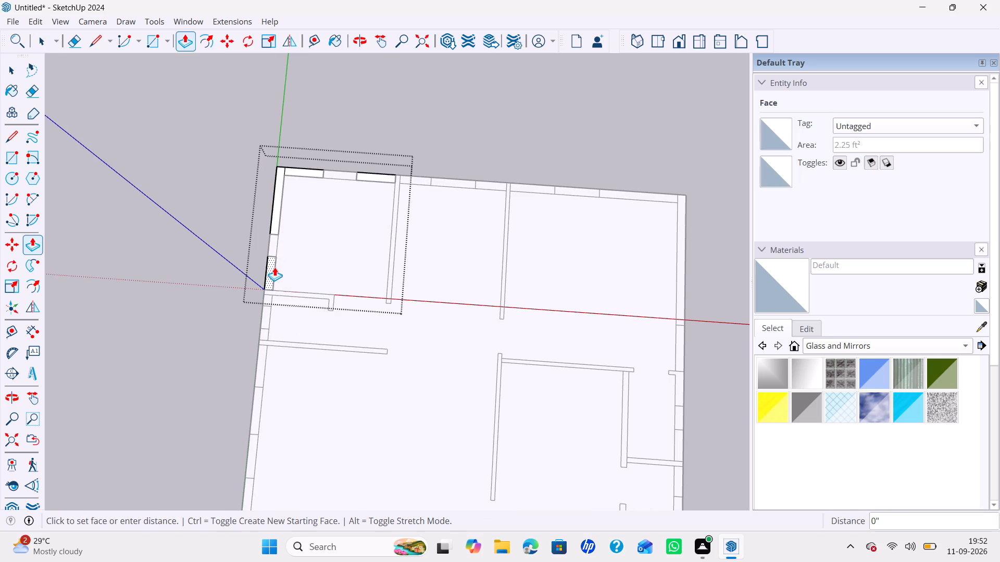
key(1)
text(0')
key(Return)
double_click(280, 186)
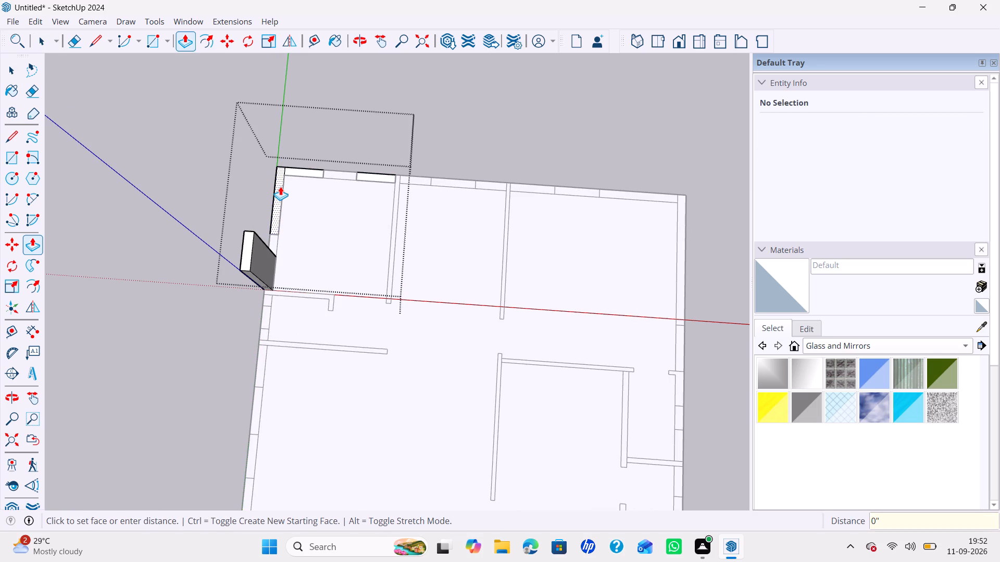
double_click(298, 174)
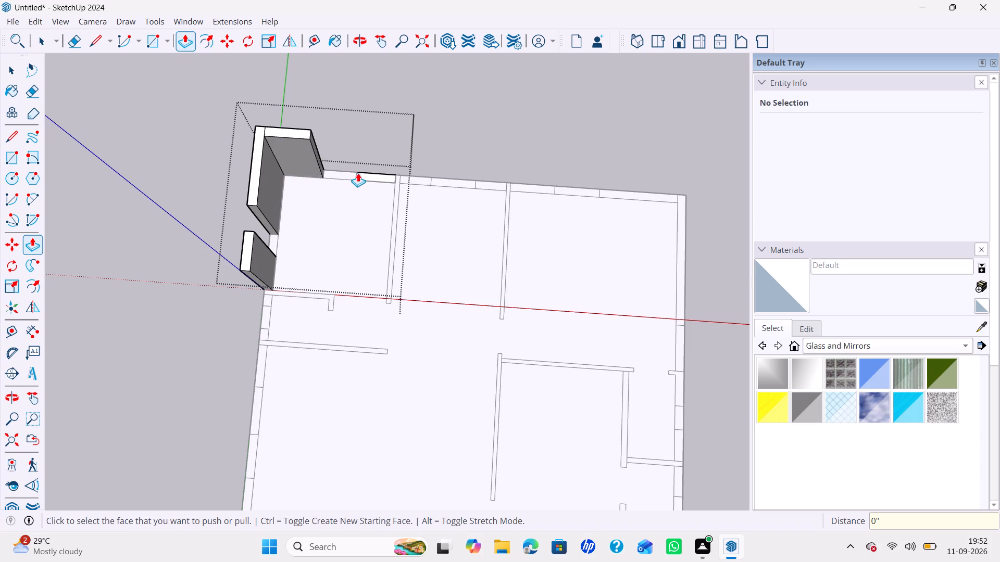
double_click(360, 173)
Copy the top edge of the wall end facing the left wall's 2' opening 3' straight down.
scroll(317, 183, up, 1)
middle_drag(317, 183, 511, 118)
scroll(433, 182, up, 1)
shift+middle_drag(422, 199, 505, 151)
middle_drag(349, 241, 377, 206)
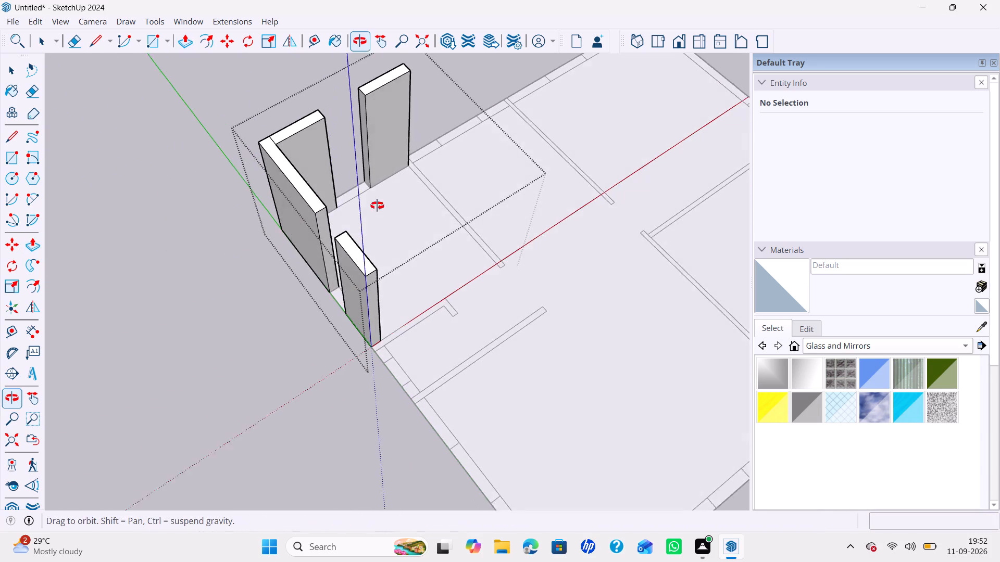
middle_drag(377, 206, 379, 205)
key(space)
scroll(337, 208, up, 4)
click(317, 207)
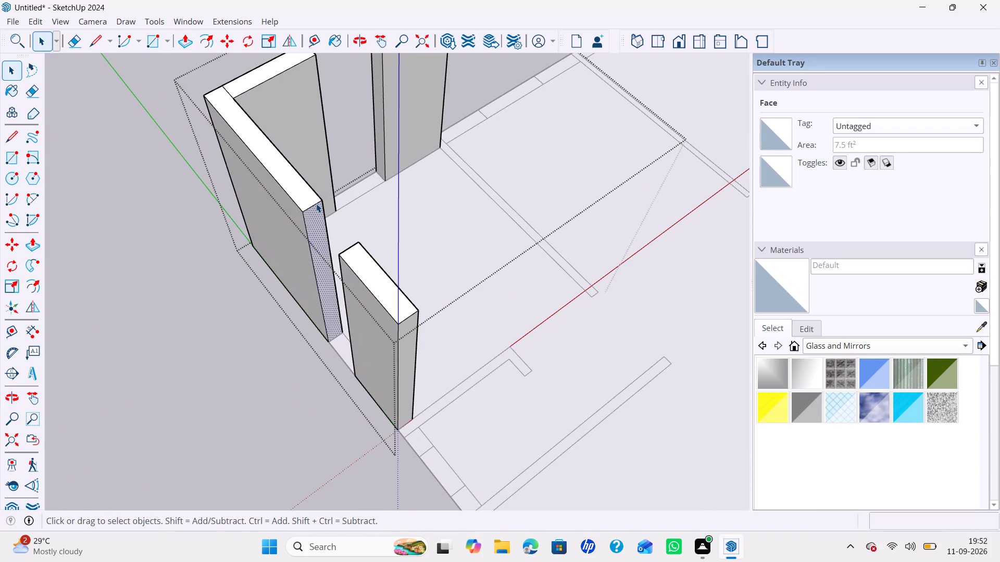
click(316, 203)
key(m)
click(321, 200)
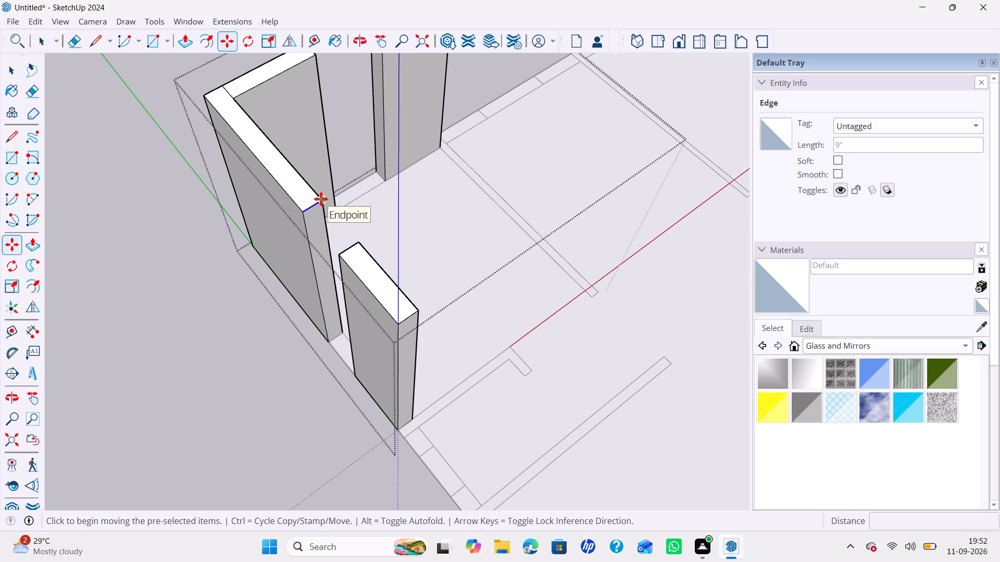
key(Up)
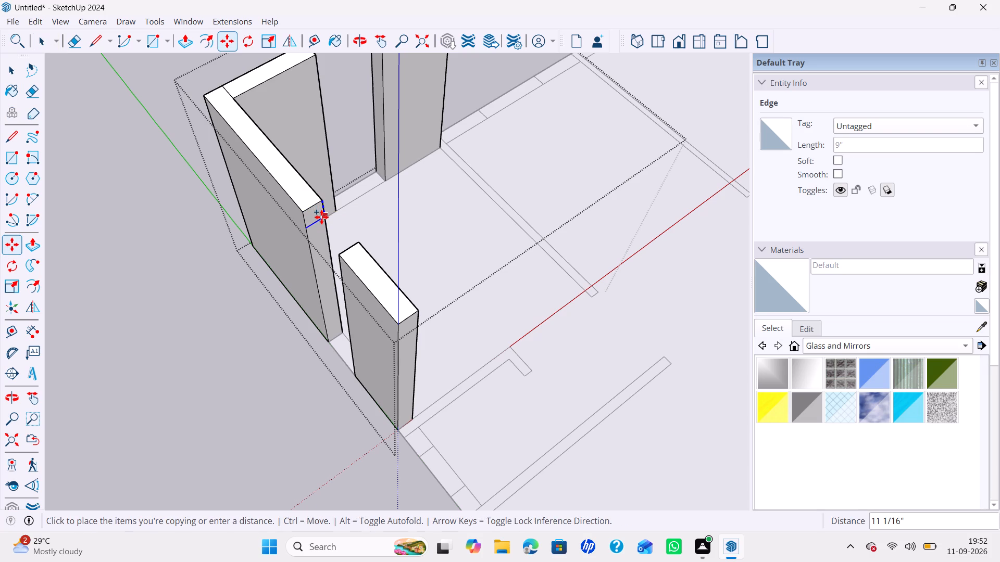
text(3')
key(Return)
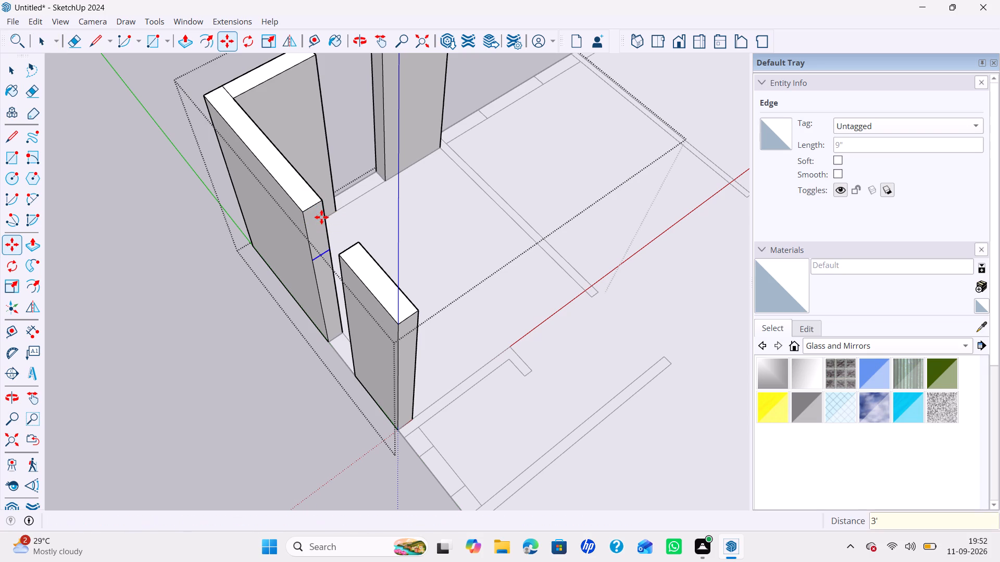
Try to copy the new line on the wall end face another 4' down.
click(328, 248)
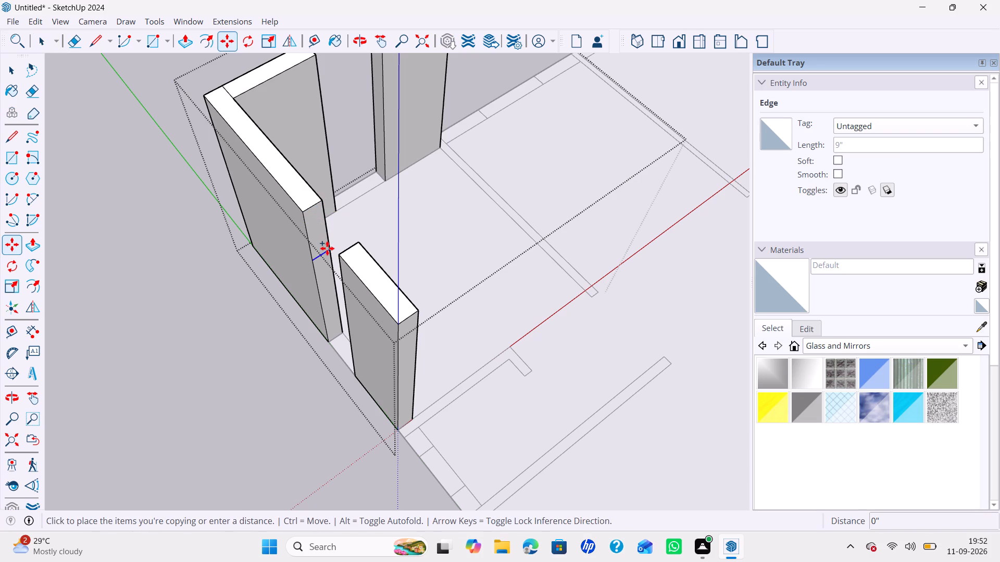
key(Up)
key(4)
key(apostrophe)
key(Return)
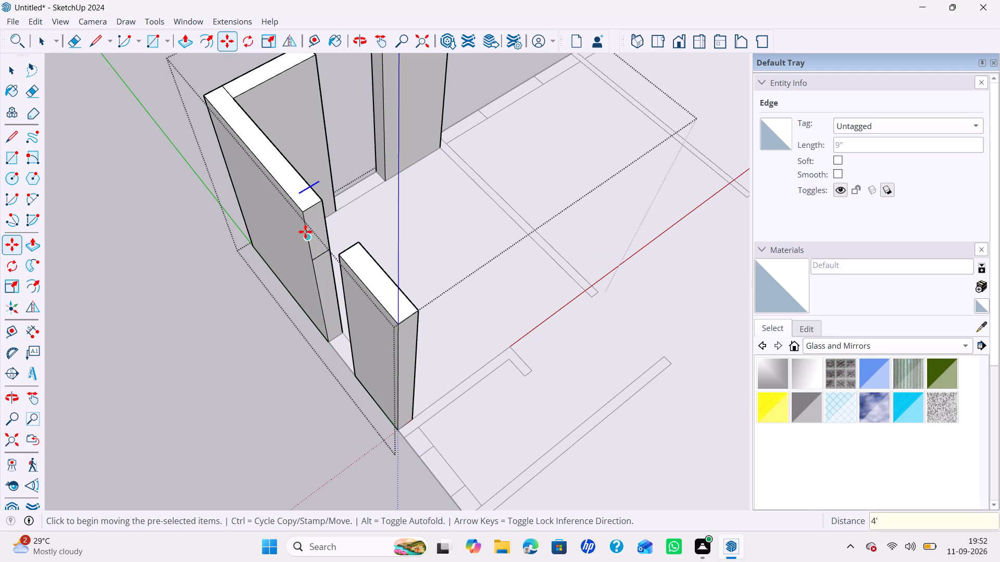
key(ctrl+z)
Copy the 3' line on the wall end face 4' straight down to mark the window sill.
key(space)
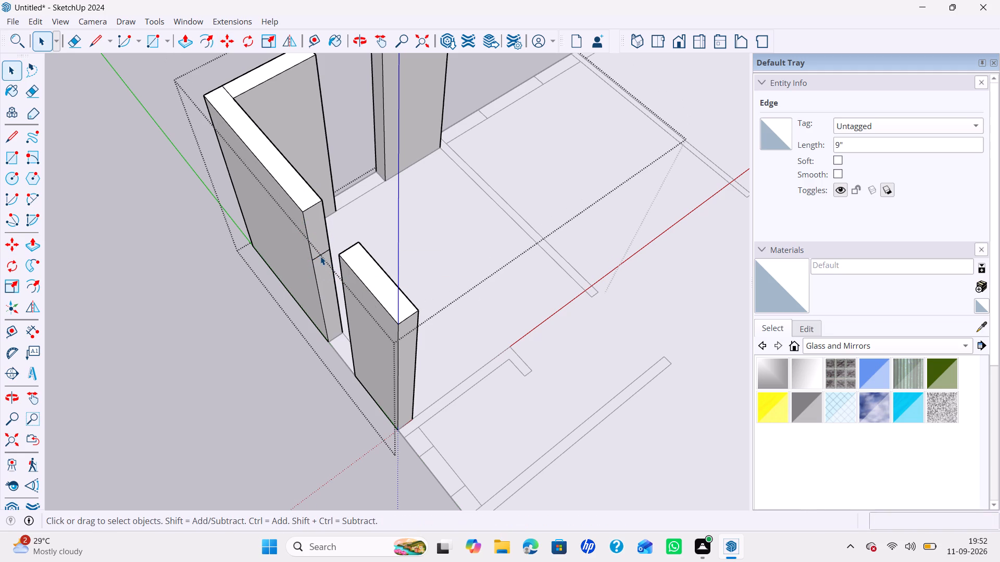
click(320, 256)
key(m)
click(327, 249)
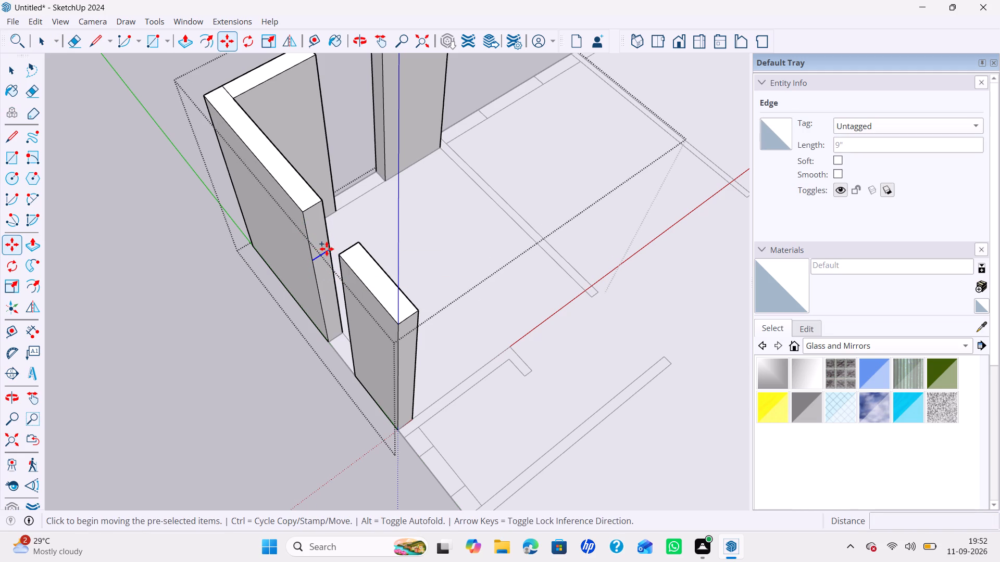
key(Up)
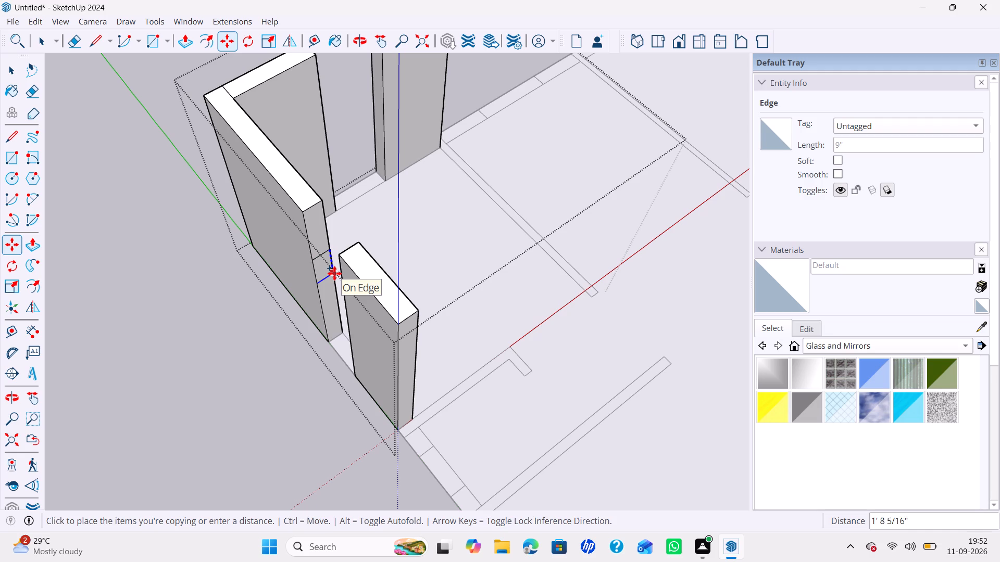
text(4')
key(Return)
key(space)
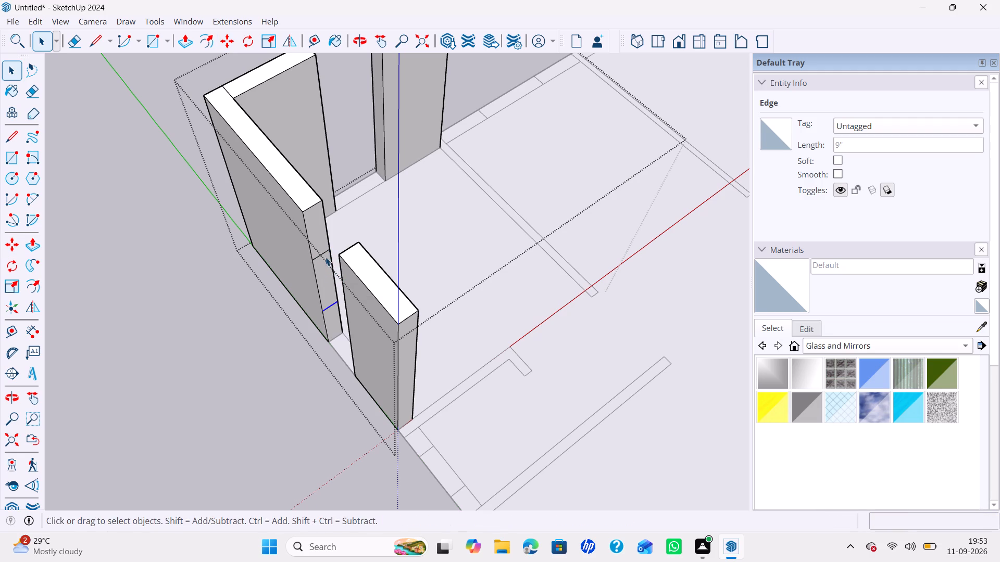
Push/pull the end face sections above and below the window 2' across the opening to meet the facing wall piece.
key(p)
click(322, 244)
click(341, 252)
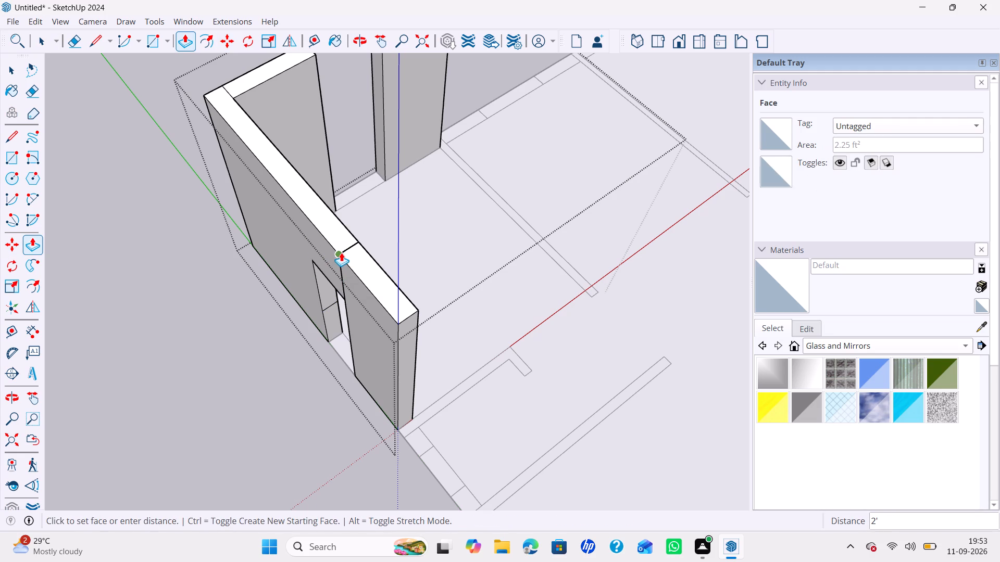
double_click(335, 310)
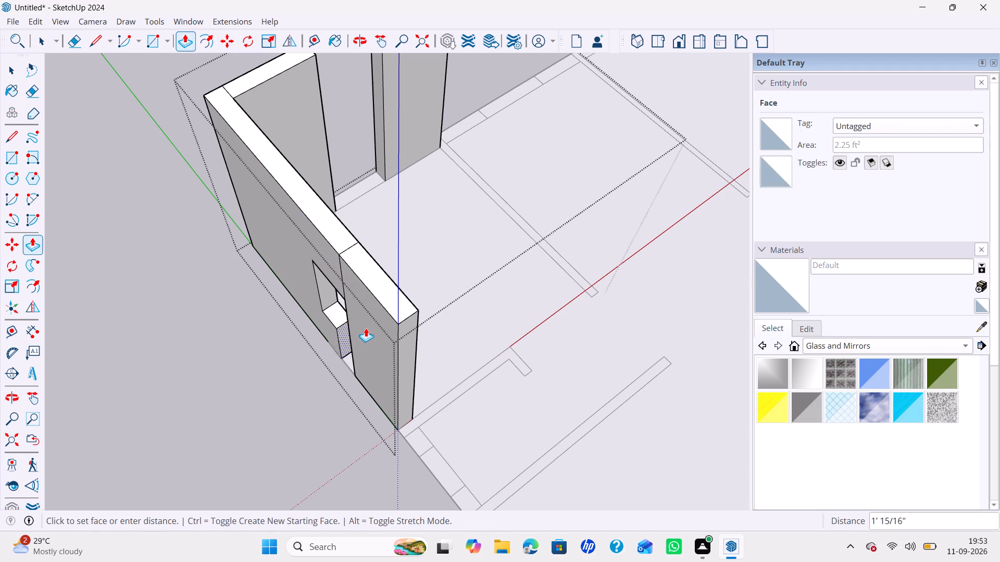
key(ctrl+z)
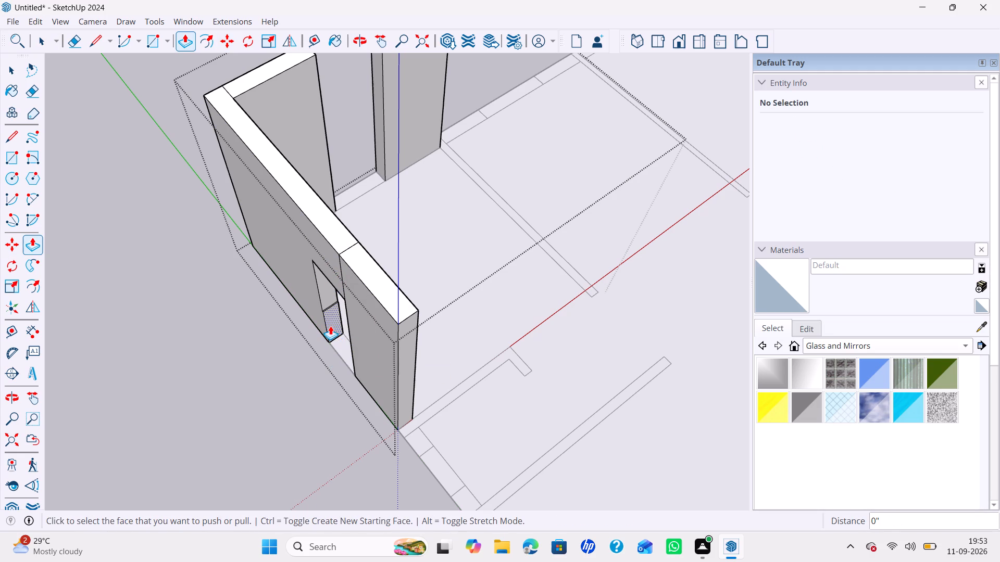
key(ctrl+z)
click(330, 326)
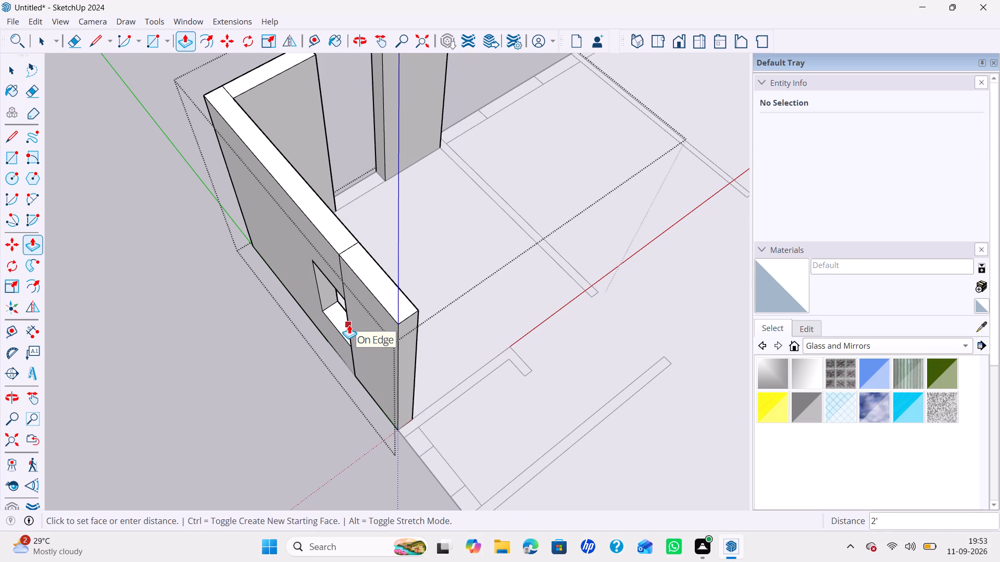
click(349, 325)
Erase the leftover seam edges around the window on the left wall's top, outer and inner faces.
key(space)
key(e)
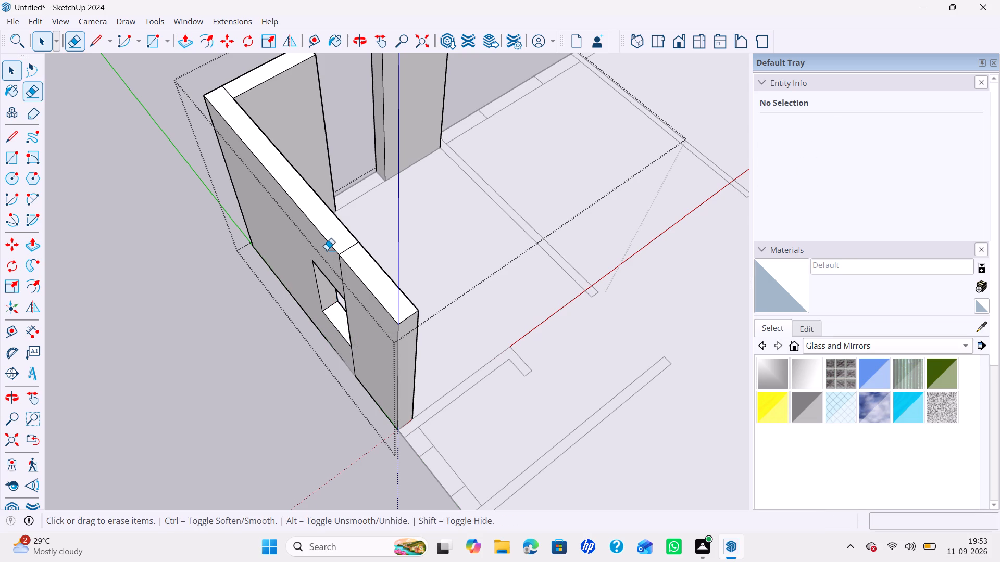
drag(357, 252, 346, 246)
drag(349, 272, 340, 270)
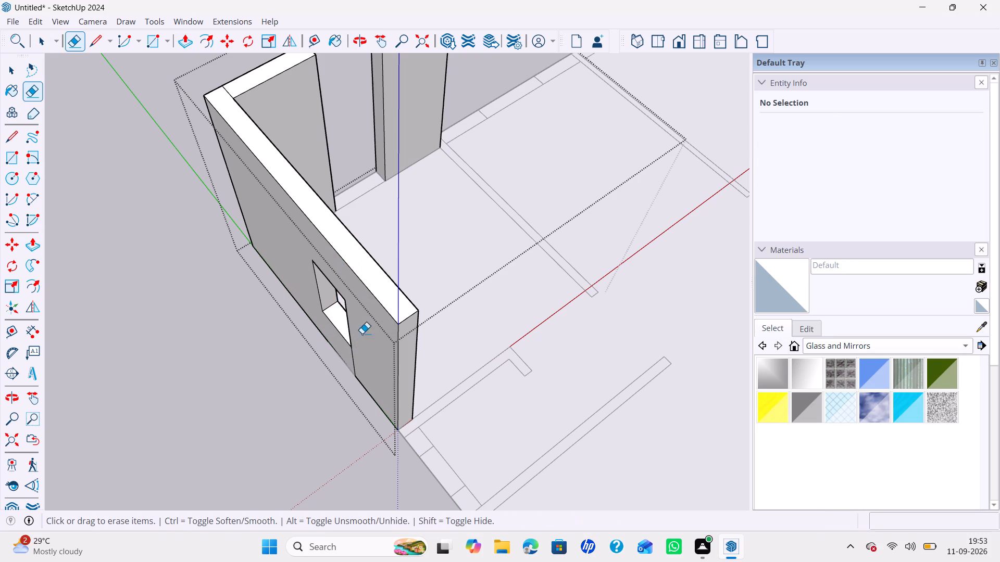
click(355, 359)
middle_drag(410, 273, 173, 309)
scroll(218, 304, up, 1)
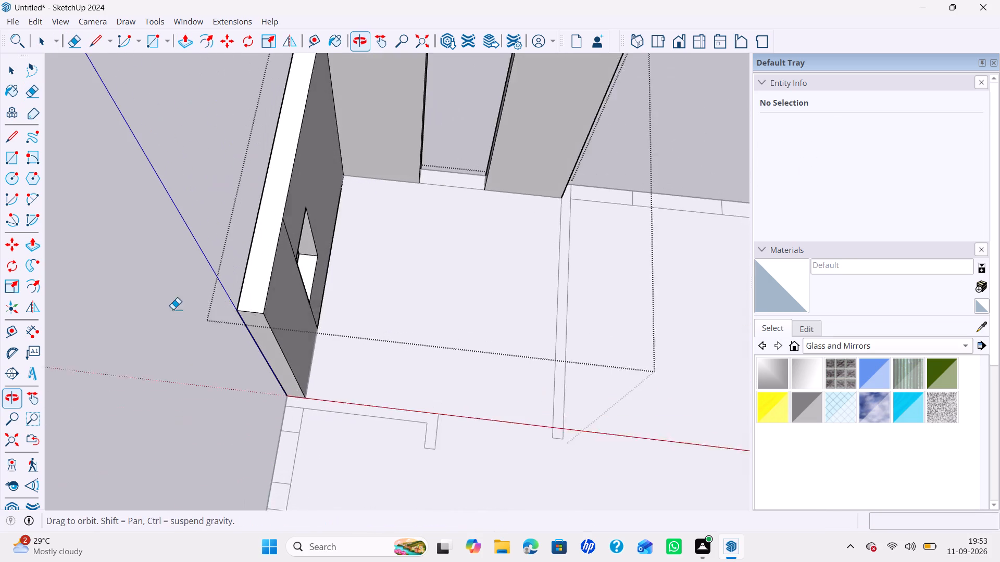
middle_drag(173, 309, 172, 310)
drag(290, 253, 289, 246)
click(314, 315)
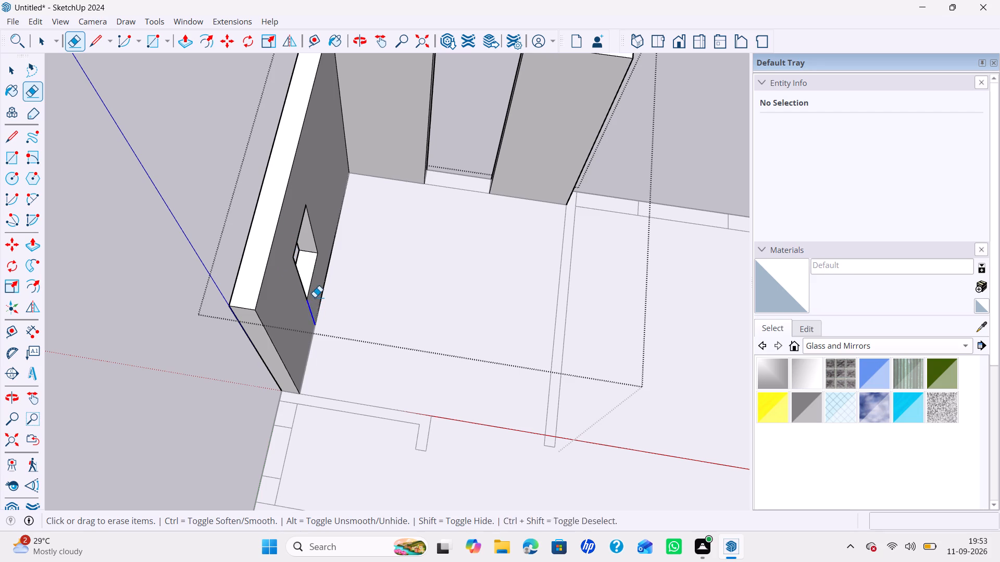
key(space)
Erase the seam edge across the wall tops at the corner where the left wall meets the adjoining wall.
scroll(344, 251, down, 4)
shift+middle_drag(345, 259, 341, 305)
middle_drag(342, 272, 399, 237)
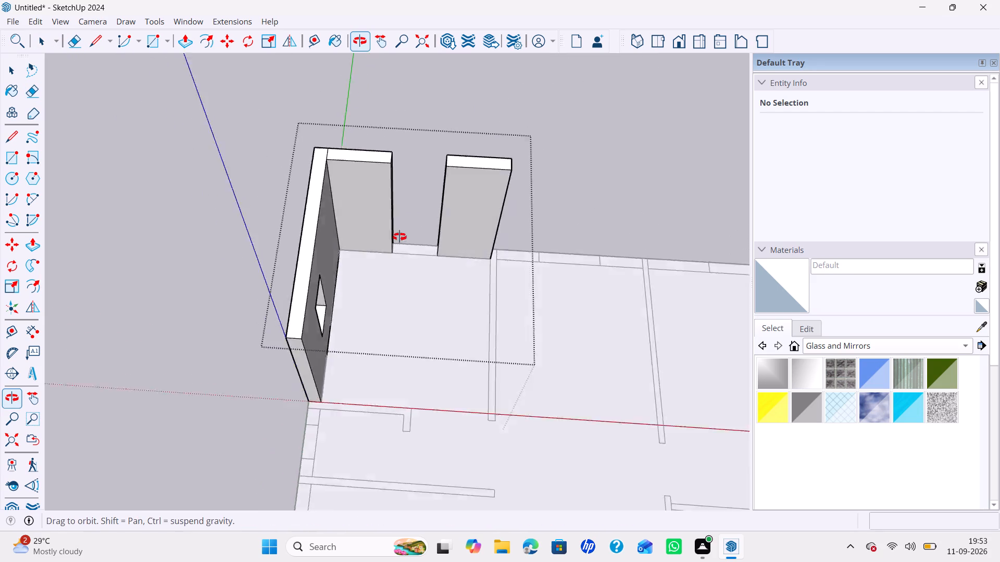
middle_drag(399, 237, 616, 185)
middle_drag(445, 305, 244, 331)
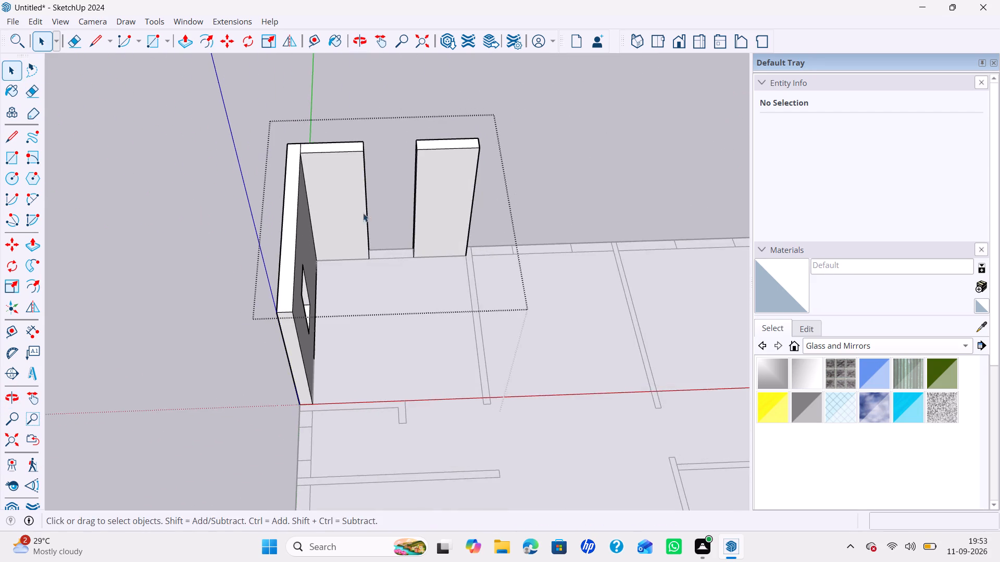
middle_drag(360, 214, 192, 244)
scroll(399, 104, up, 3)
key(e)
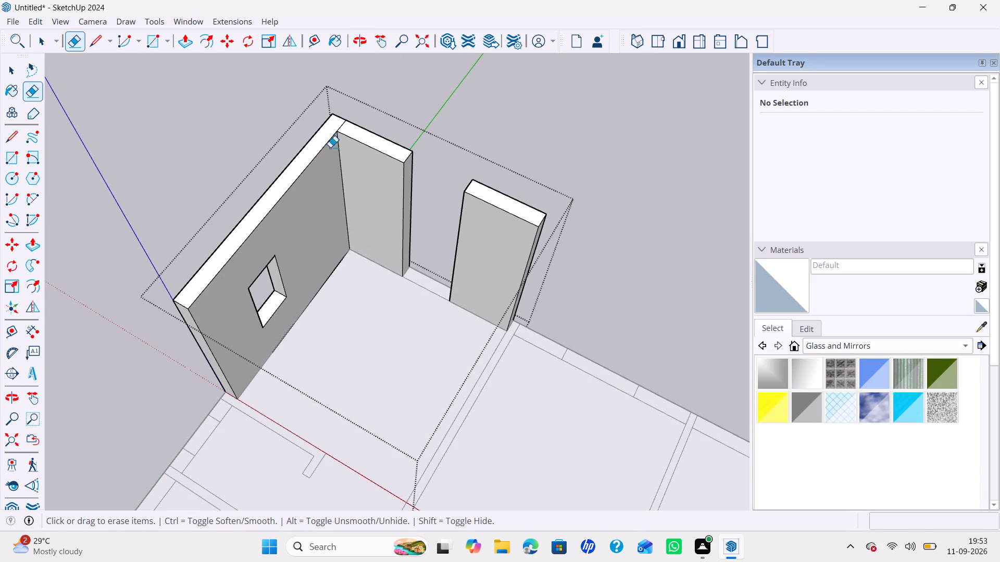
click(342, 128)
Copy the top edge of the adjoining wall's end face 3' straight down, and the copy another 4' down, marking window head and sill.
middle_drag(383, 148, 294, 123)
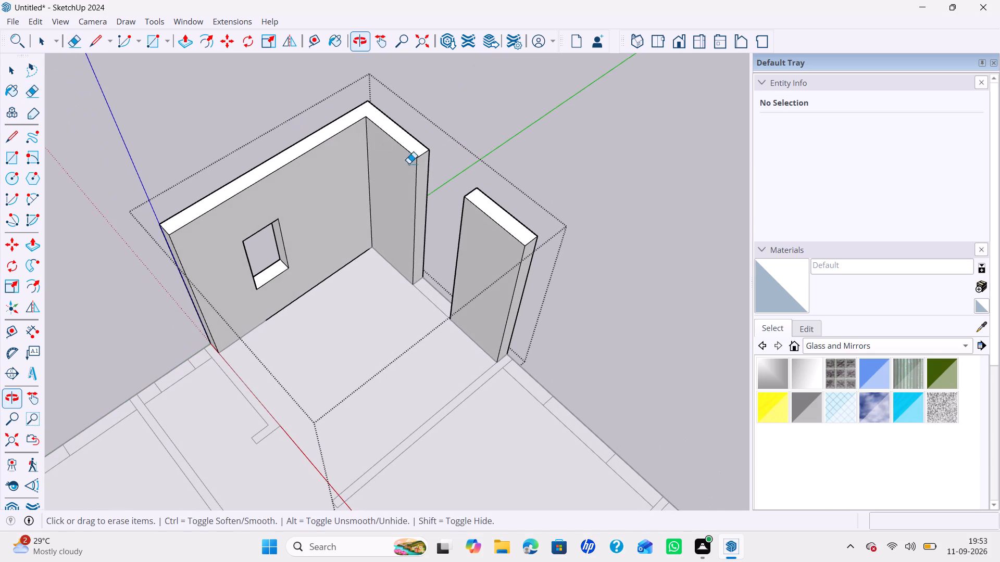
key(space)
click(431, 168)
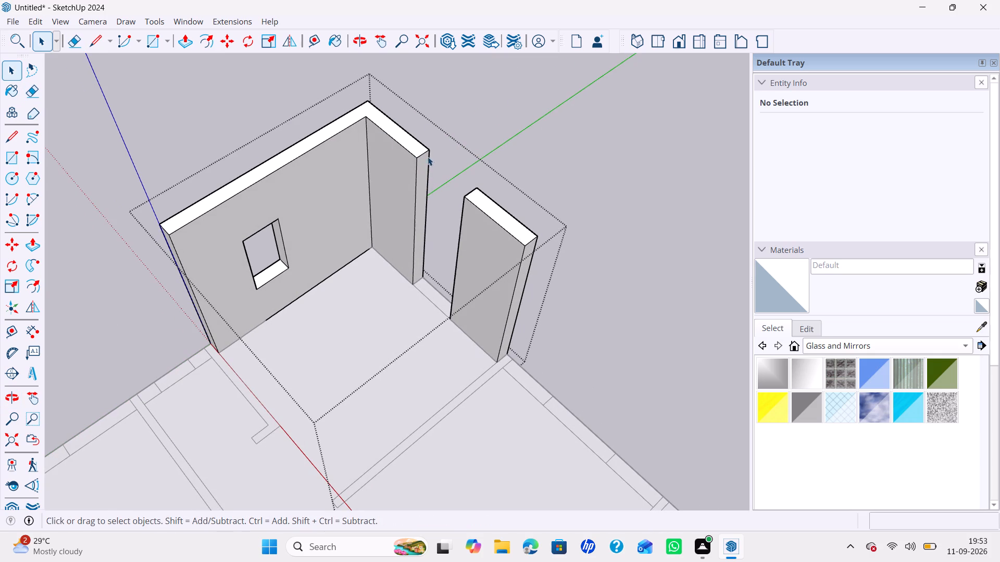
click(426, 154)
key(m)
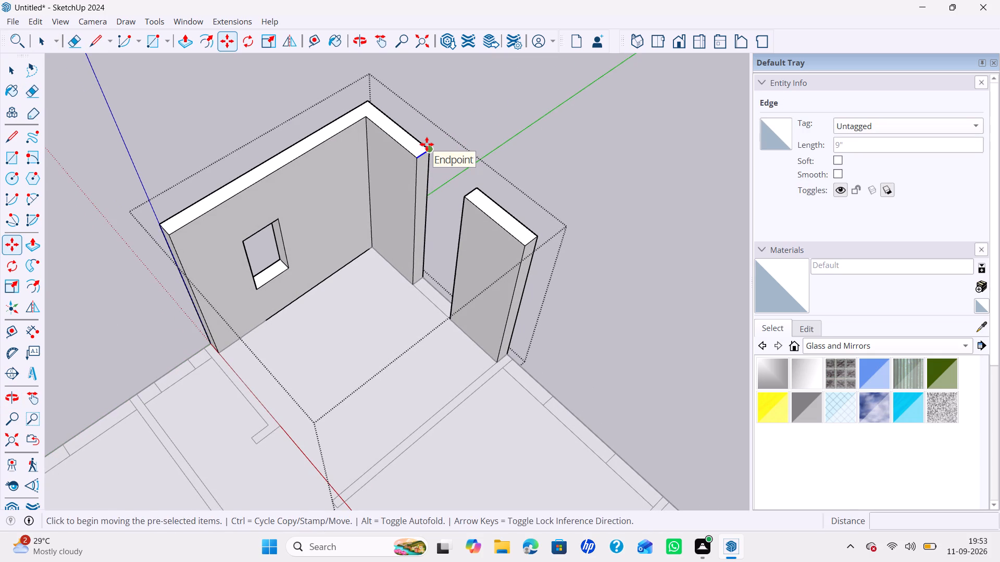
ctrl+click(427, 144)
key(Up)
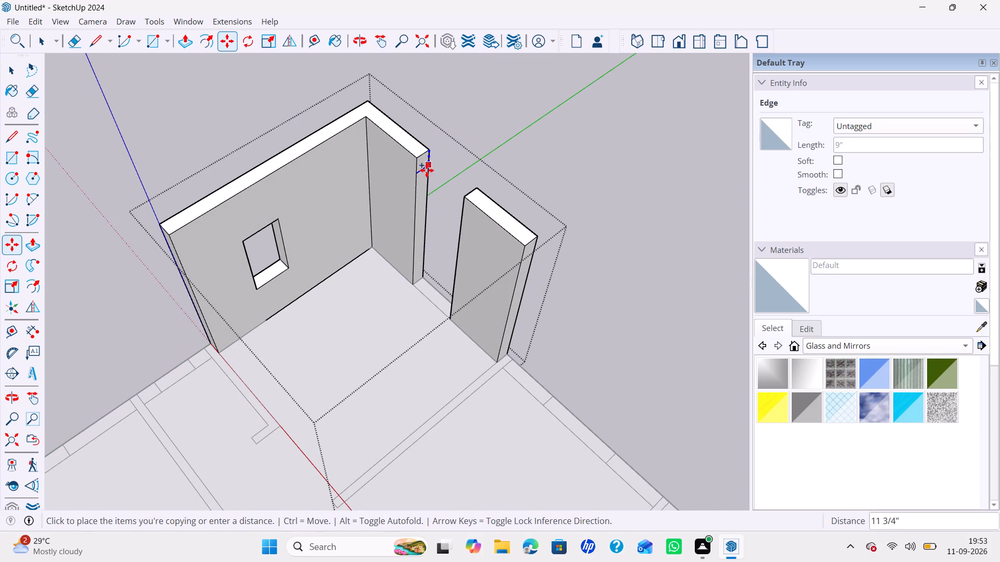
key(3)
key(apostrophe)
key(Return)
click(427, 198)
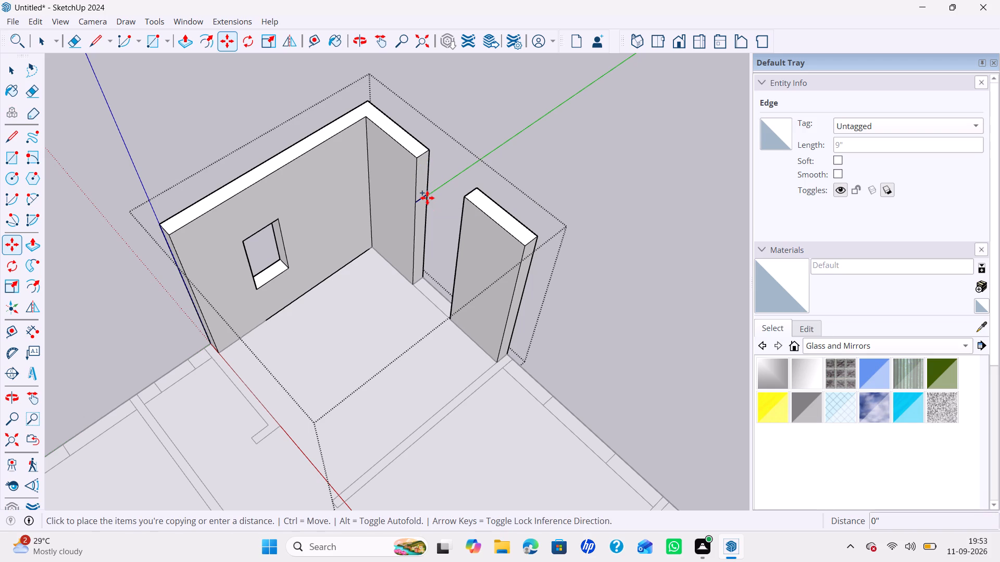
key(Up)
text(4')
key(Return)
Push/pull the end face sections above and below the window 3' across the opening to meet the facing wall piece.
key(p)
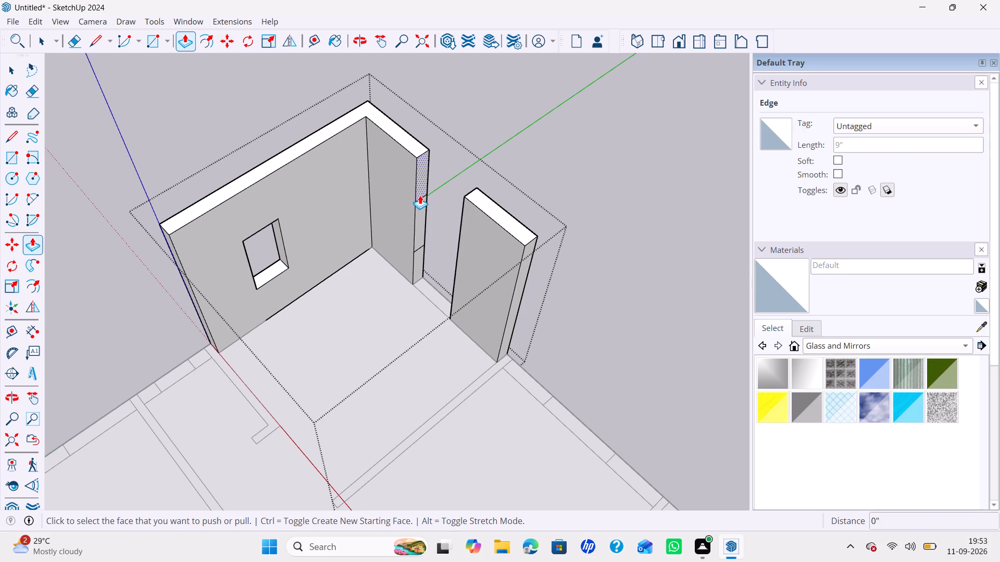
click(419, 195)
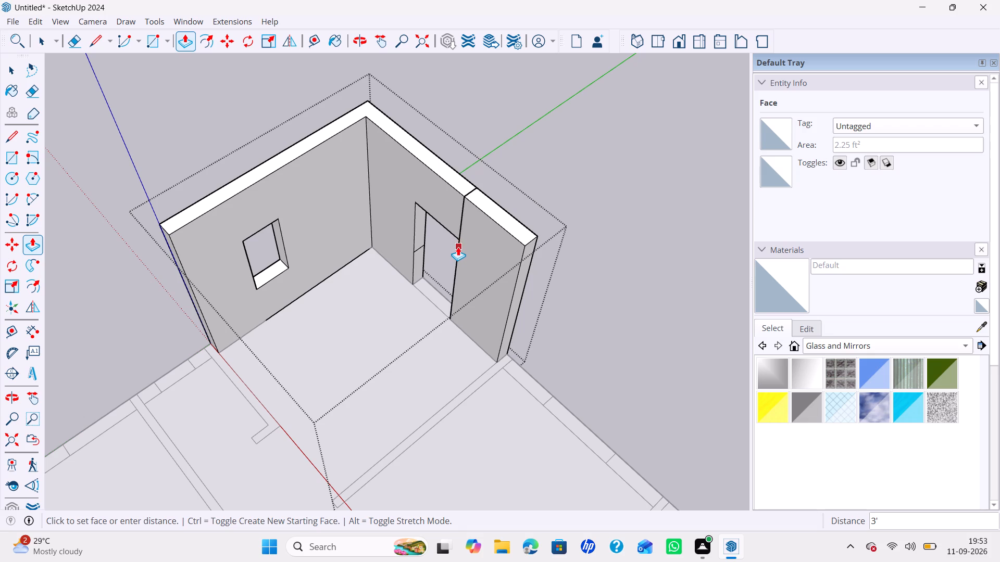
click(458, 247)
click(420, 264)
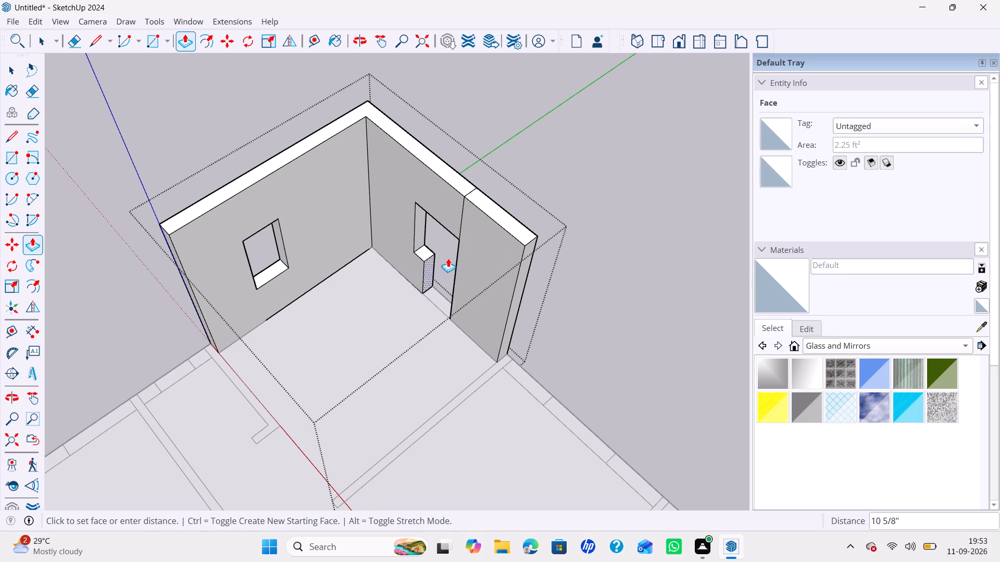
click(459, 256)
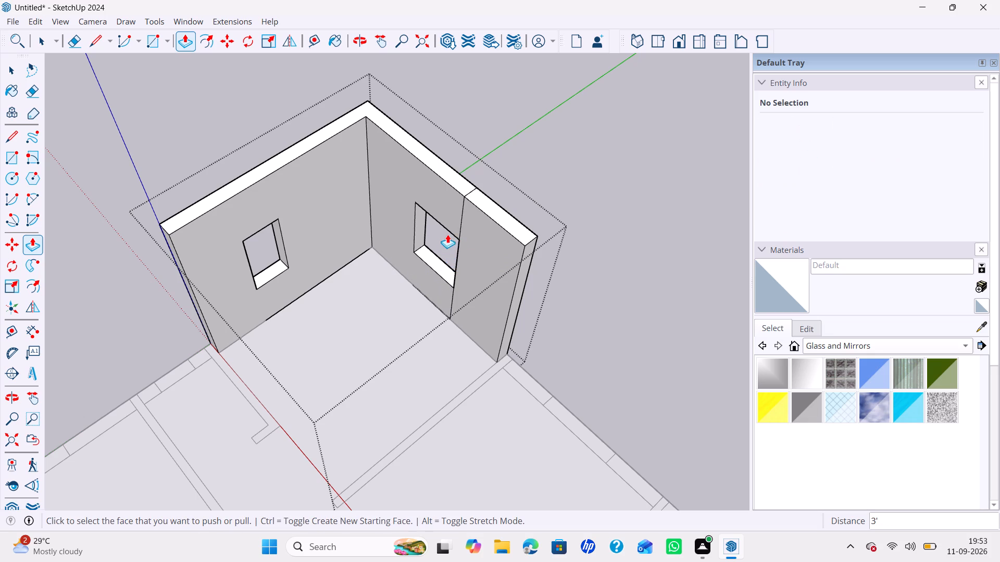
Erase the leftover seam edges around the new window on the wall's top, inner and outer faces, and leave the group.
key(e)
click(460, 224)
click(468, 195)
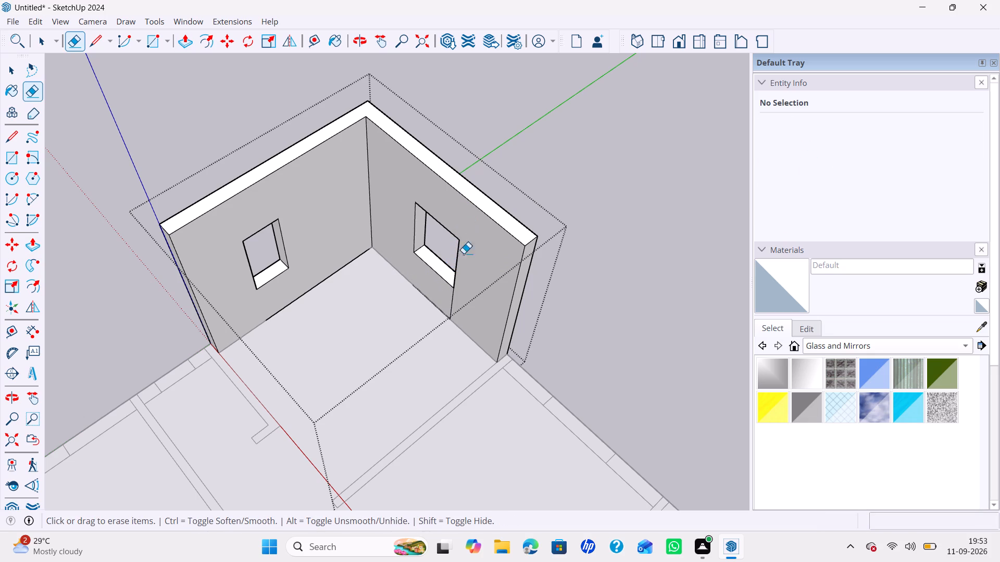
drag(457, 297, 453, 297)
middle_drag(520, 226, 223, 213)
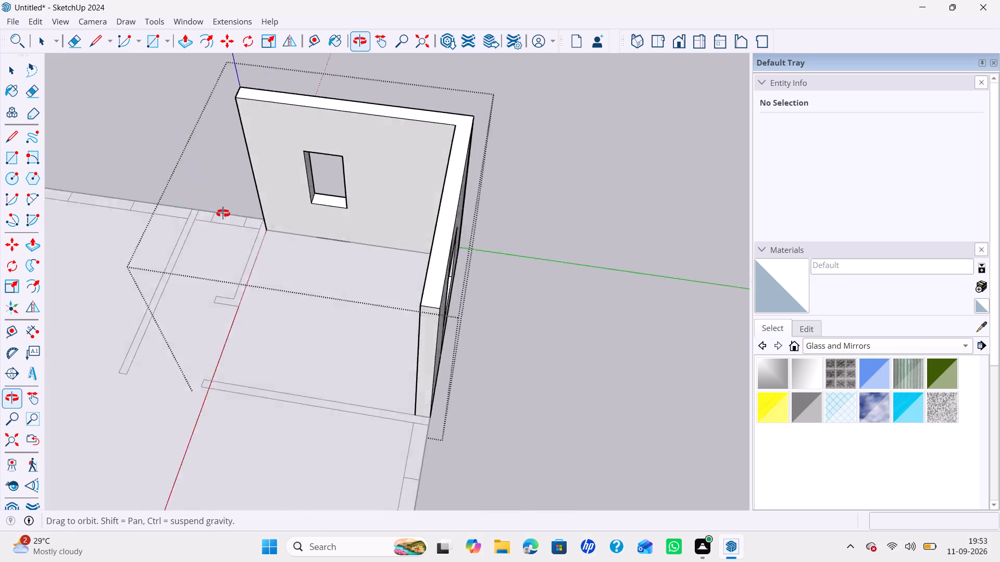
middle_drag(223, 213, 179, 201)
scroll(179, 201, up, 1)
middle_drag(478, 265, 401, 251)
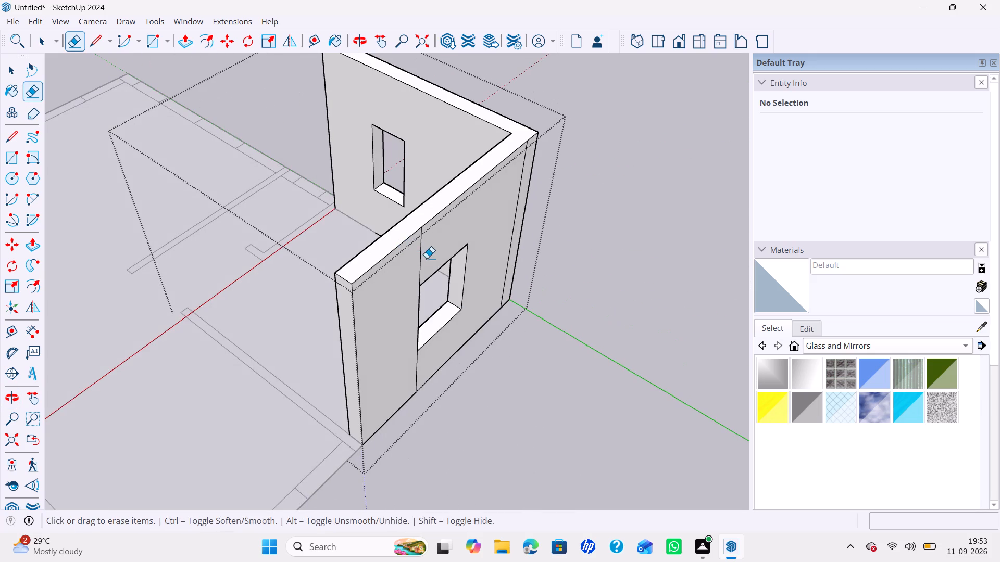
drag(427, 258, 417, 262)
drag(421, 364, 415, 363)
key(space)
click(571, 173)
Reopen the wall group and erase the vertical seam near the corner on the outer face.
scroll(469, 240, down, 1)
double_click(504, 228)
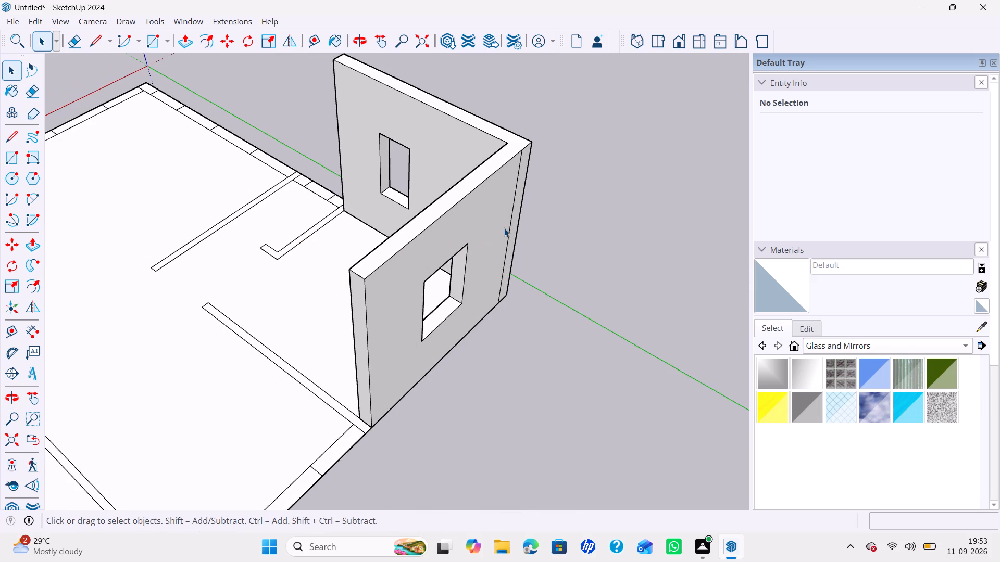
key(e)
click(510, 222)
key(space)
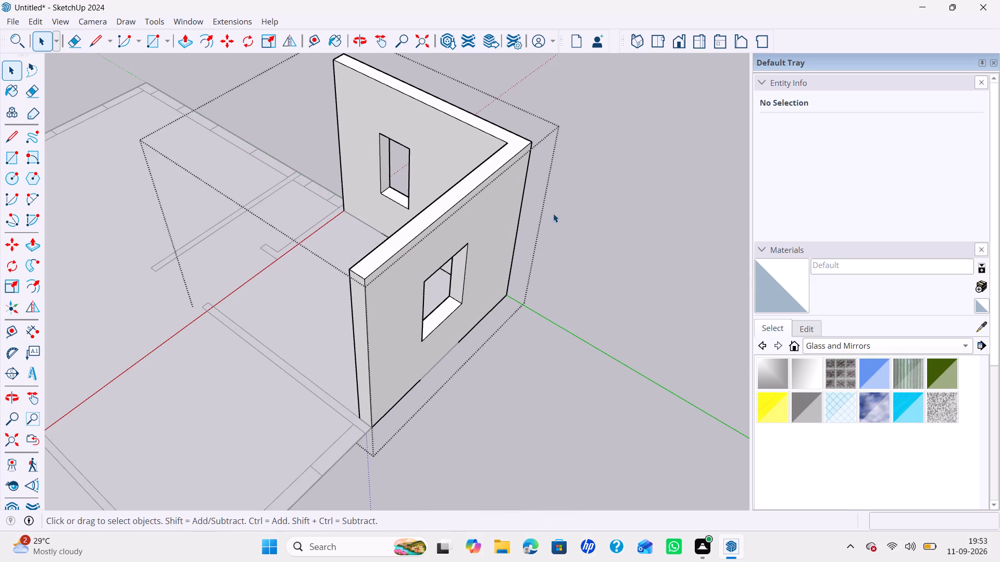
click(554, 214)
Group the L-shaped interior wall footprint beside the raised walls.
scroll(471, 245, down, 11)
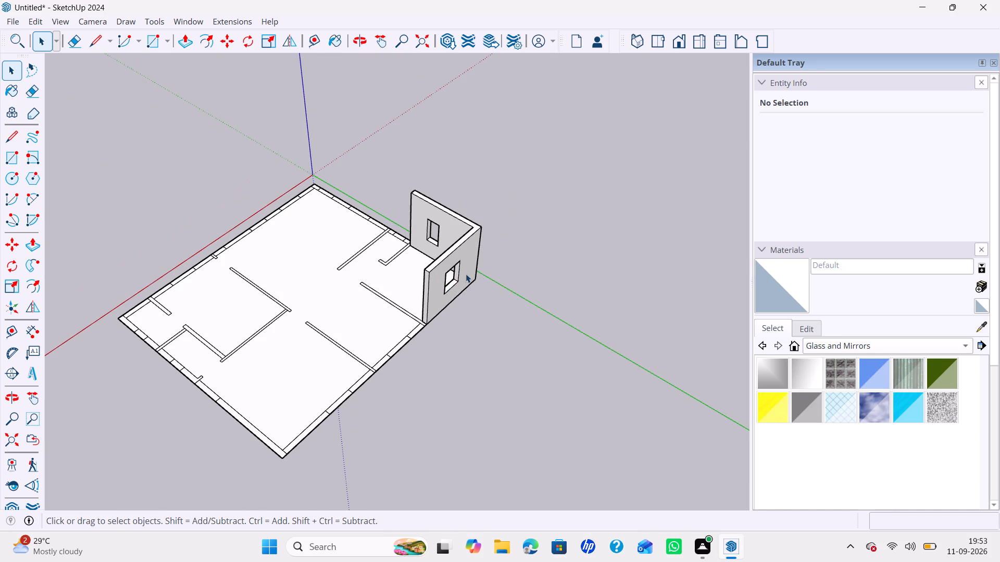
scroll(391, 263, down, 5)
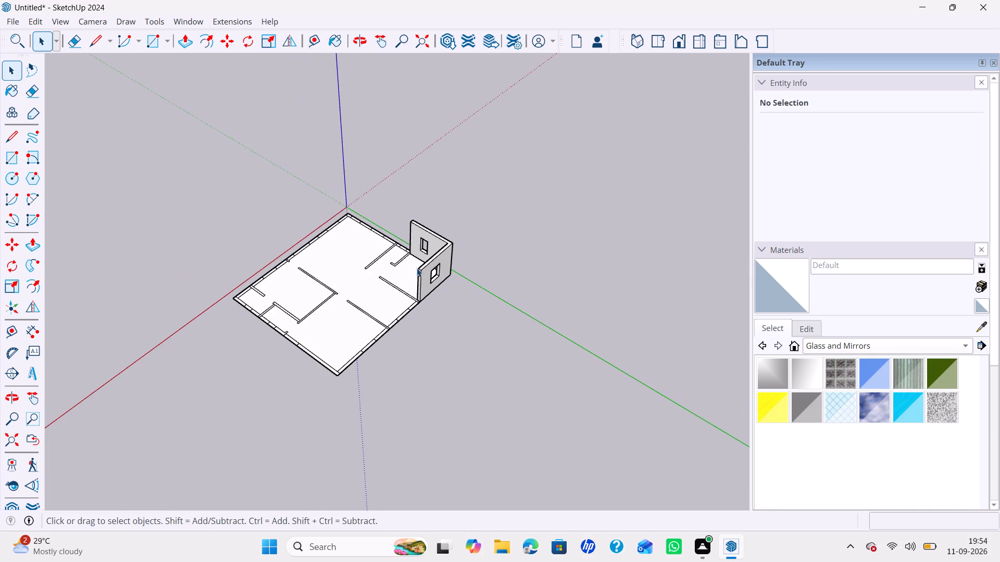
middle_drag(350, 273, 518, 257)
middle_drag(526, 257, 543, 257)
scroll(351, 268, up, 7)
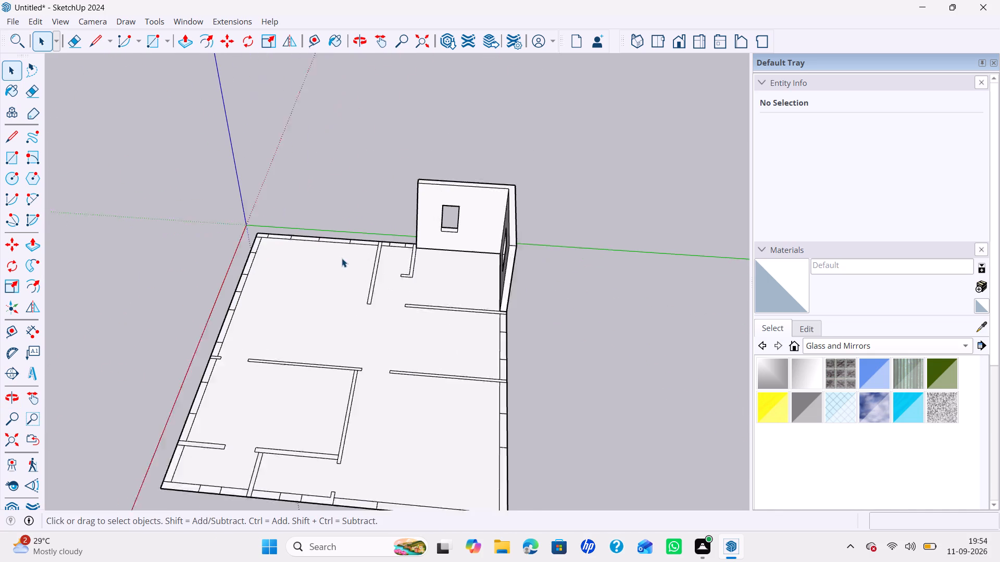
scroll(265, 243, up, 5)
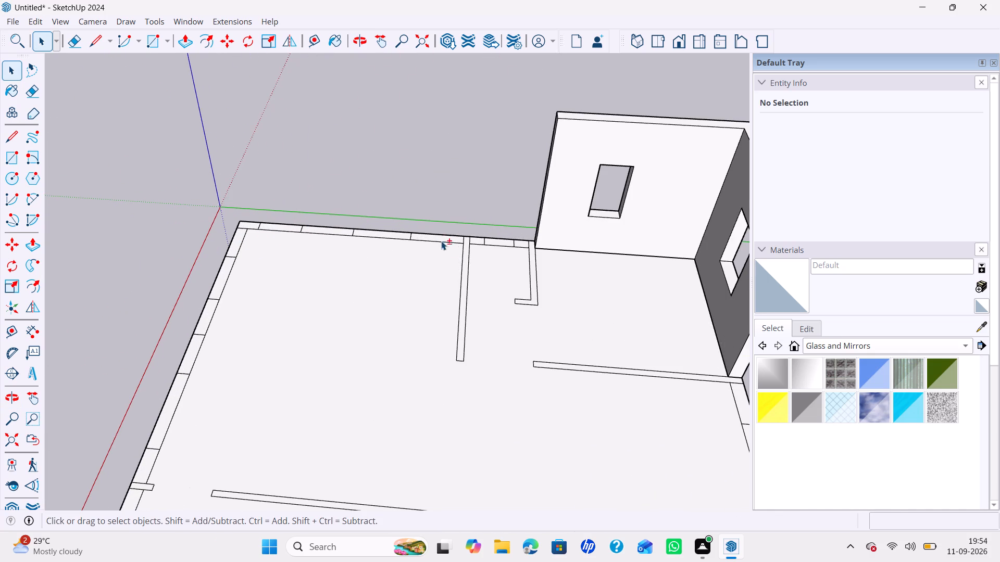
scroll(477, 240, up, 4)
scroll(557, 253, up, 3)
click(559, 254)
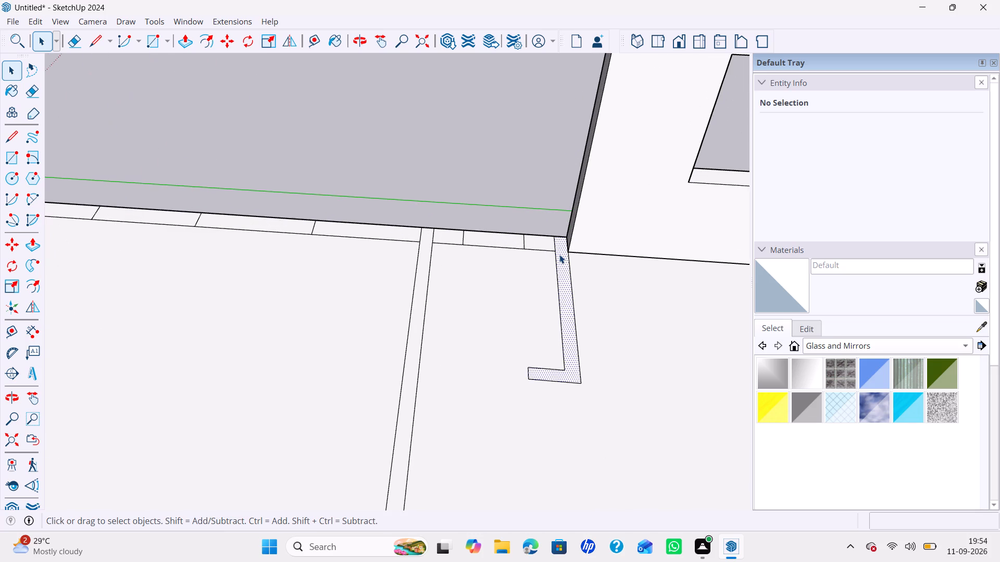
click(559, 254)
right_click(559, 254)
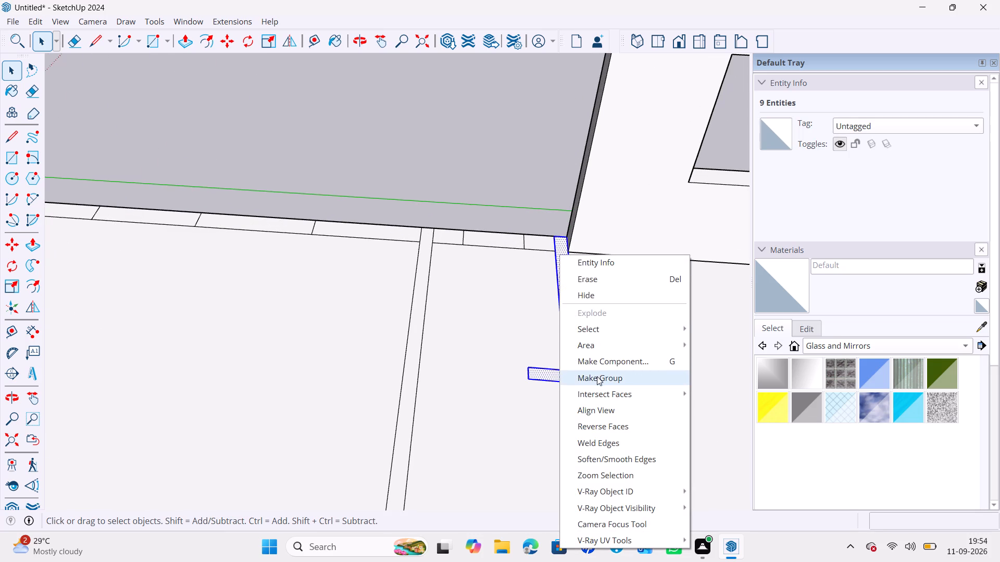
click(597, 376)
Push/pull the L-shaped wall footprint up 10' inside its group, matching the top of the neighbouring walls.
double_click(567, 327)
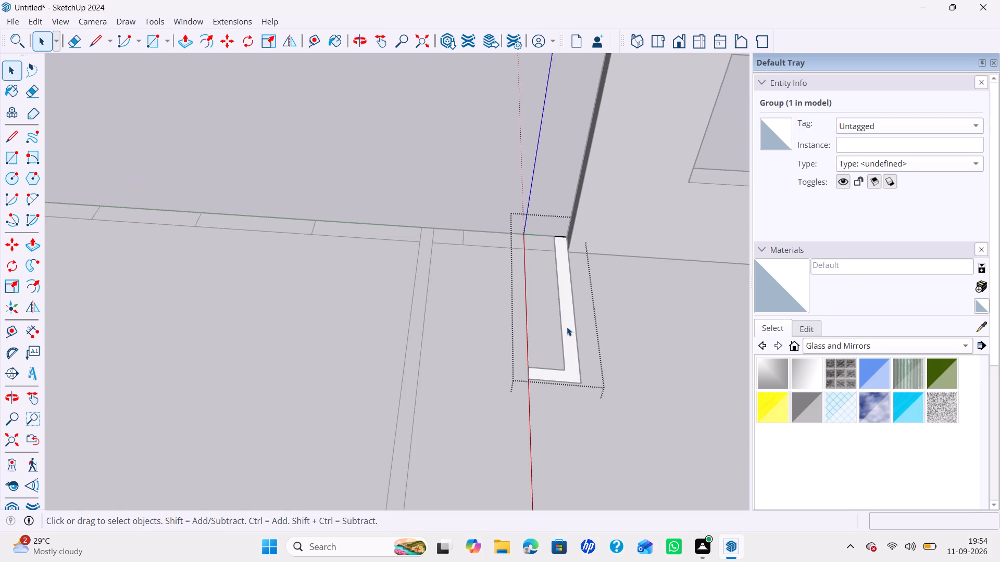
key(p)
click(566, 308)
scroll(573, 273, down, 12)
click(651, 161)
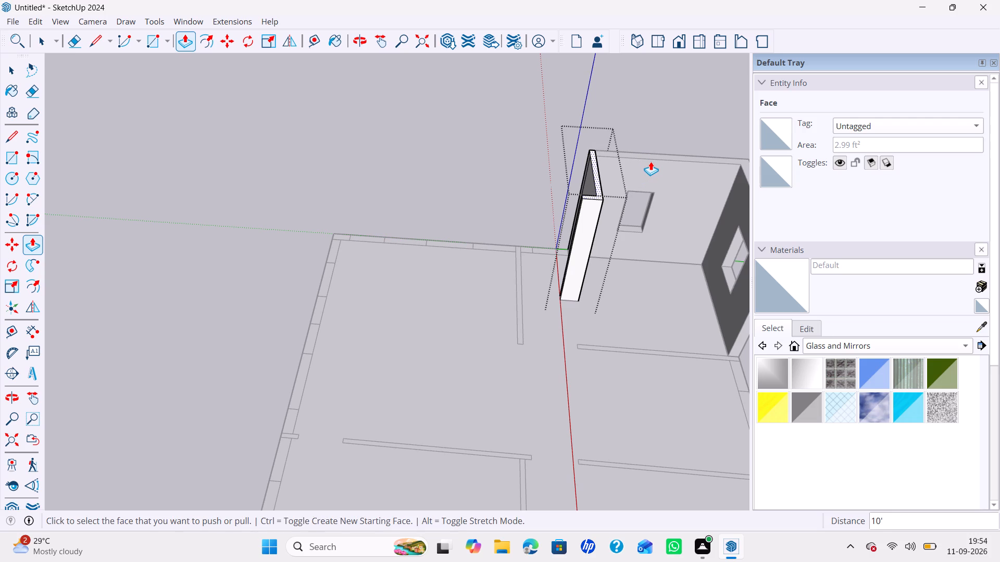
key(space)
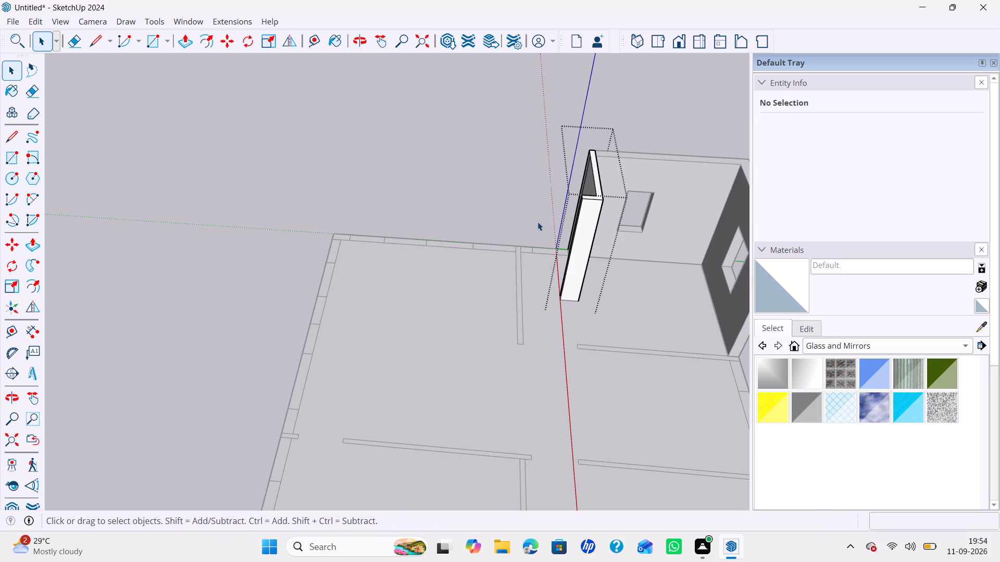
Erase the vertical seam on the L-shaped wall's long face near the outer wall, and leave the group.
middle_drag(662, 234, 757, 234)
scroll(629, 195, up, 5)
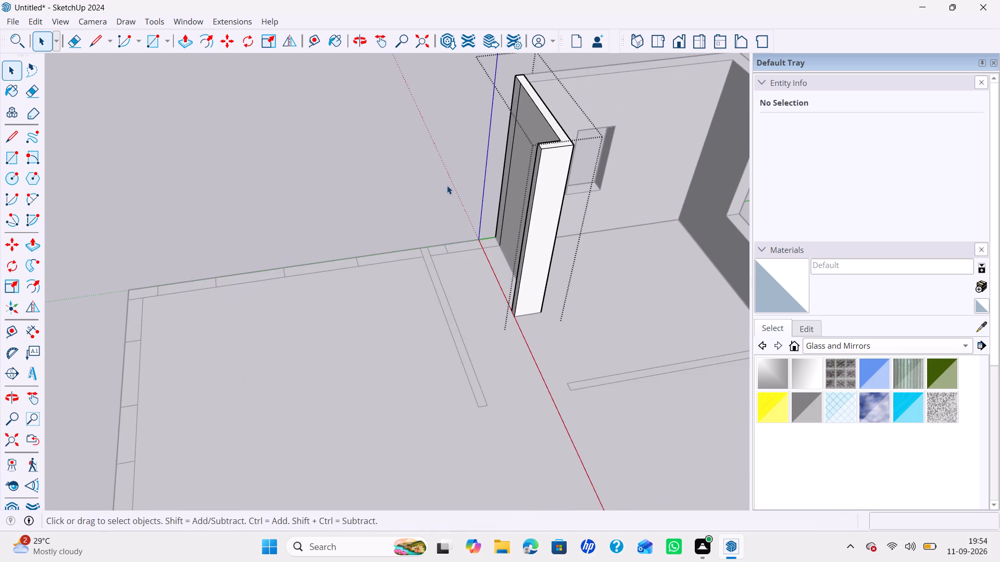
middle_drag(497, 185, 516, 185)
middle_drag(523, 184, 595, 178)
middle_drag(618, 177, 678, 174)
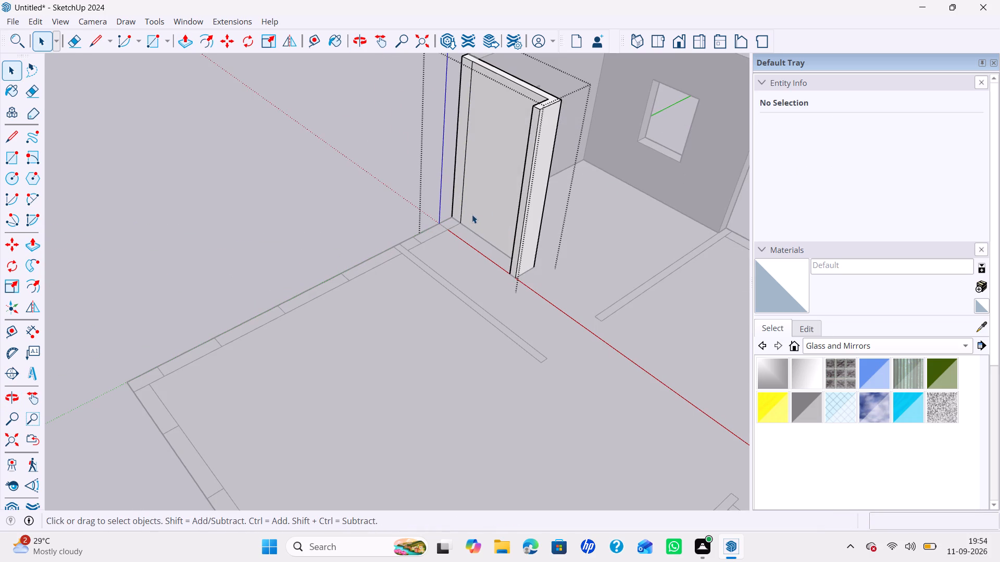
key(e)
click(463, 195)
key(space)
click(384, 192)
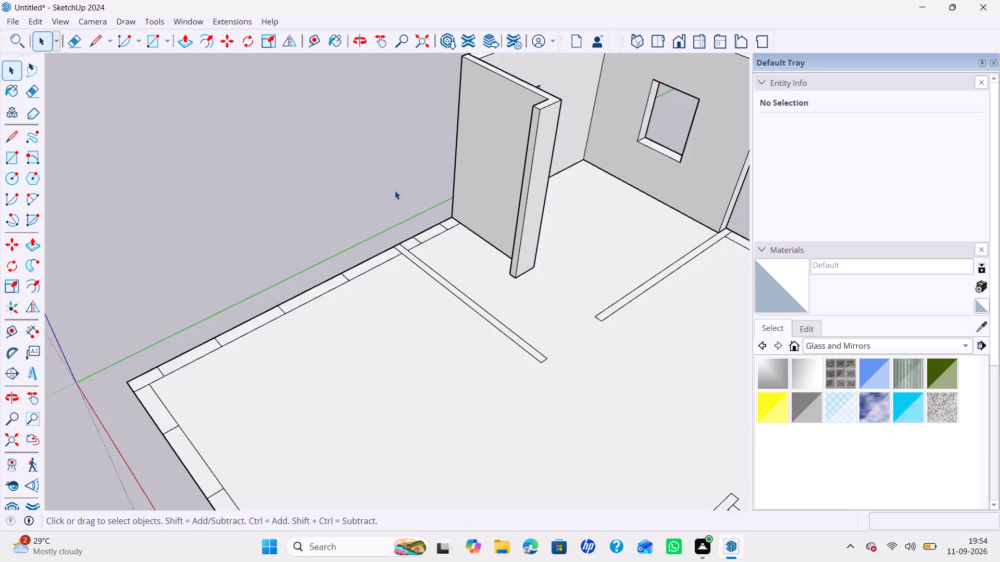
Group the two short outer-wall footprint segments flanking the window gap between the L-shaped wall and the next interior wall.
scroll(411, 202, down, 5)
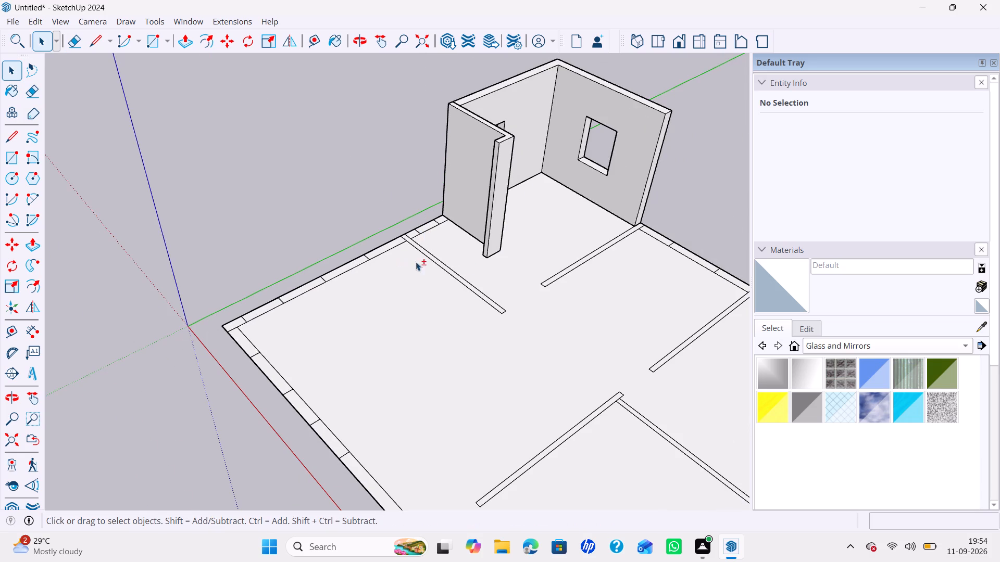
shift+middle_drag(390, 258, 503, 273)
scroll(444, 205, up, 3)
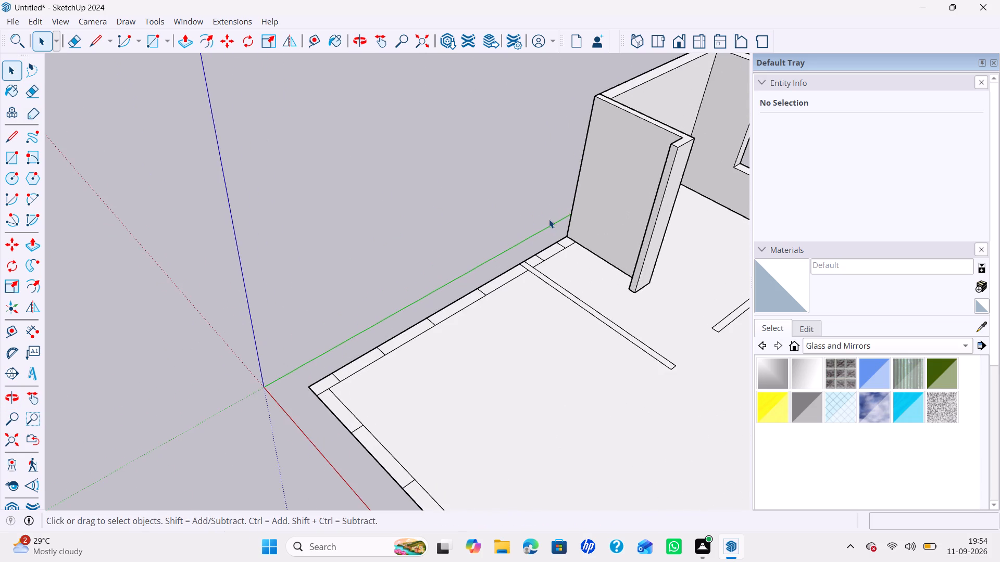
scroll(562, 240, up, 5)
double_click(567, 248)
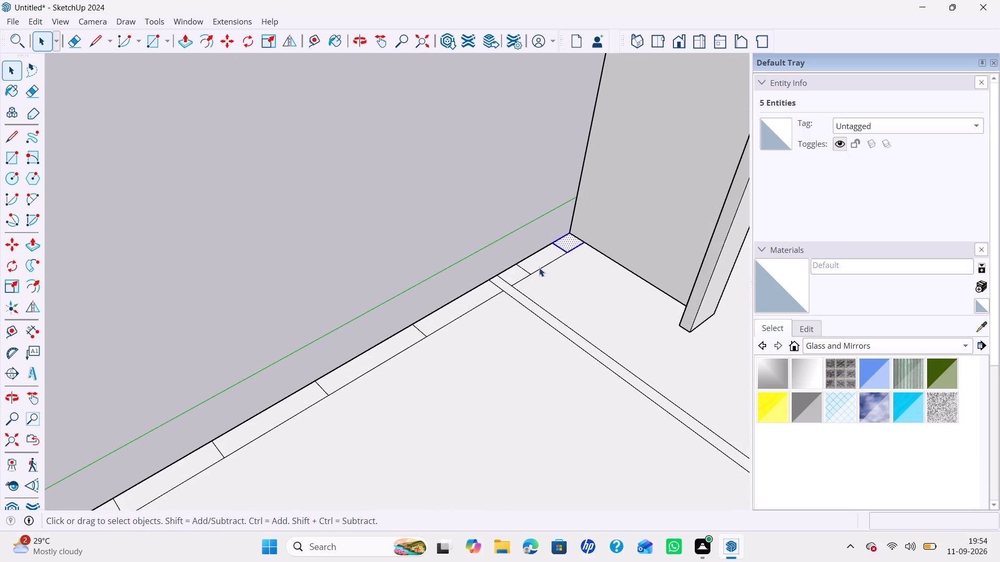
ctrl+double_click(512, 277)
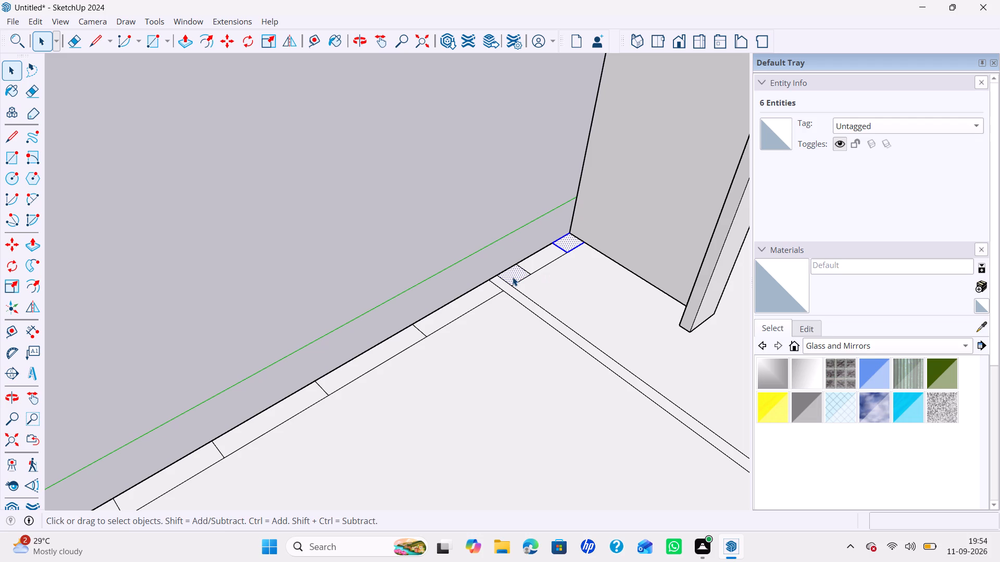
ctrl+double_click(512, 276)
right_click(512, 276)
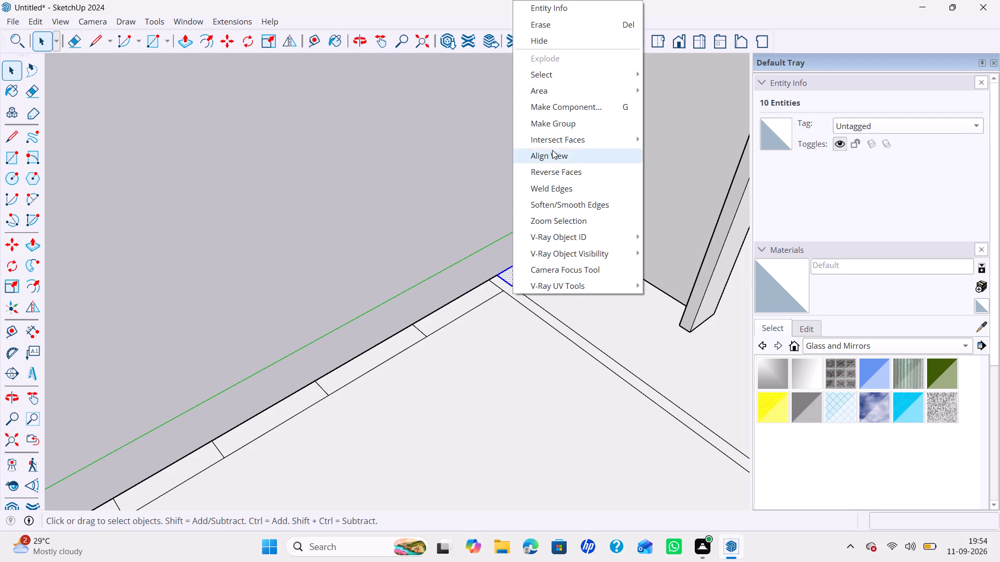
click(568, 128)
Push/pull both short wall segments up 10' inside their group, matching the neighbouring walls.
double_click(516, 273)
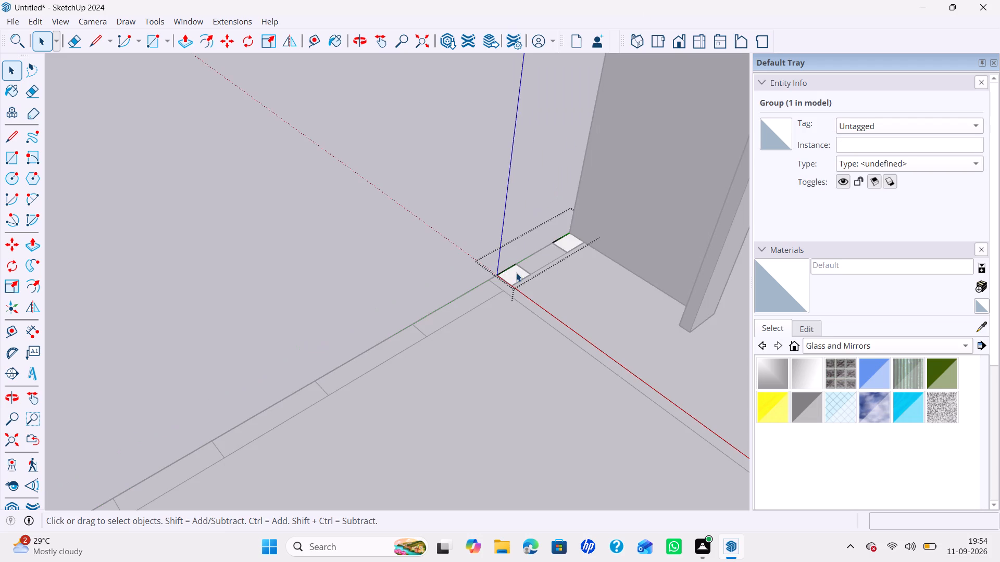
key(p)
double_click(569, 242)
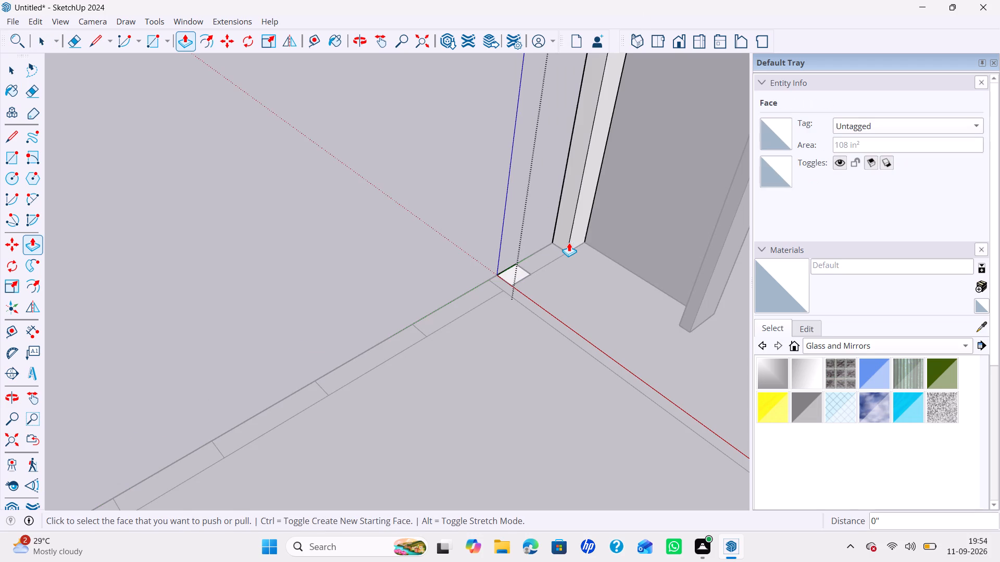
double_click(517, 274)
scroll(521, 261, down, 6)
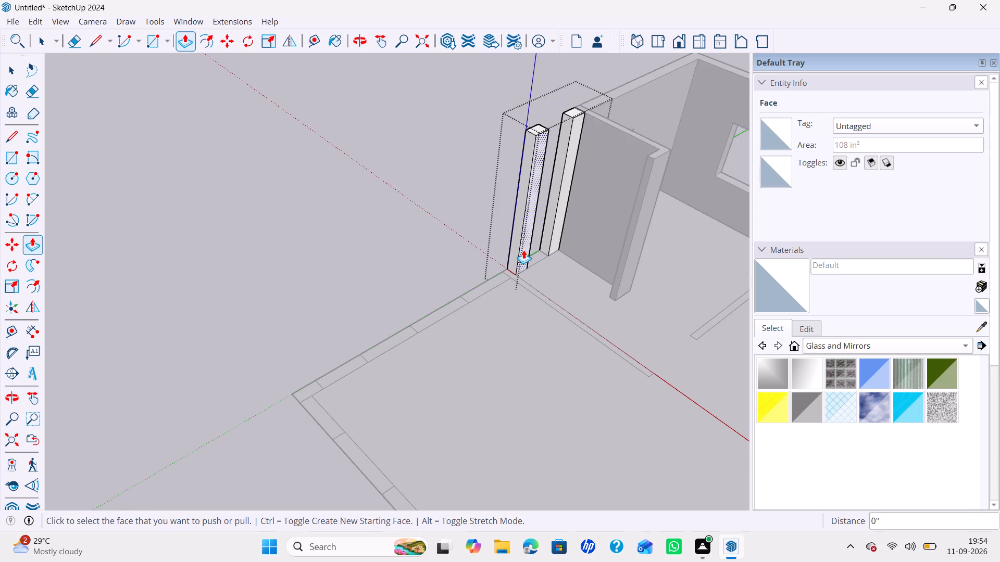
Copy the top 9" edge of the pier beside the L-shaped wall 3' down, and copy that edge another 4' down.
key(space)
scroll(569, 122, up, 5)
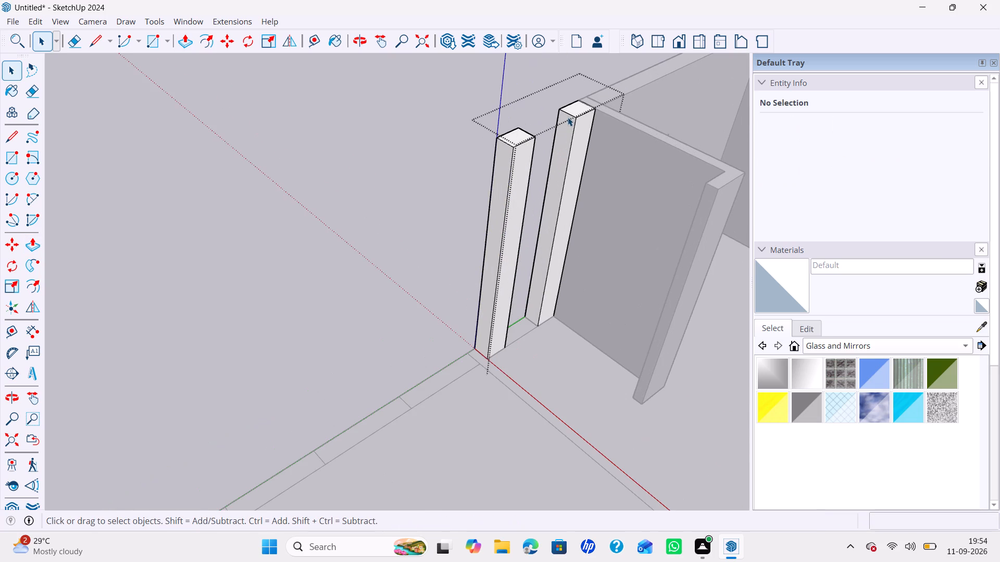
click(571, 115)
key(m)
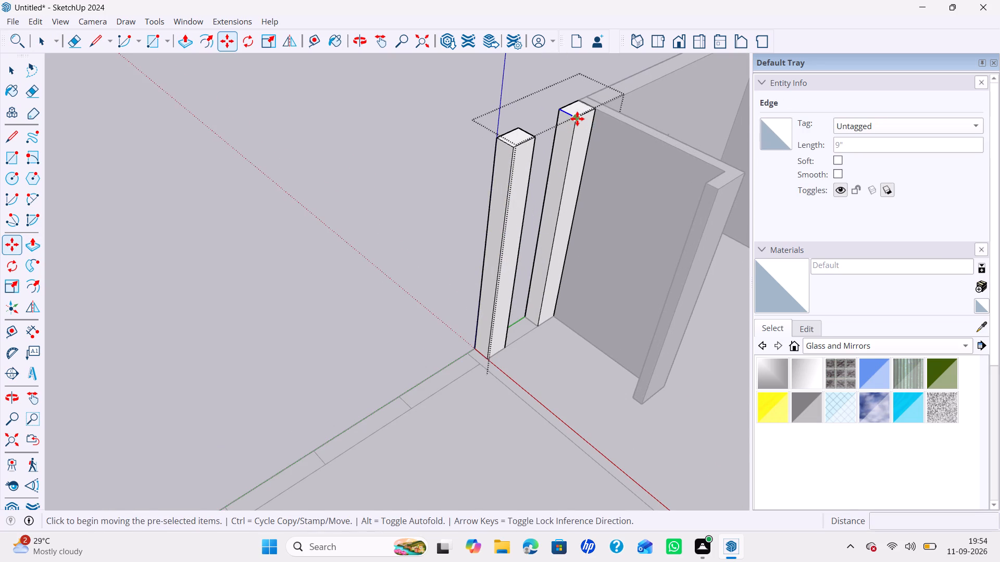
click(577, 119)
key(Up)
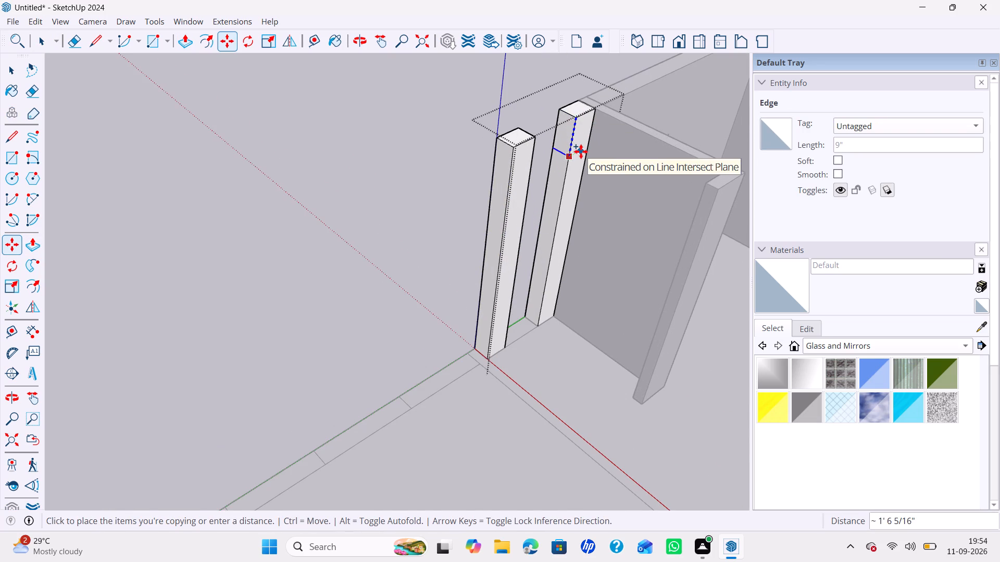
text(3')
key(Return)
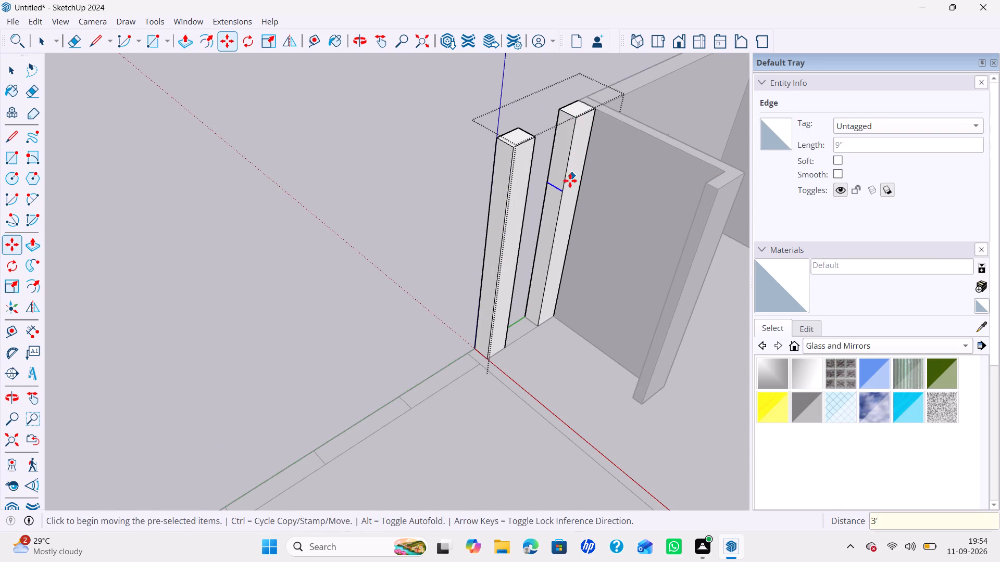
ctrl+click(565, 190)
key(Up)
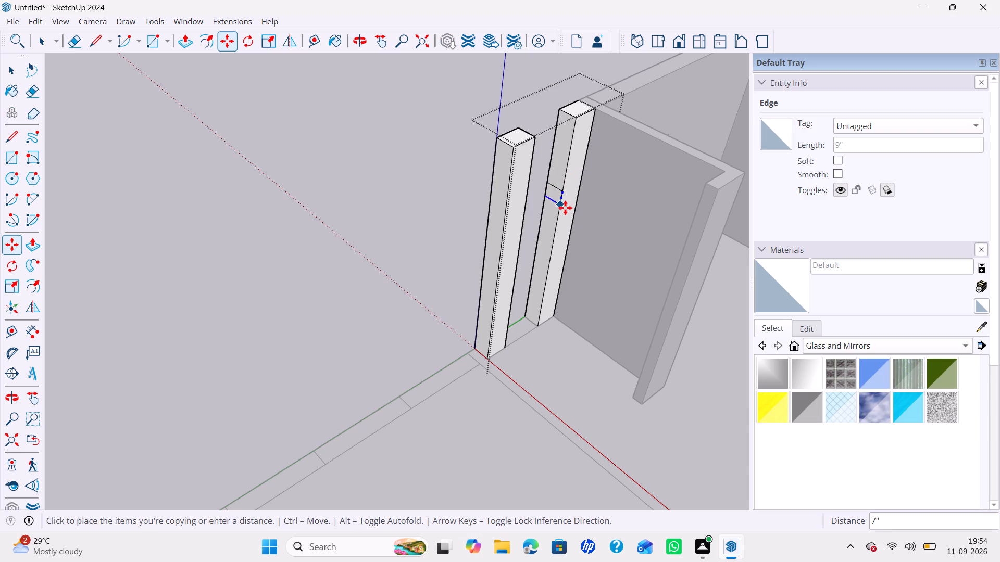
text(4')
key(Return)
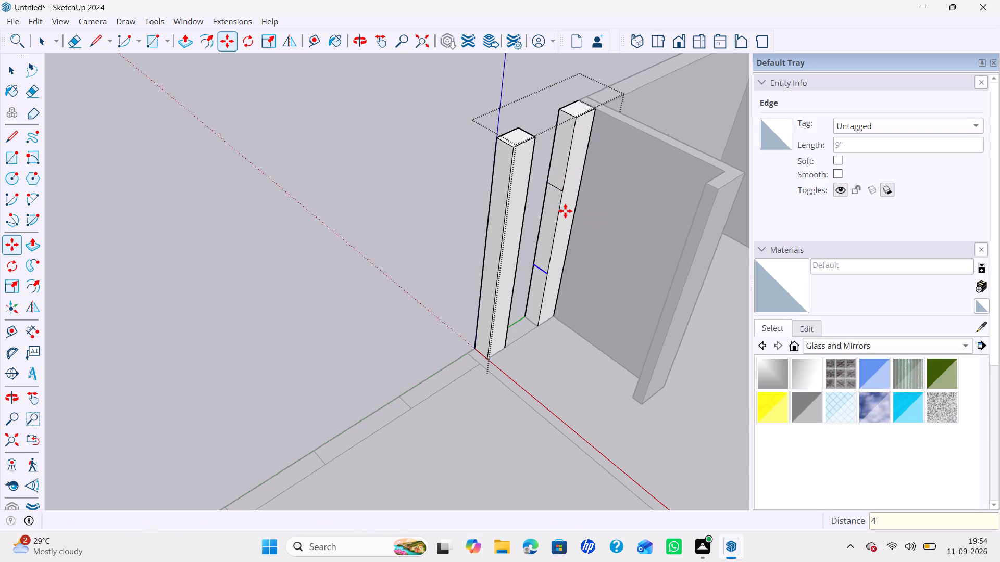
Push/pull the pier's upper and lower faces 2' across the gap to the opposite pier, forming the window opening.
key(p)
click(554, 164)
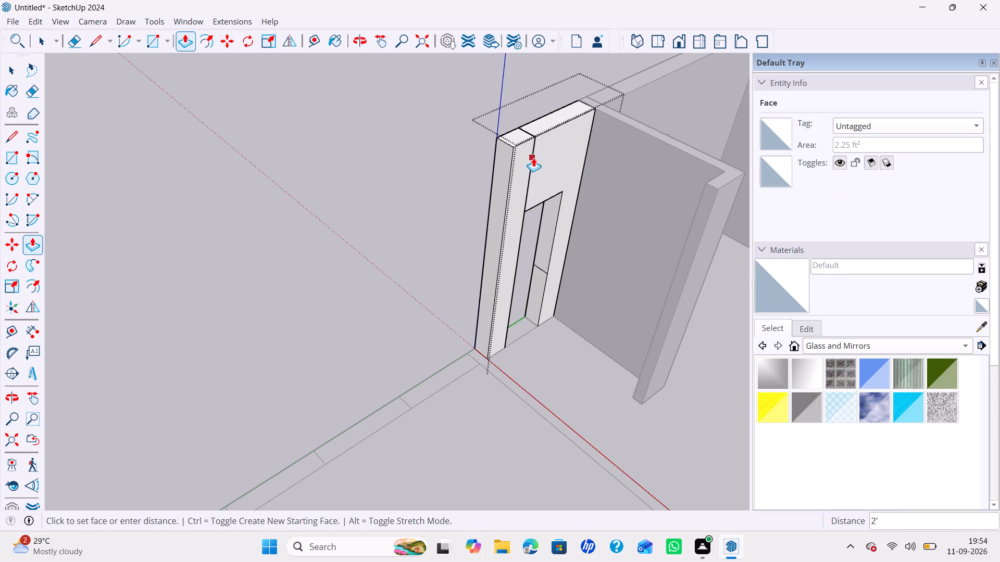
click(531, 154)
double_click(545, 280)
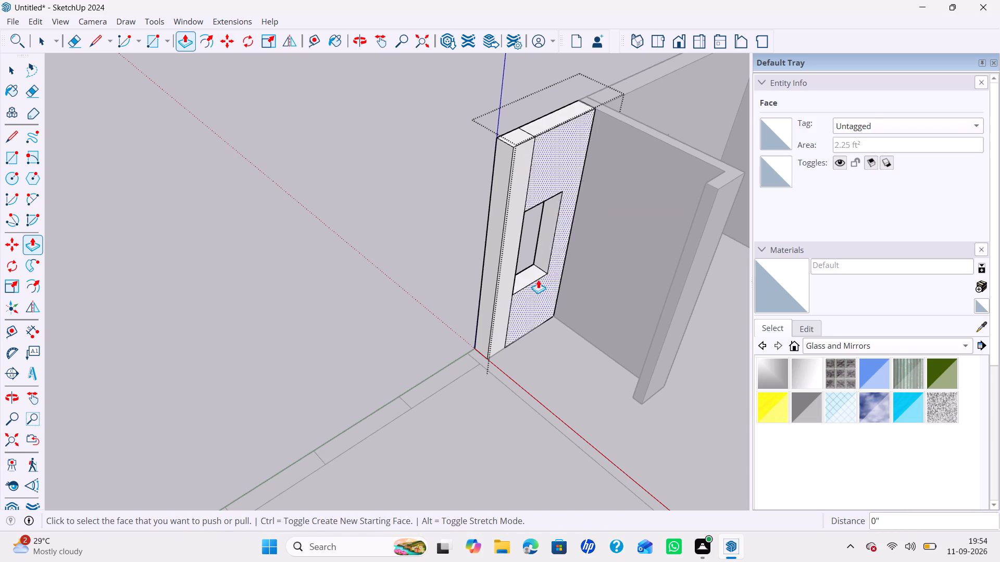
Erase the seams above and below the window on the wall's inner face and across its top.
key(e)
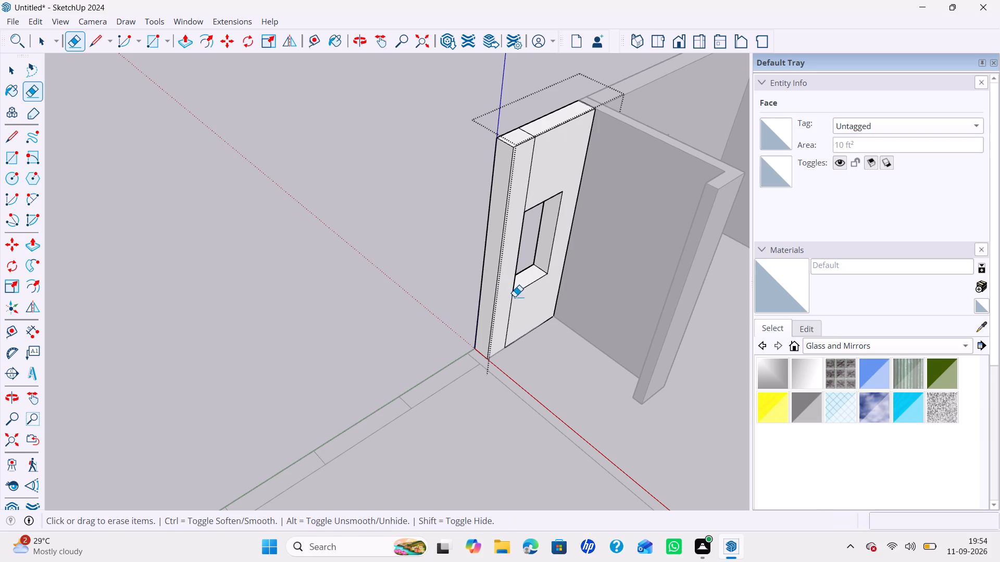
drag(514, 310, 509, 313)
drag(529, 170, 536, 165)
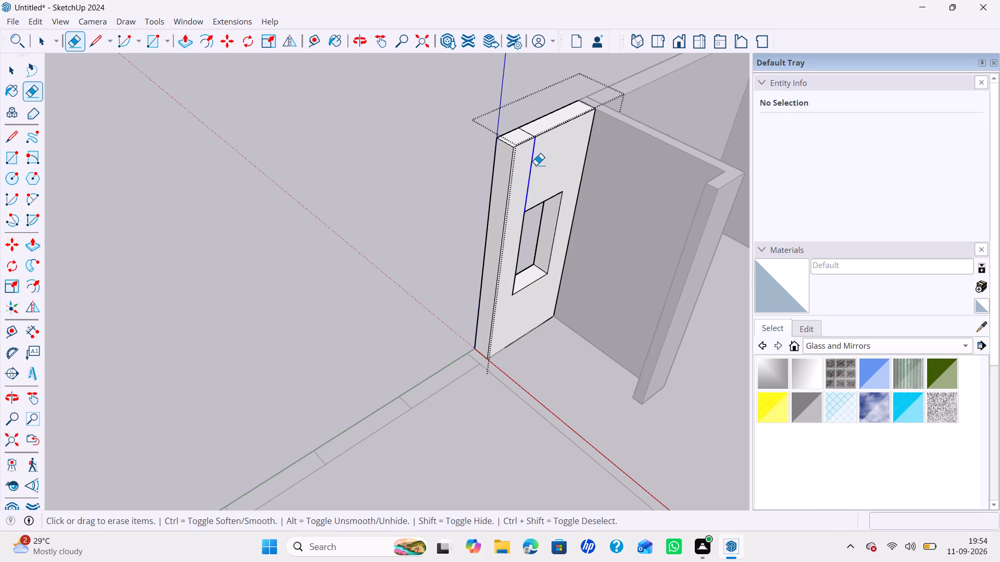
drag(536, 165, 537, 164)
click(529, 132)
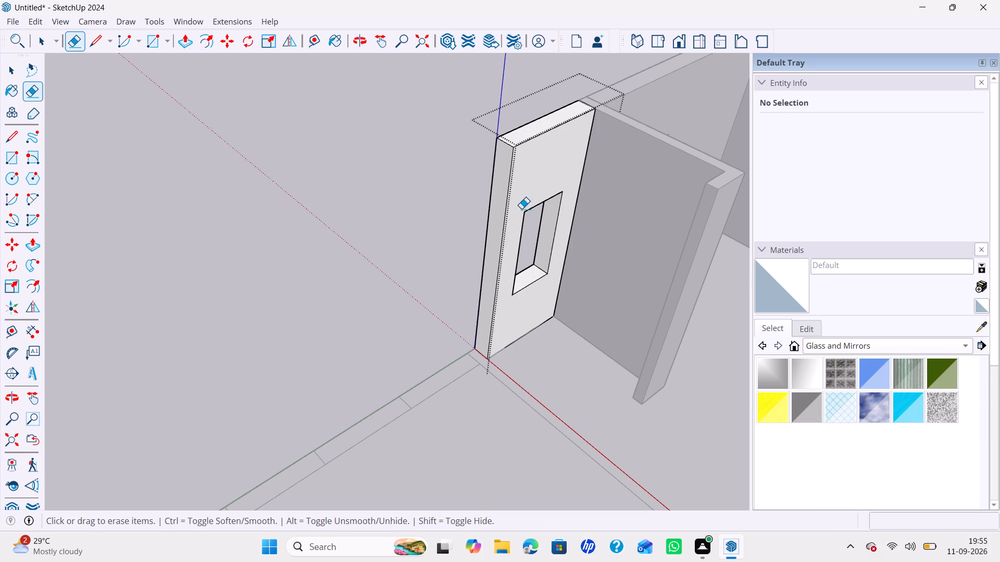
Erase the seams above and below the window on the wall's outer face, and leave the group.
scroll(444, 231, down, 1)
middle_drag(504, 239, 771, 259)
shift+middle_drag(460, 233, 455, 323)
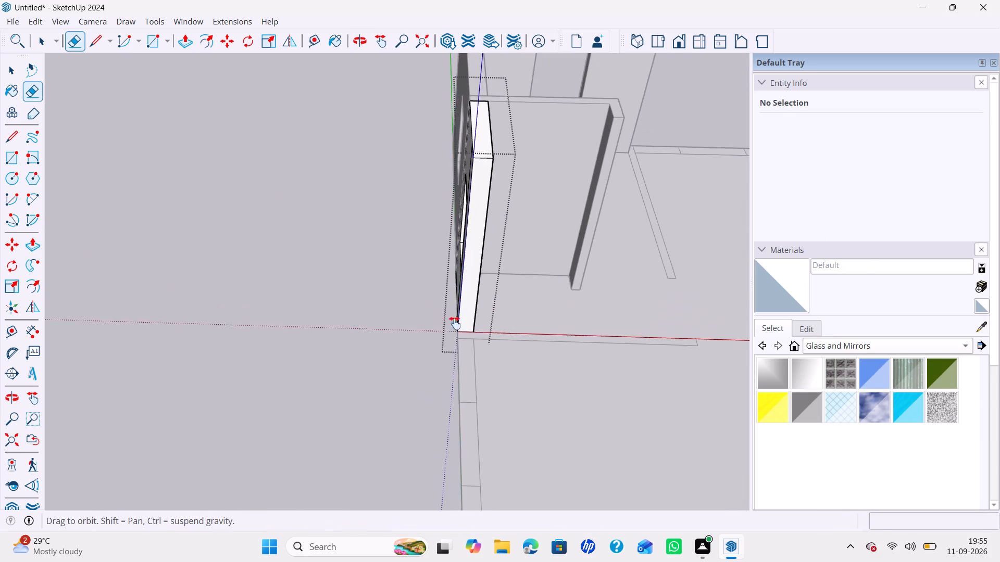
shift+middle_drag(455, 323, 454, 327)
middle_drag(424, 293, 658, 209)
drag(515, 158, 527, 163)
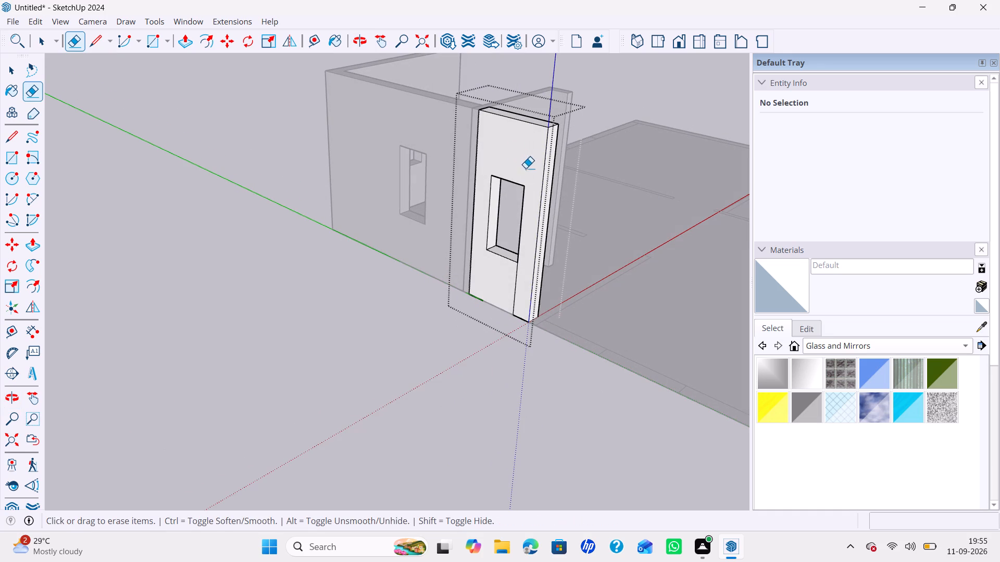
drag(519, 274, 519, 278)
click(518, 276)
key(space)
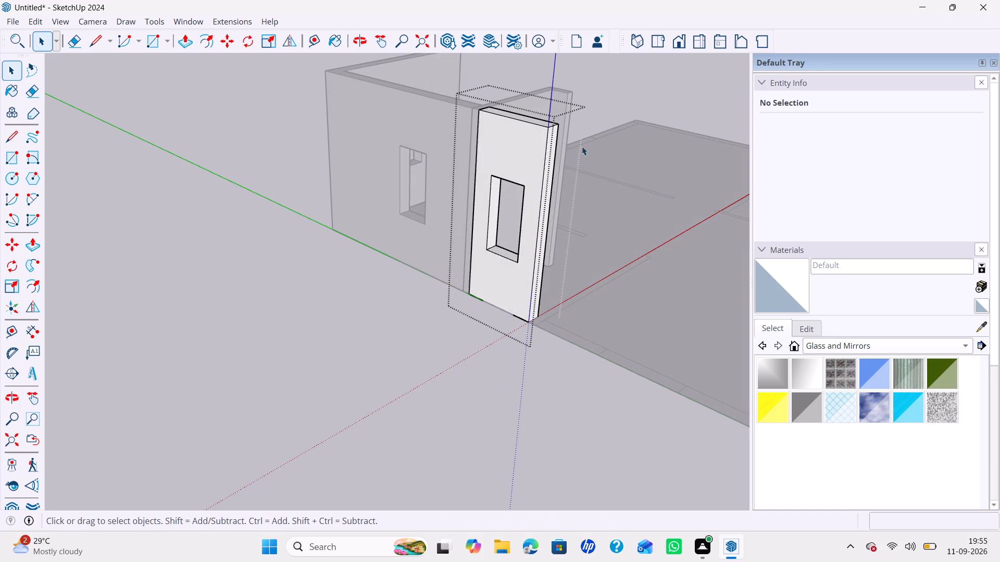
click(594, 113)
Push/pull the straight interior wall strip beside the new window wall up 10', level with the neighbouring wall tops.
scroll(429, 227, down, 6)
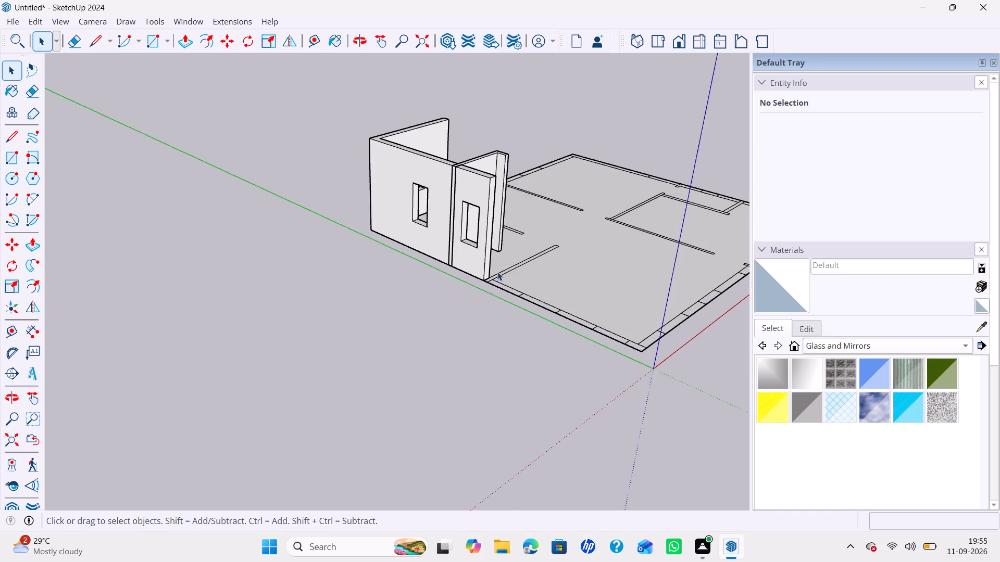
middle_drag(489, 274, 240, 318)
scroll(231, 320, up, 1)
scroll(384, 290, down, 5)
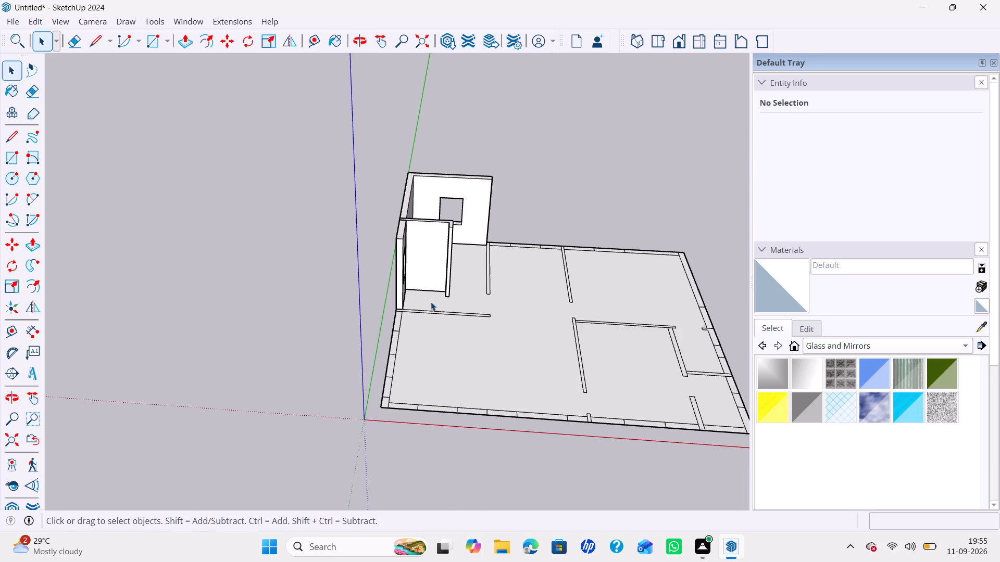
scroll(433, 303, down, 1)
scroll(410, 356, down, 6)
scroll(419, 335, up, 8)
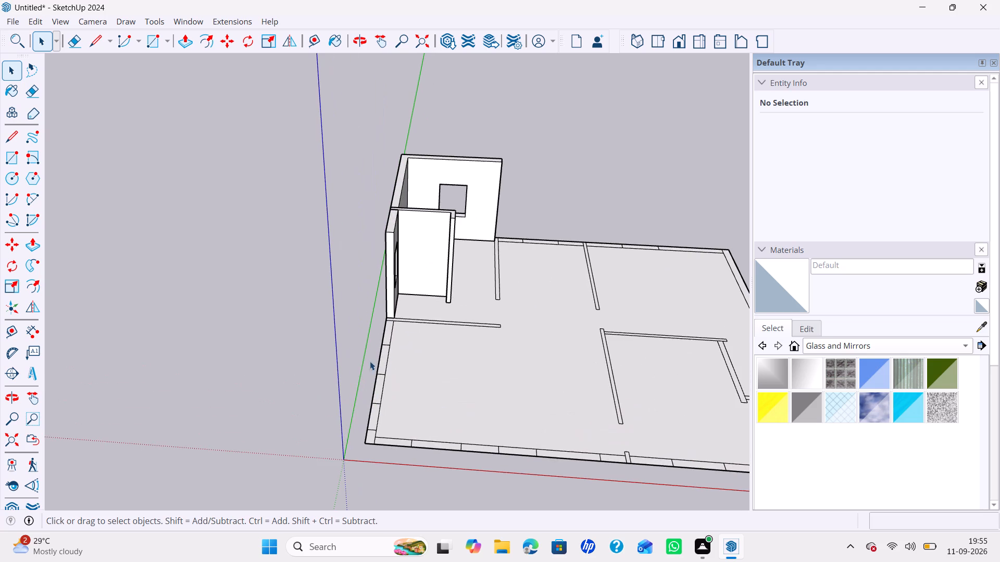
scroll(406, 244, down, 5)
middle_drag(534, 205, 385, 270)
scroll(391, 283, up, 6)
scroll(402, 335, down, 3)
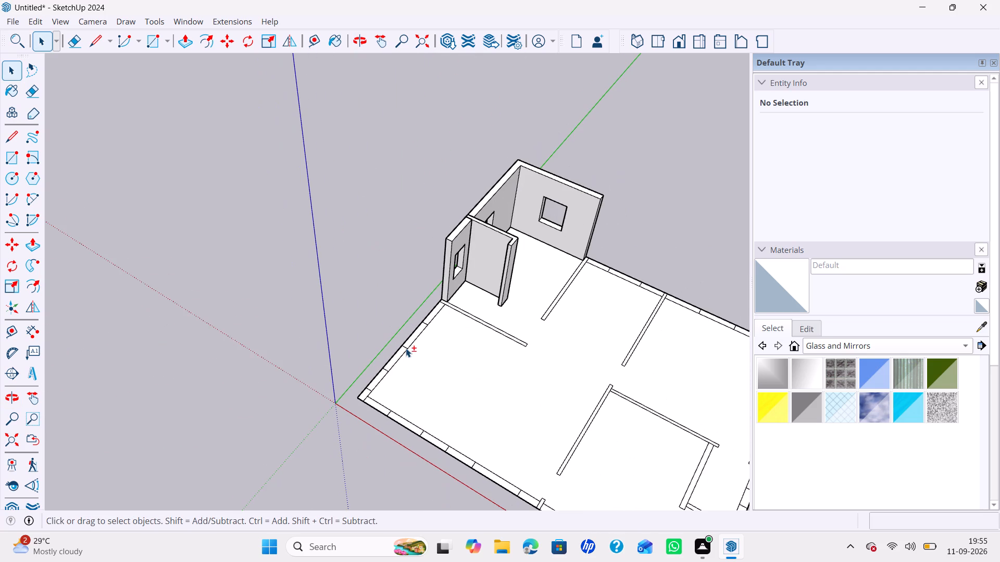
scroll(403, 290, down, 4)
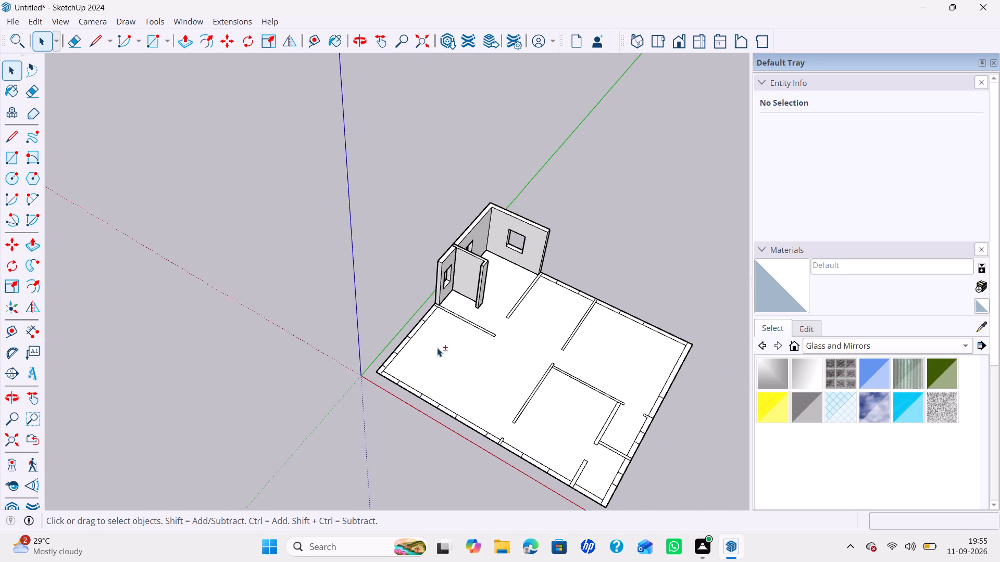
shift+middle_drag(433, 349, 381, 266)
scroll(373, 254, up, 7)
scroll(418, 220, up, 7)
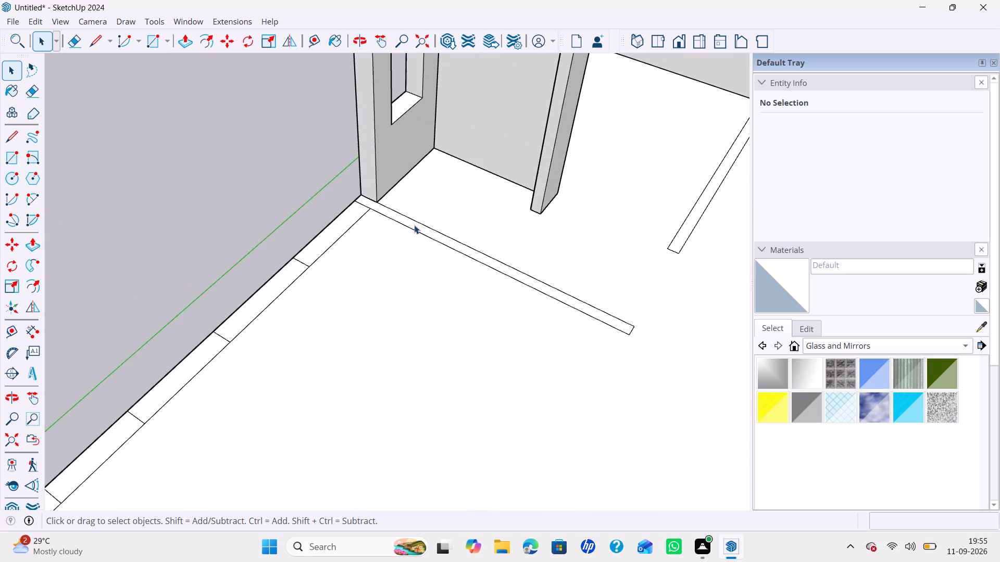
double_click(418, 225)
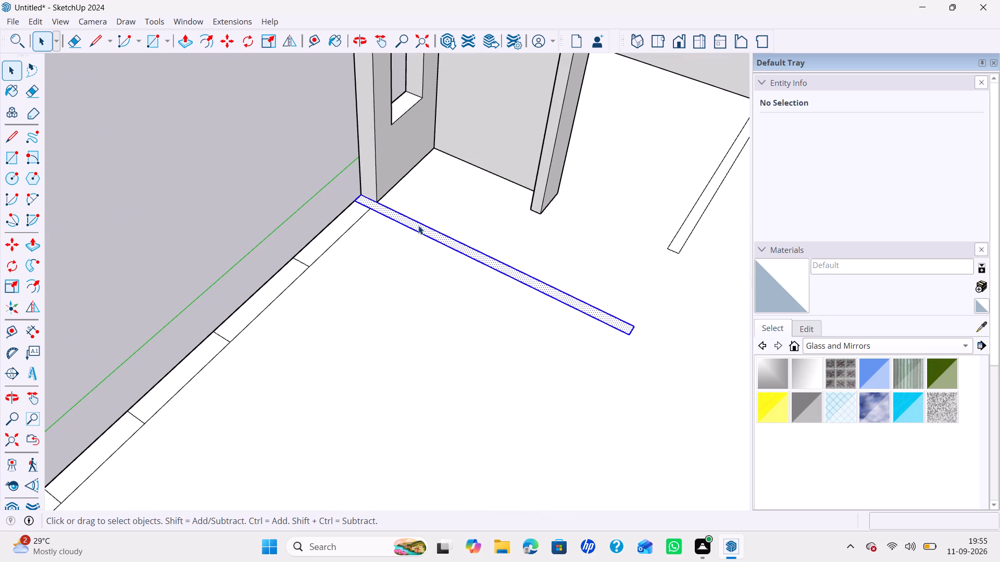
key(p)
click(417, 229)
scroll(448, 201, down, 2)
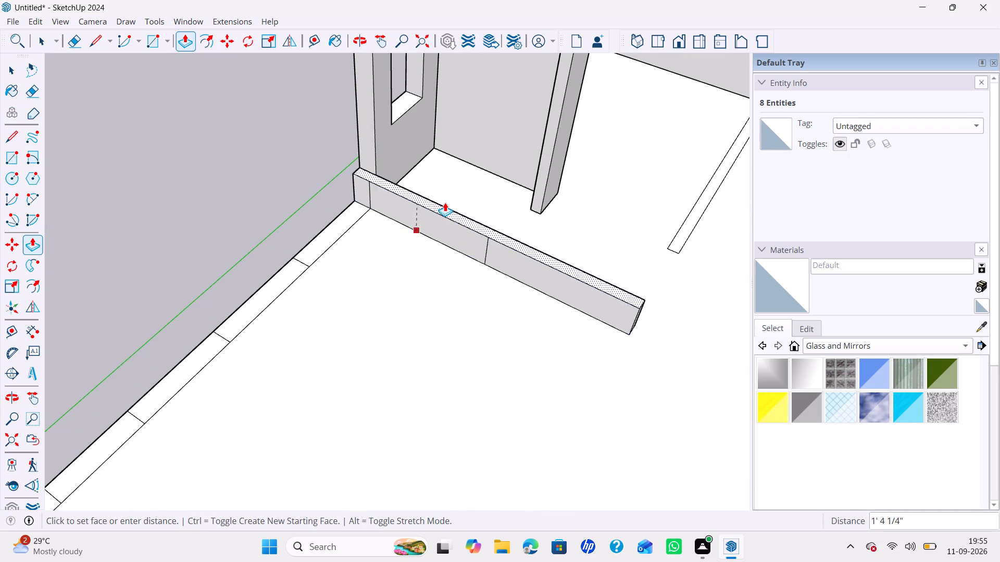
scroll(445, 202, down, 4)
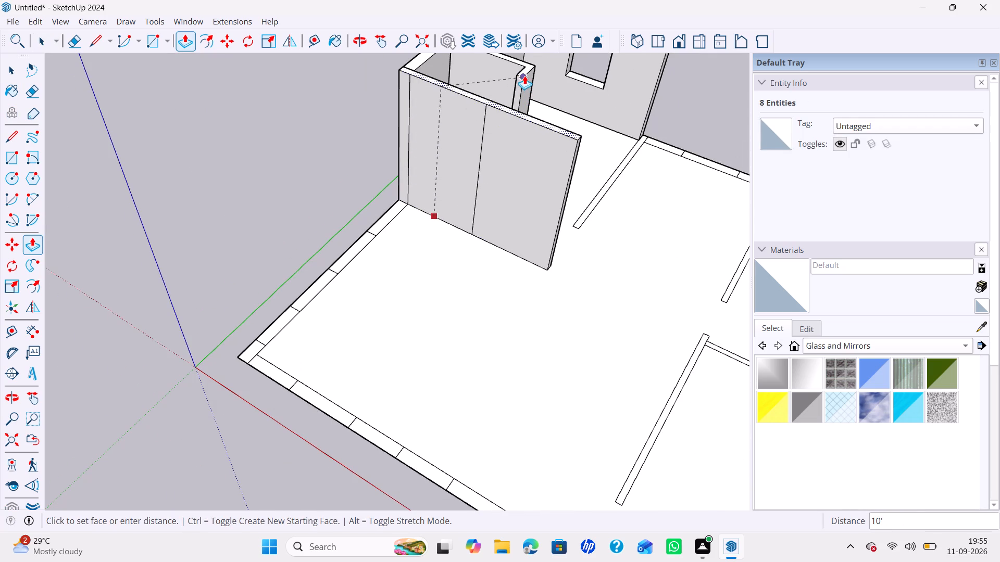
click(524, 75)
Erase the two vertical seams on the long face of the raised straight interior wall.
key(space)
key(e)
drag(498, 152, 473, 153)
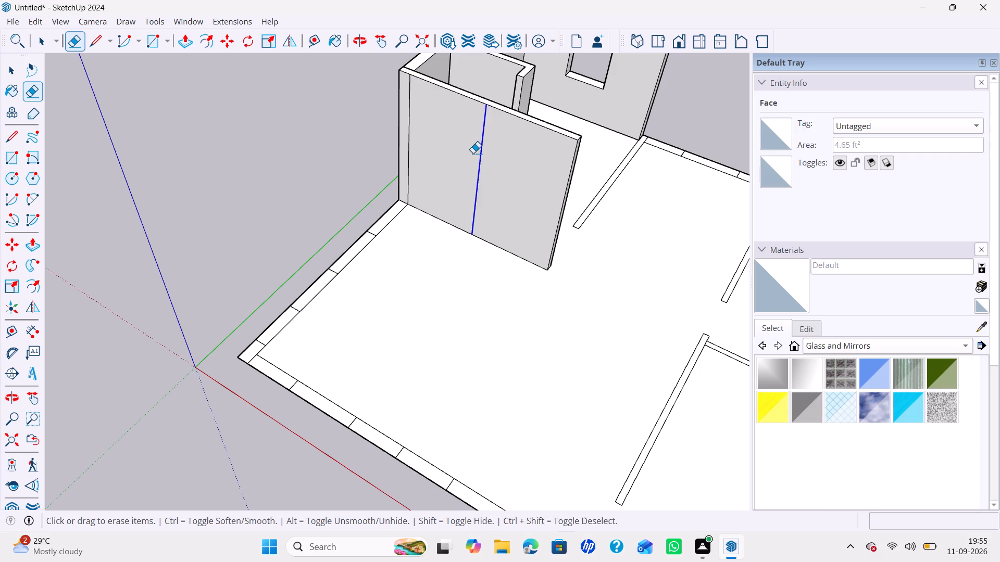
drag(473, 153, 456, 147)
click(406, 143)
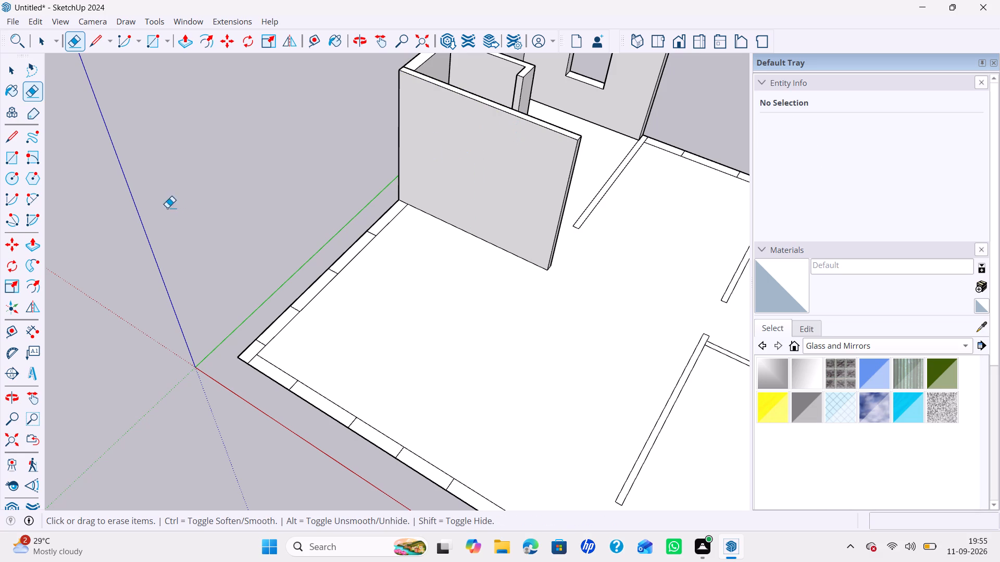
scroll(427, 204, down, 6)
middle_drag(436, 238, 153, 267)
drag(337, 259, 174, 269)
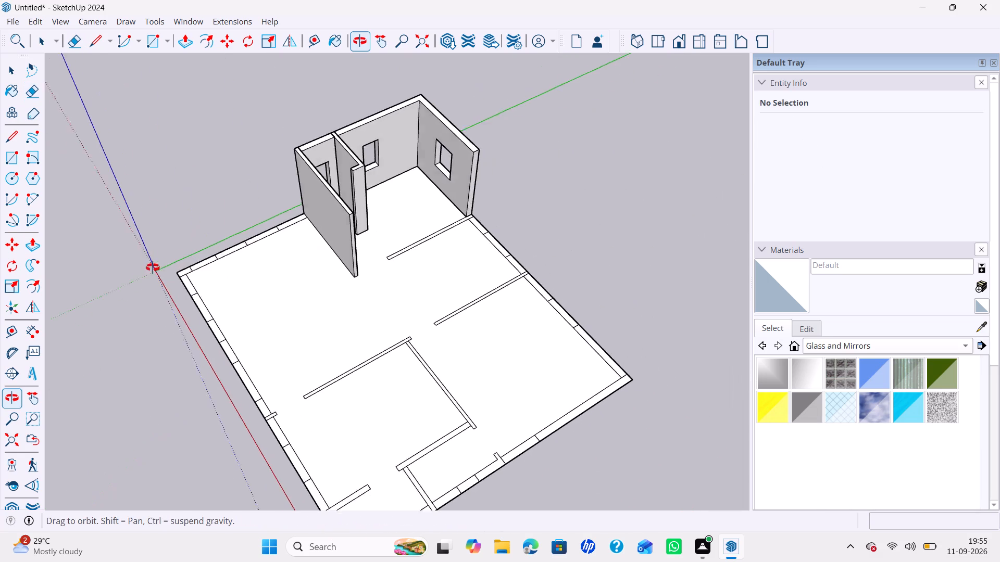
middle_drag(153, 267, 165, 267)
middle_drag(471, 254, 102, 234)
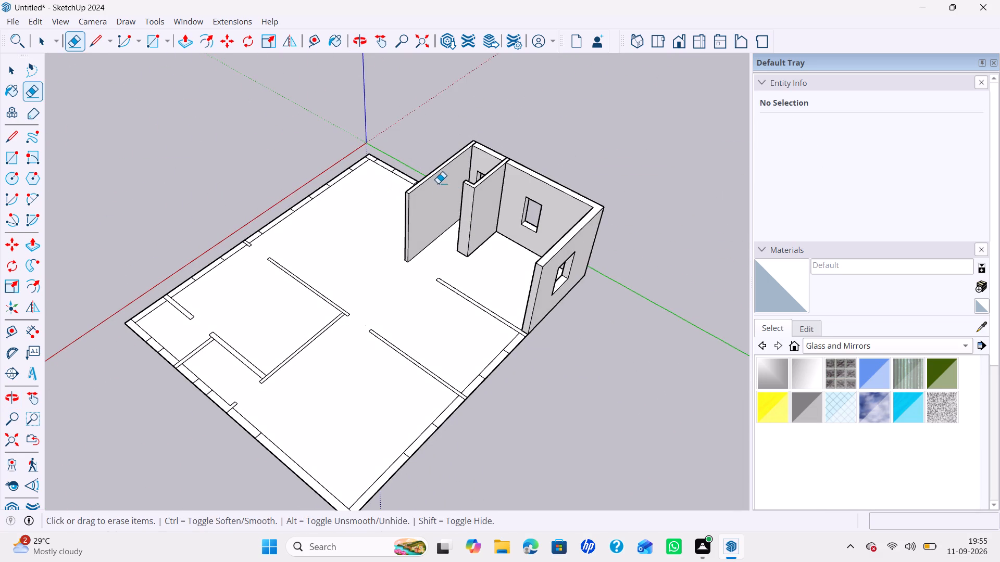
Group the three solid wall segments on the green-axis outer wall, between the raised interior wall and the origin corner.
key(space)
click(439, 141)
scroll(431, 149, up, 1)
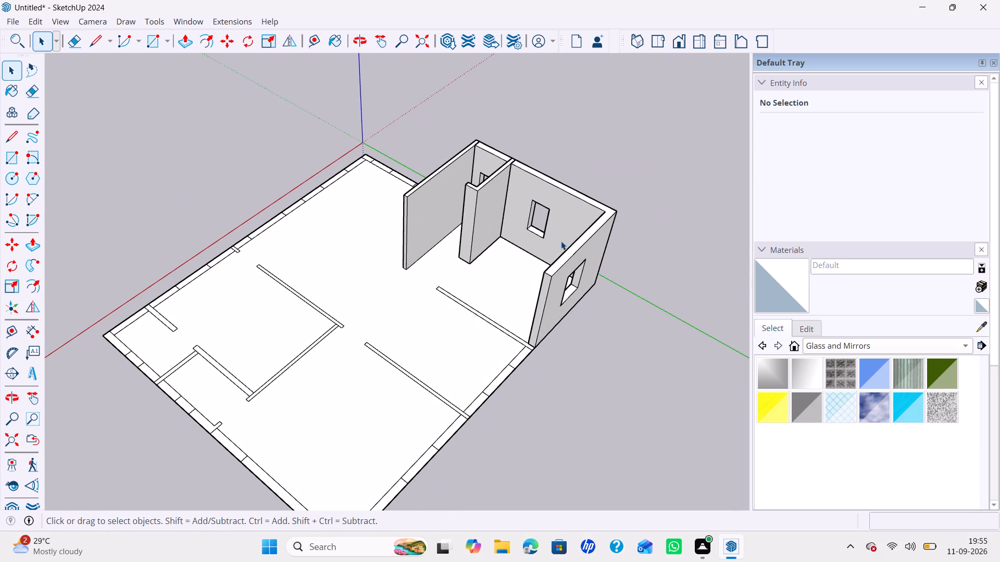
scroll(519, 260, down, 7)
shift+middle_drag(383, 329, 511, 352)
middle_drag(517, 331, 714, 327)
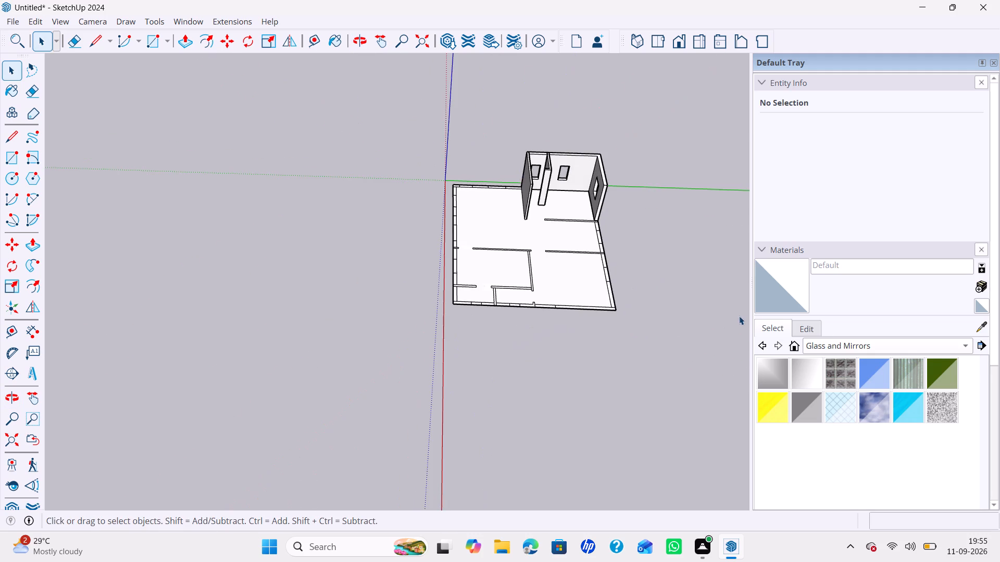
scroll(556, 245, up, 6)
scroll(479, 275, down, 1)
middle_drag(391, 264, 605, 242)
scroll(391, 197, up, 1)
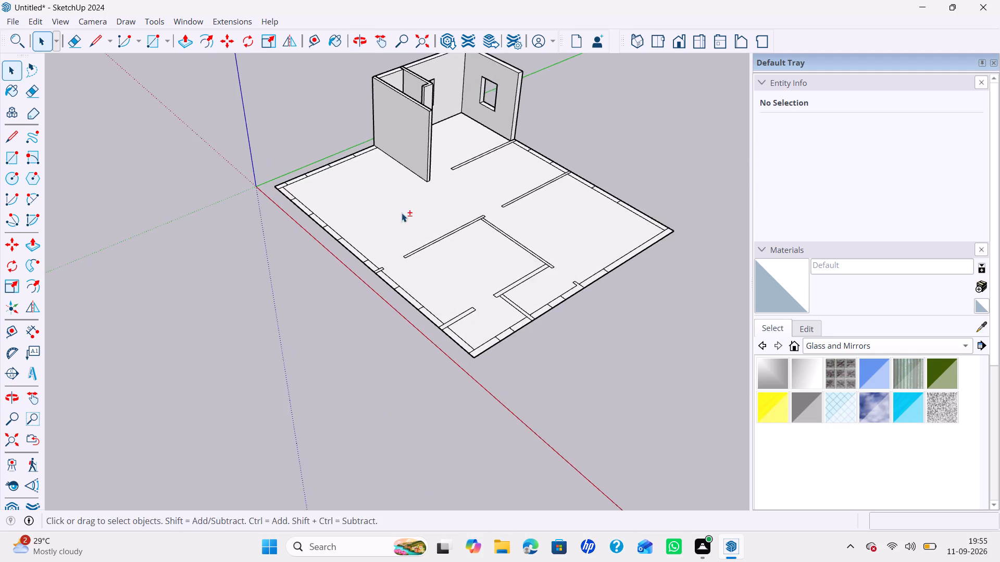
shift+middle_drag(419, 240, 447, 271)
scroll(385, 182, up, 3)
right_click(363, 140)
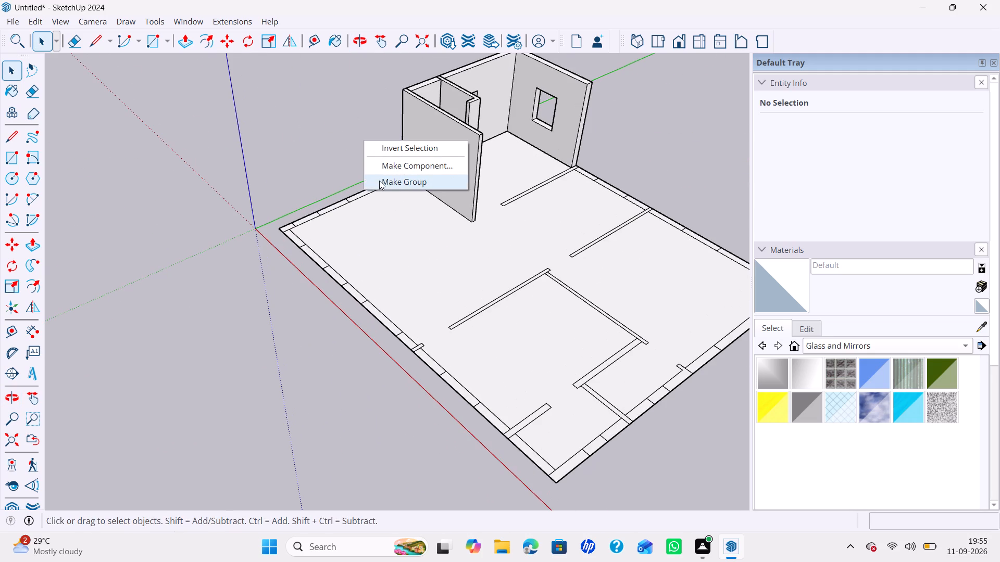
click(351, 201)
scroll(383, 188, up, 4)
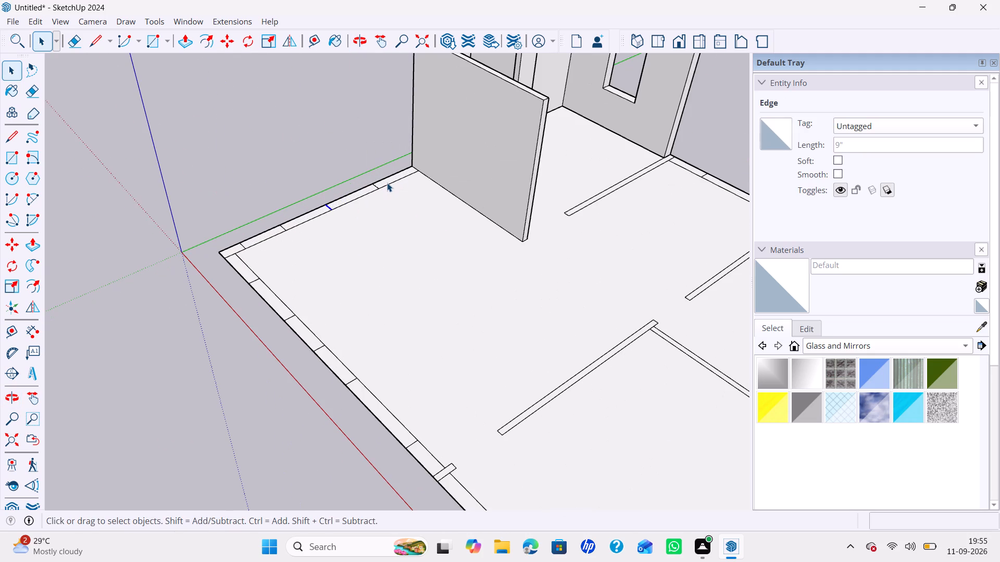
scroll(384, 187, up, 2)
double_click(388, 178)
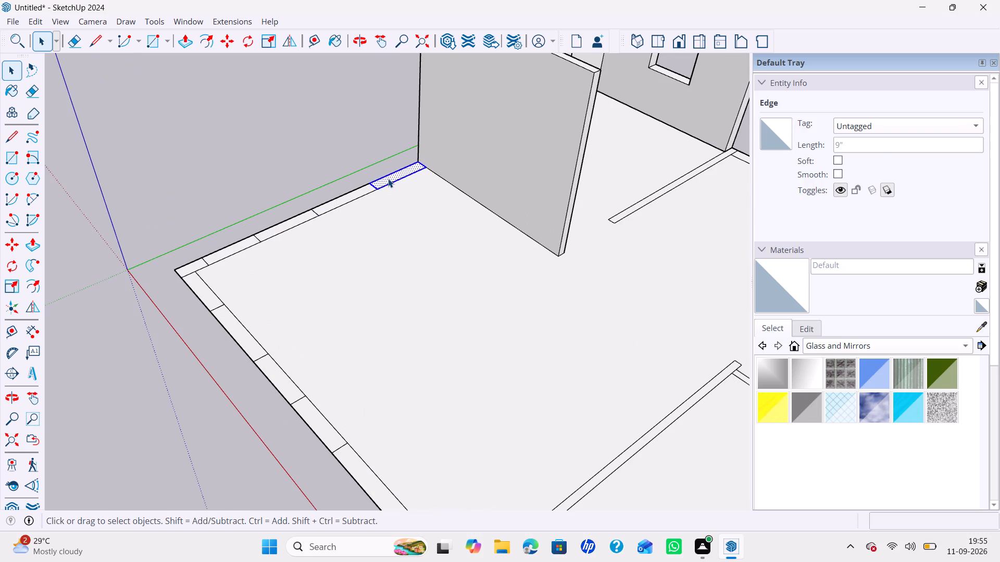
scroll(387, 178, down, 4)
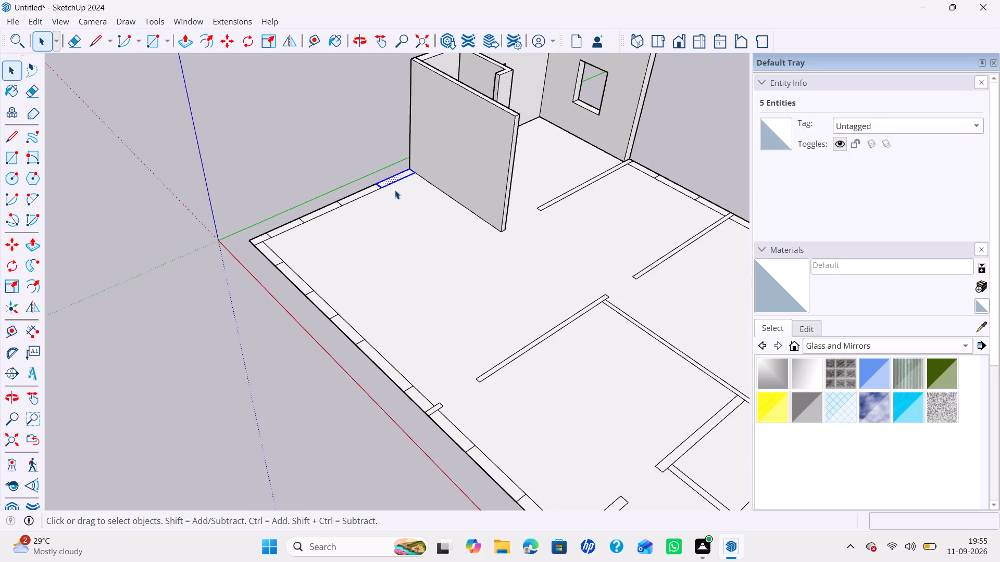
ctrl+double_click(326, 209)
scroll(315, 219, up, 3)
ctrl+double_click(316, 212)
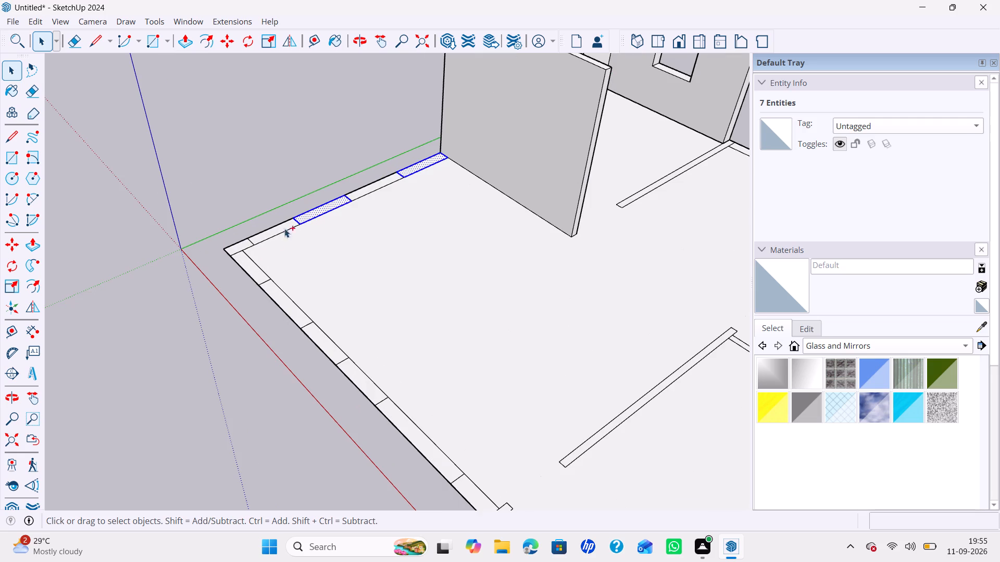
ctrl+double_click(247, 245)
right_click(247, 245)
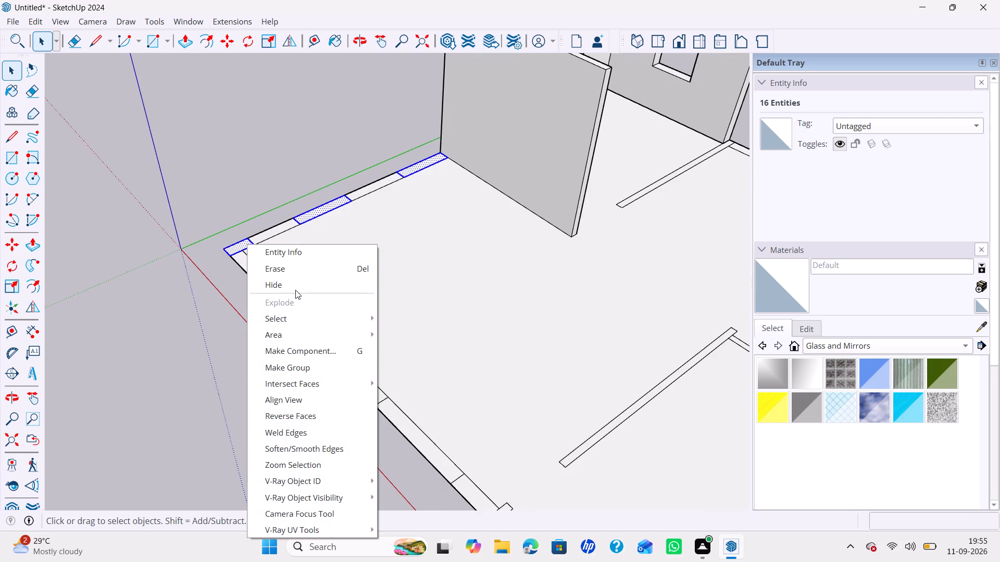
click(303, 369)
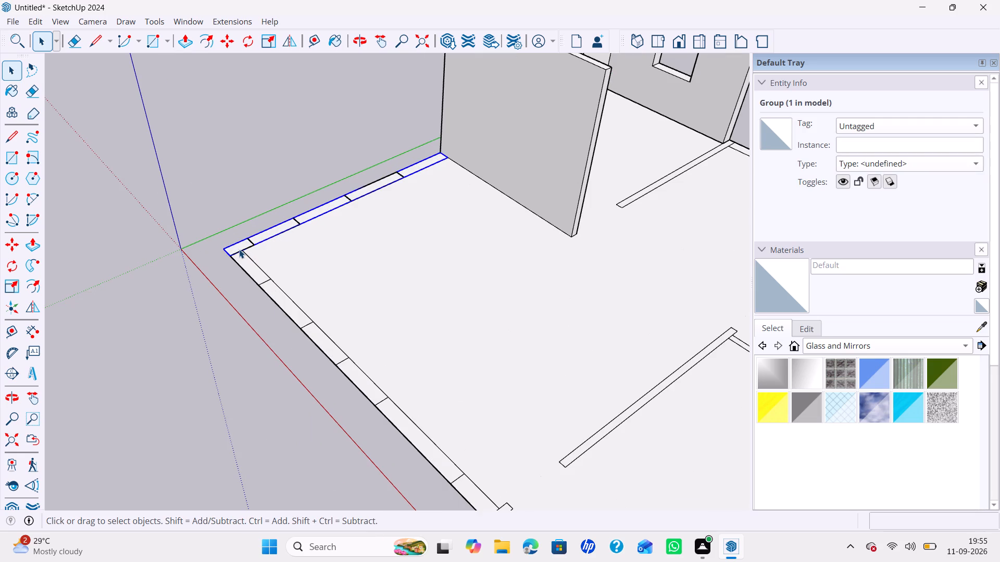
Inside the new group, push/pull the three wall segments up 10', level with the neighbouring walls.
double_click(238, 249)
key(p)
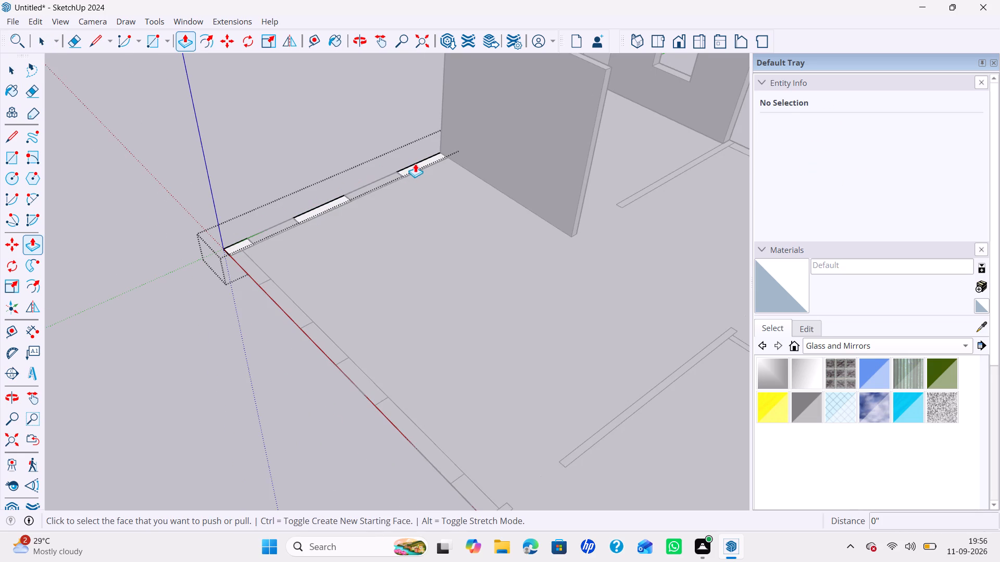
double_click(421, 163)
scroll(308, 214, down, 2)
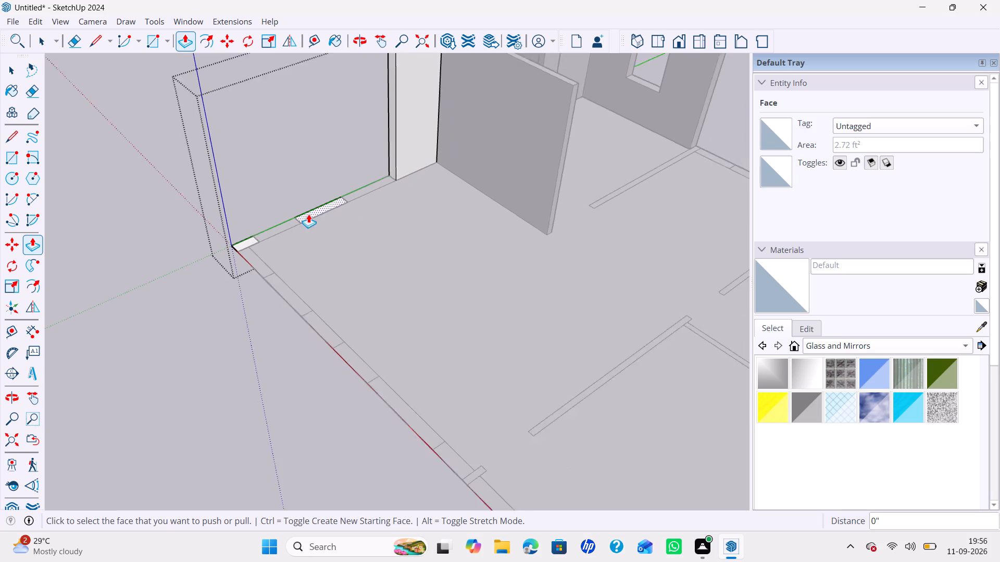
scroll(308, 214, down, 1)
double_click(308, 213)
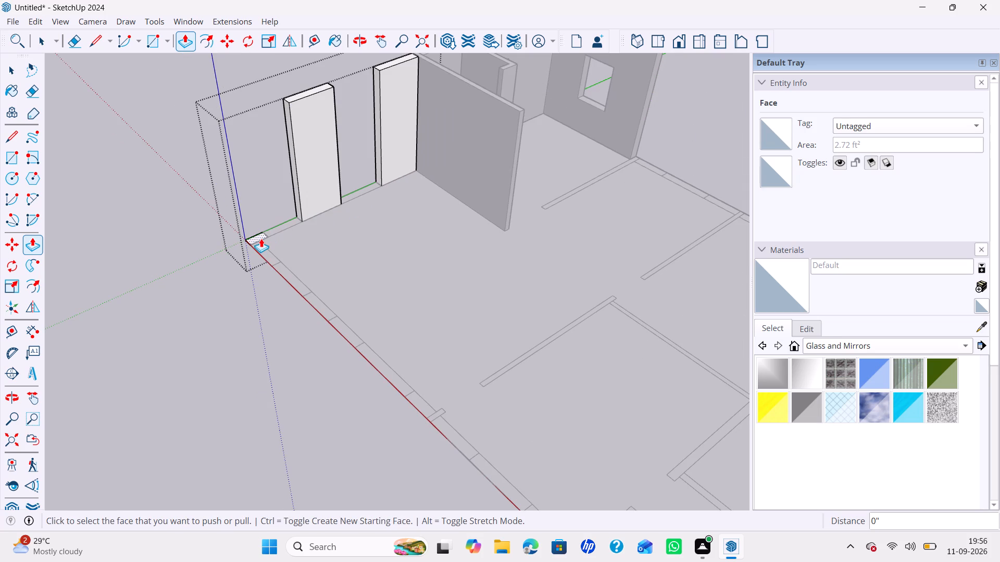
double_click(259, 239)
Erase the vertical seam on the inner face of the raised corner pier at the origin.
key(e)
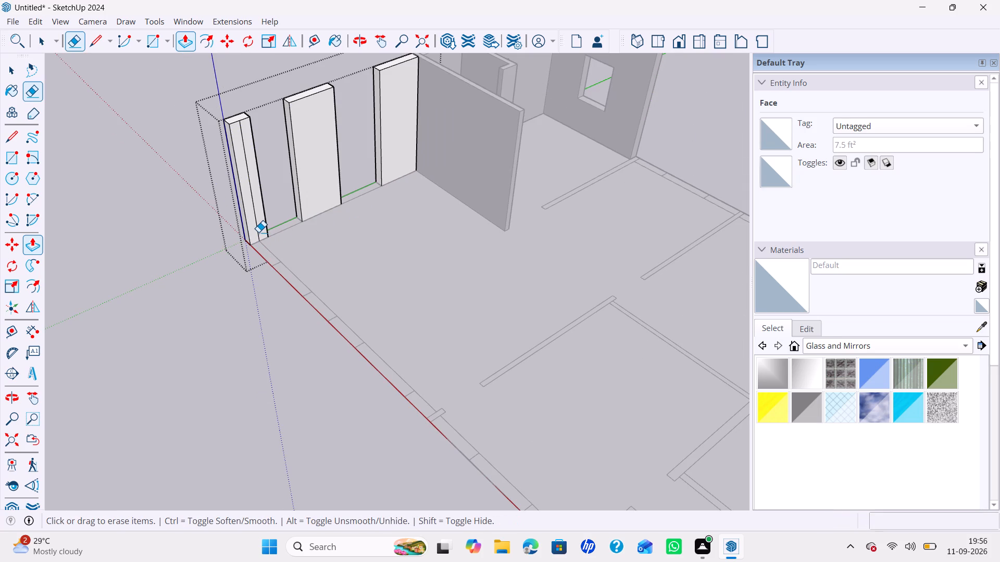
click(258, 232)
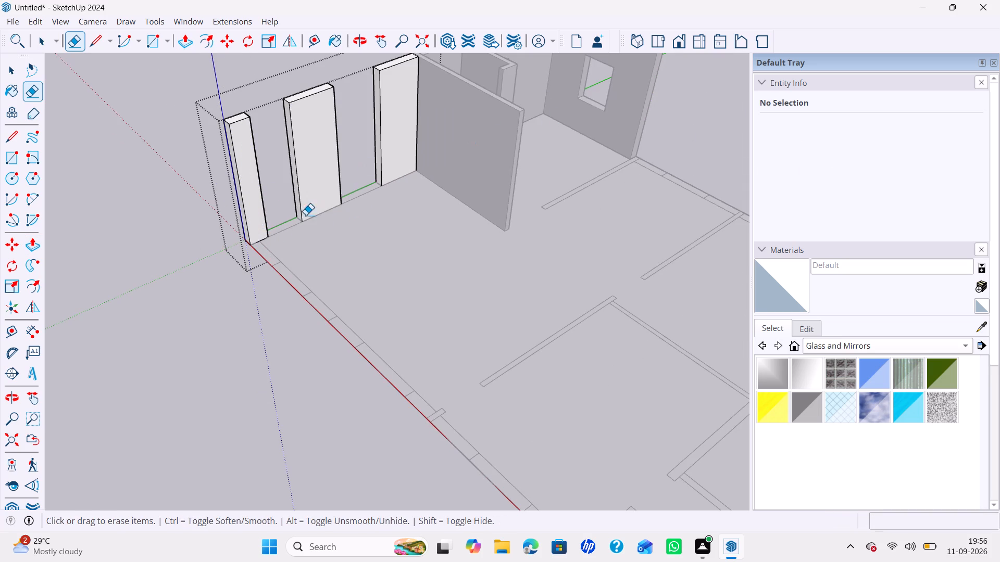
Copy the side top edge of the pier by the interior wall 3' down, and push/pull the upper face 4' to the middle pier.
scroll(299, 232, down, 7)
middle_drag(296, 248, 683, 114)
middle_drag(356, 245, 416, 248)
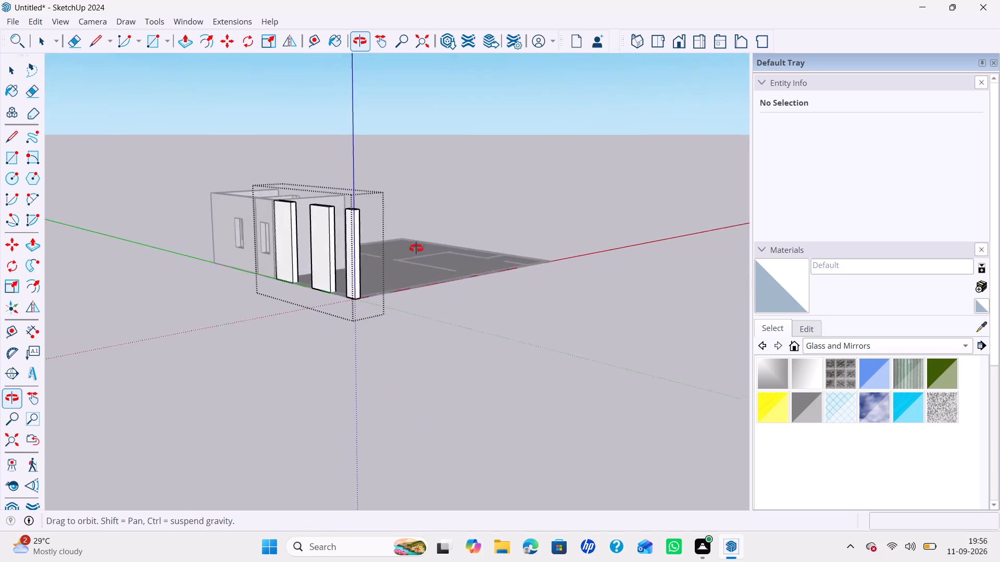
middle_drag(416, 248, 130, 306)
scroll(180, 257, up, 1)
key(space)
scroll(245, 224, down, 6)
shift+middle_drag(287, 231, 403, 290)
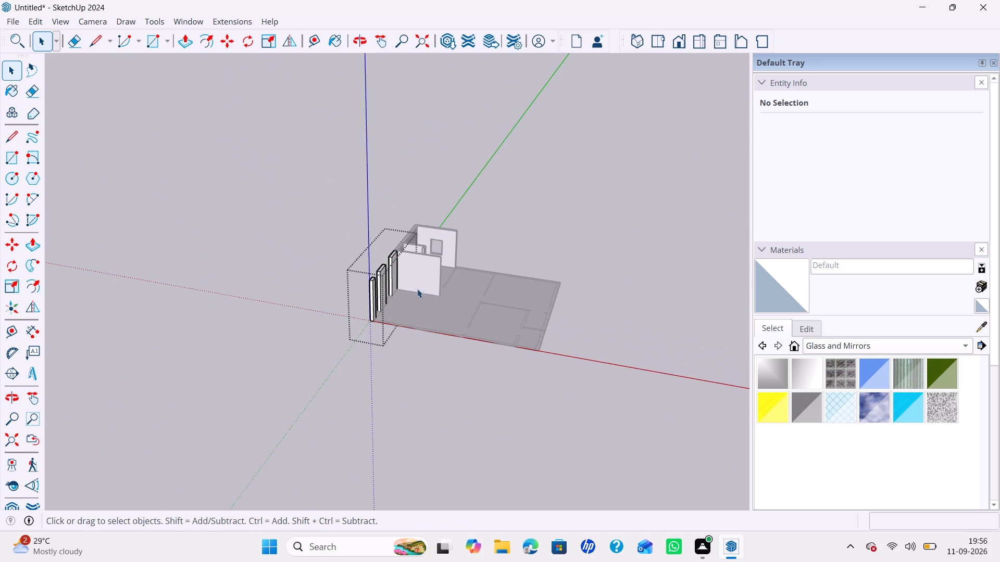
middle_drag(229, 334, 209, 339)
middle_drag(347, 293, 310, 306)
middle_drag(252, 322, 246, 322)
scroll(354, 266, up, 7)
scroll(411, 262, up, 3)
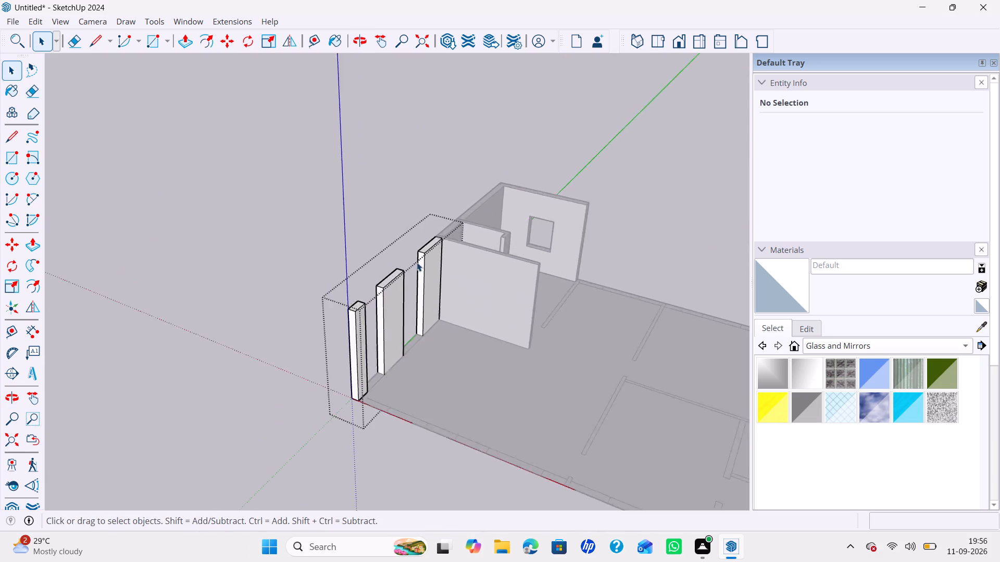
scroll(417, 262, up, 12)
click(422, 245)
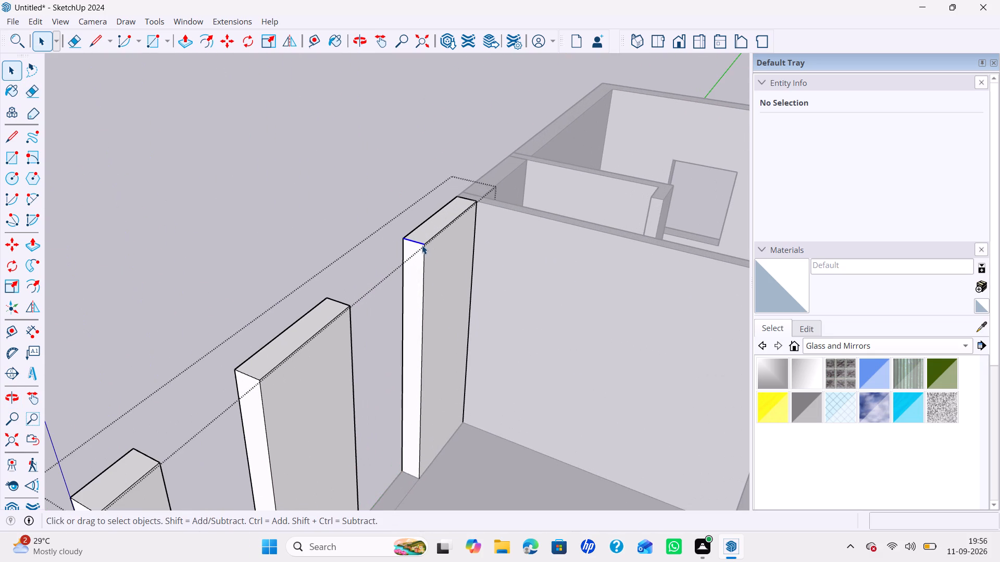
key(m)
click(423, 245)
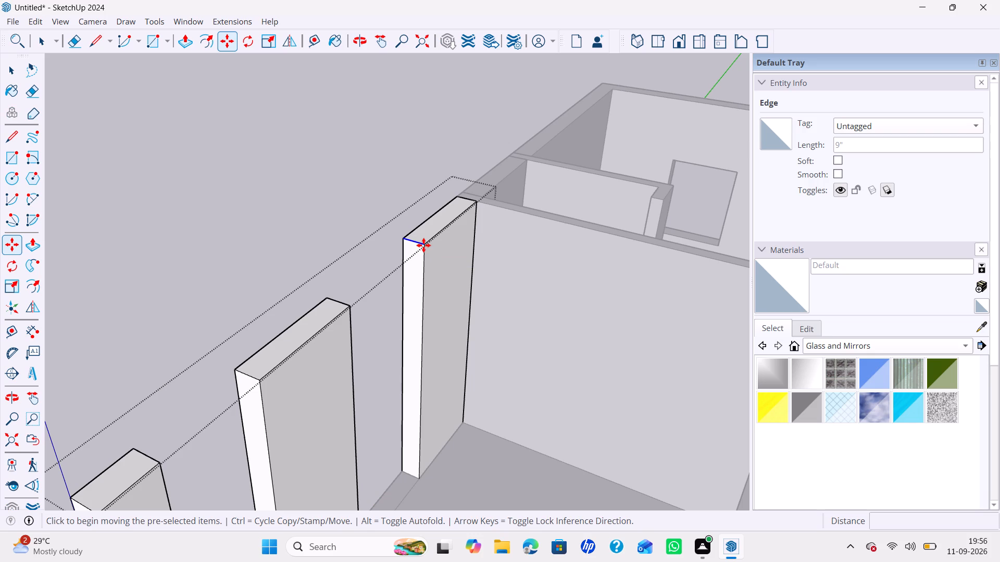
key(Up)
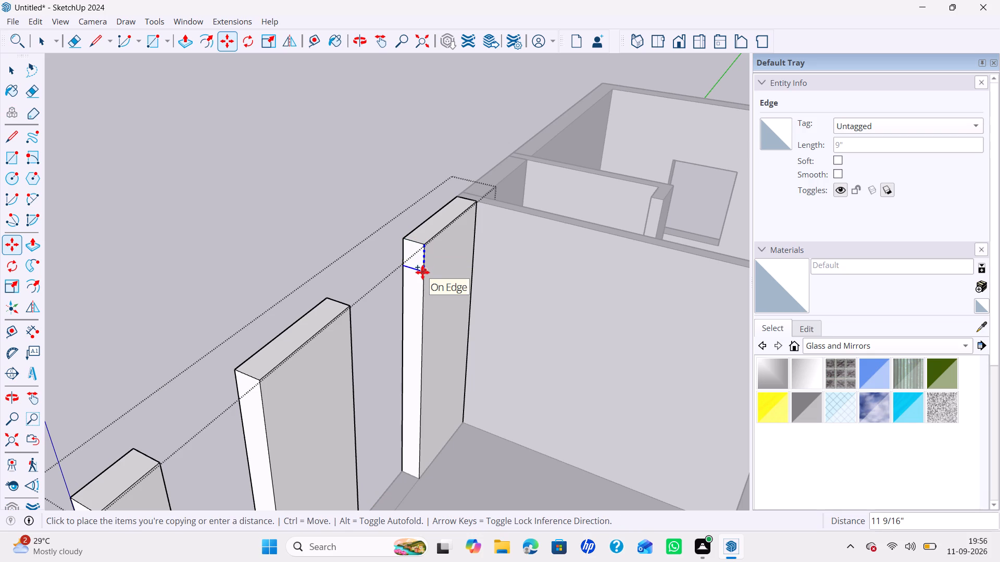
scroll(422, 278, down, 5)
text(3')
key(Return)
key(space)
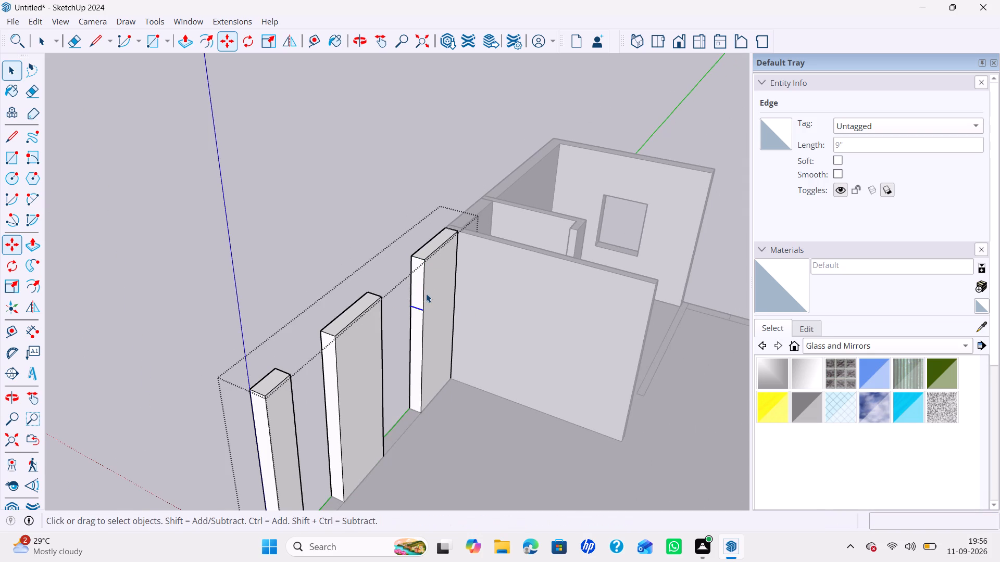
key(p)
click(419, 288)
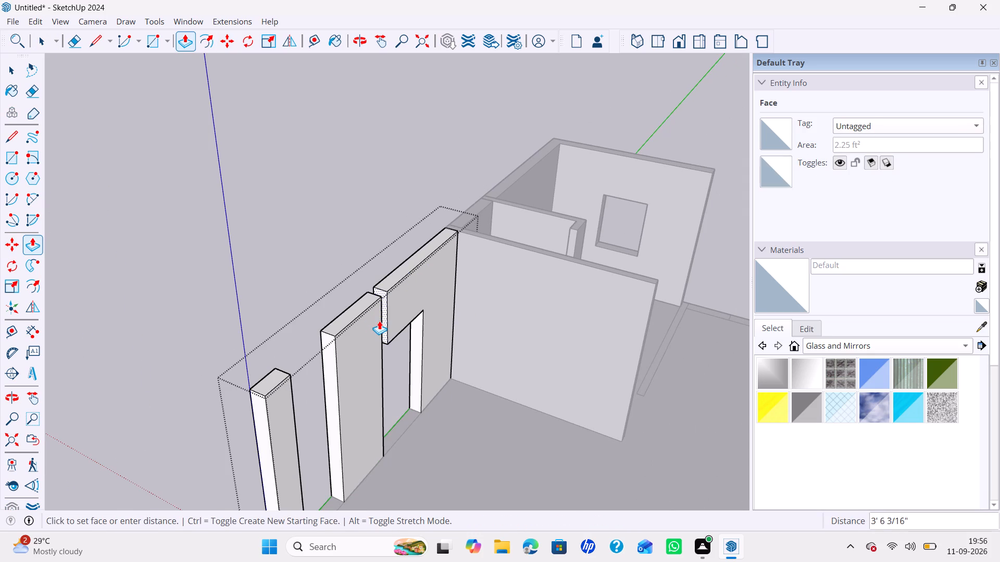
click(382, 335)
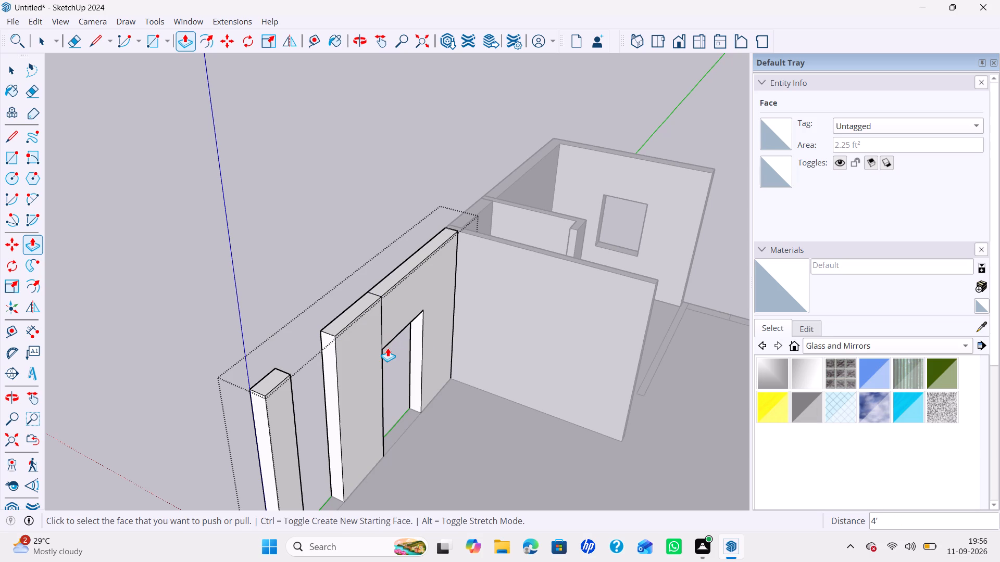
Copy the same pier's bottom edge 3' up and push/pull the lower face 4' to the middle pier, forming the window sill wall.
key(space)
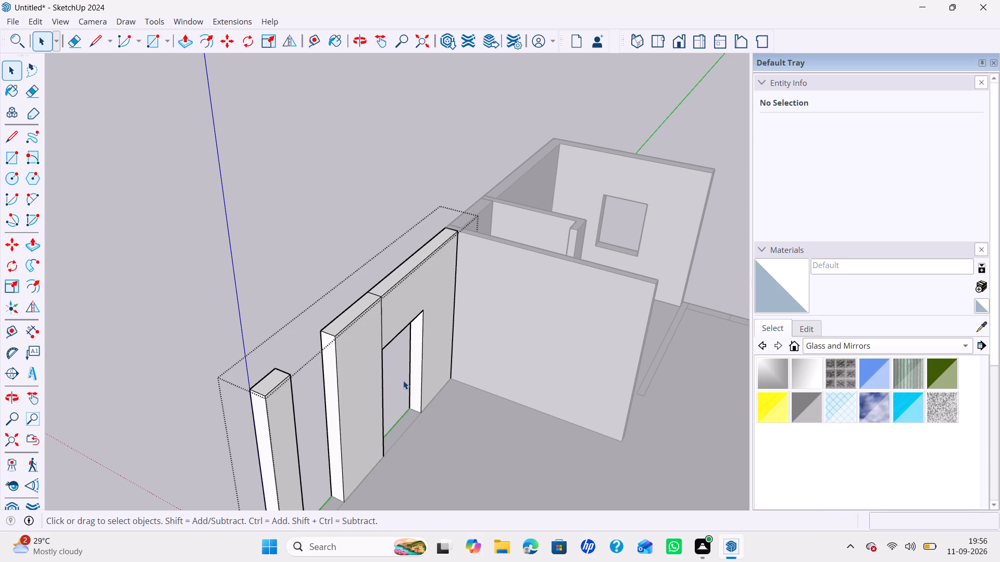
click(416, 409)
key(m)
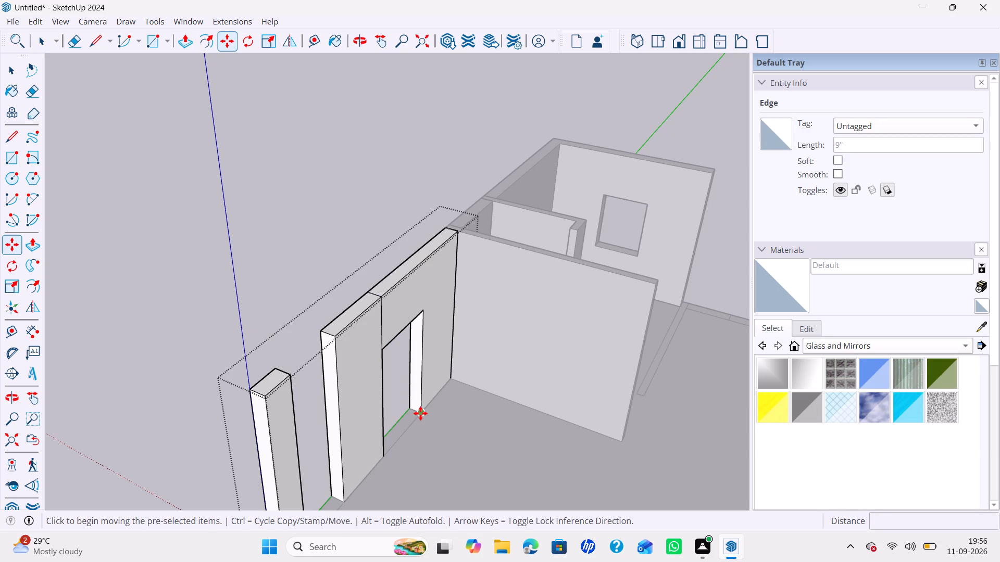
ctrl+click(422, 413)
key(Up)
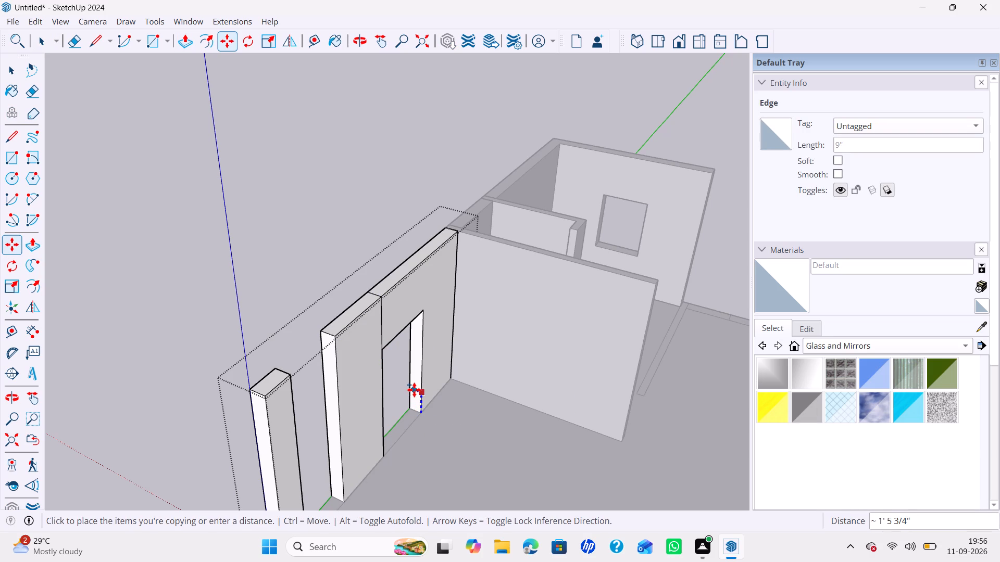
text(3')
key(Return)
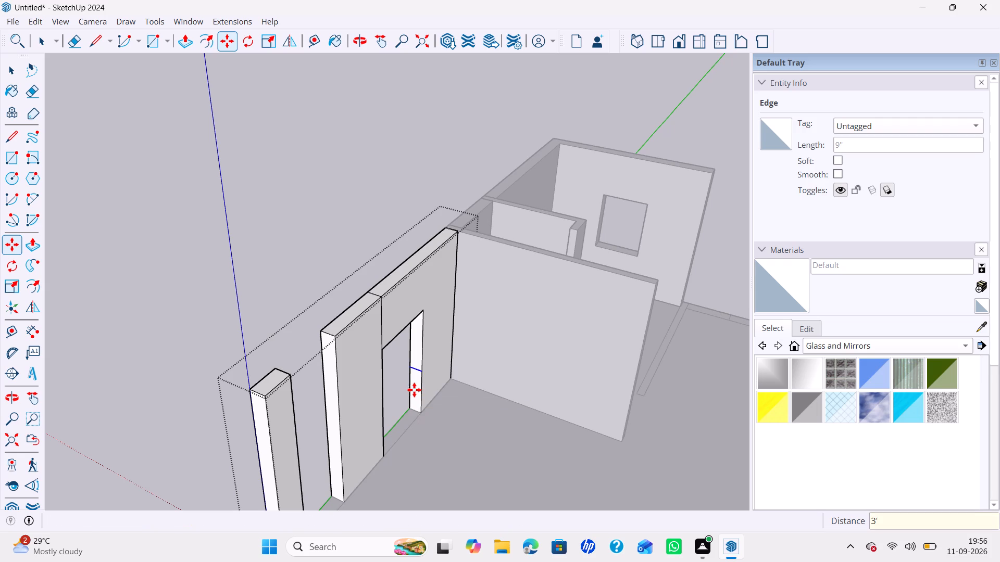
key(p)
click(414, 398)
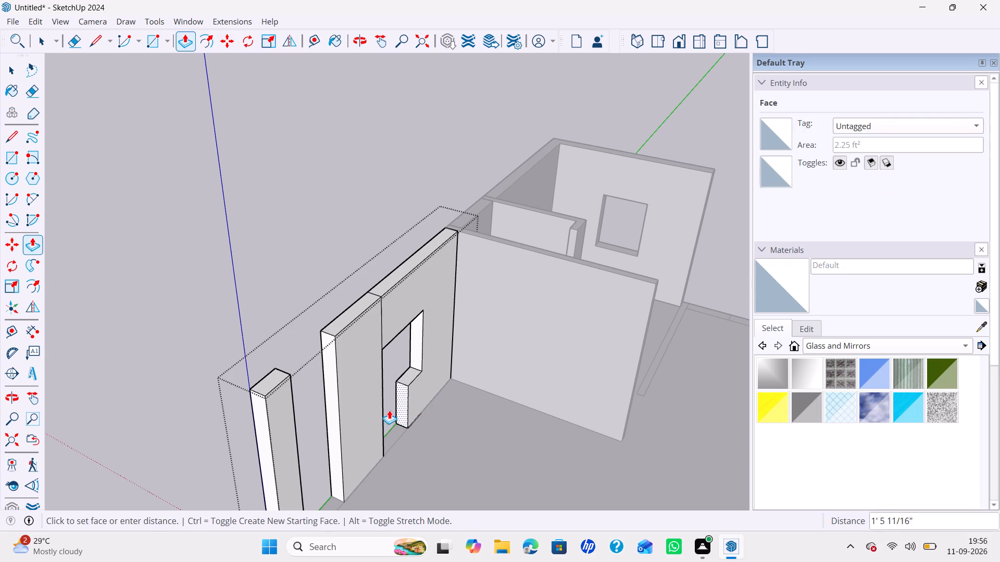
click(378, 401)
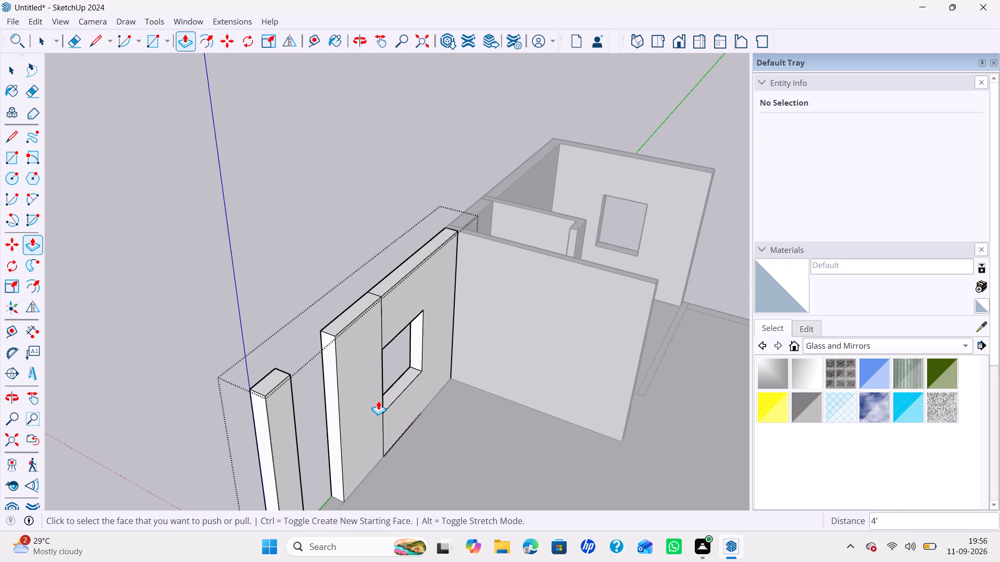
Erase the seams above and below the new window on the wall's inner face and across its top.
key(e)
click(384, 432)
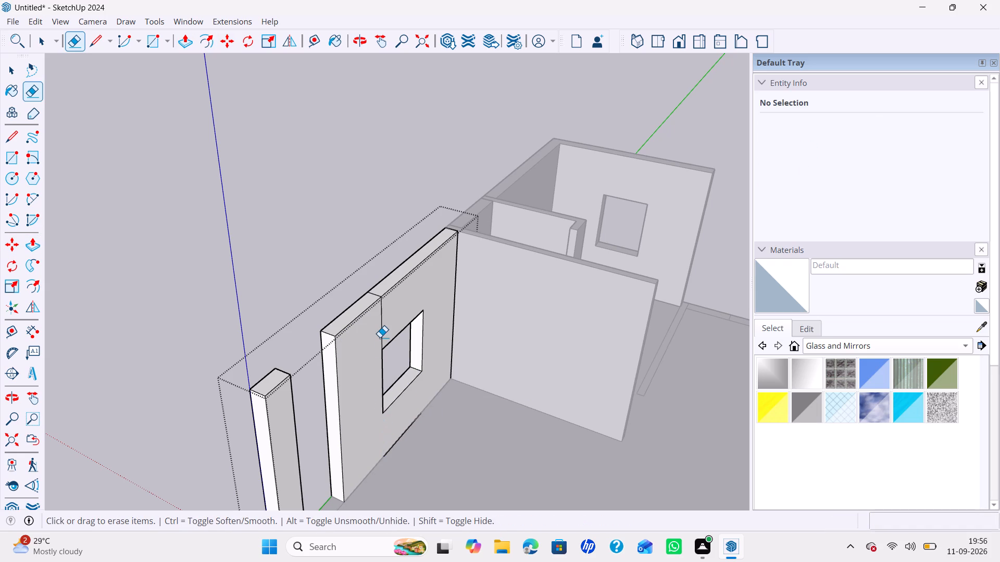
drag(380, 333, 381, 327)
click(377, 294)
Erase the seams above and below the new window on the wall's outer face.
middle_click(329, 327)
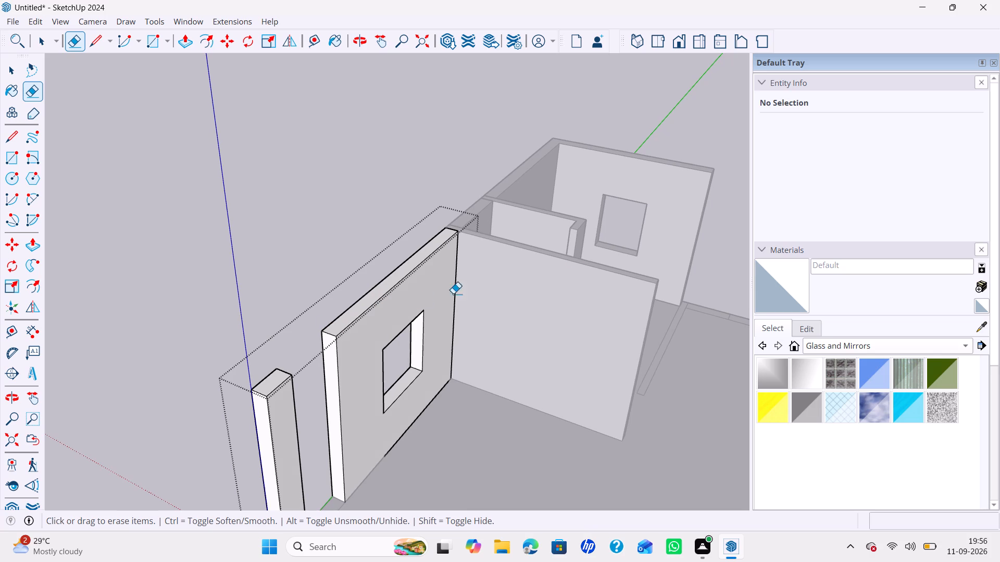
middle_click(621, 260)
scroll(297, 395, down, 6)
middle_drag(295, 411, 577, 355)
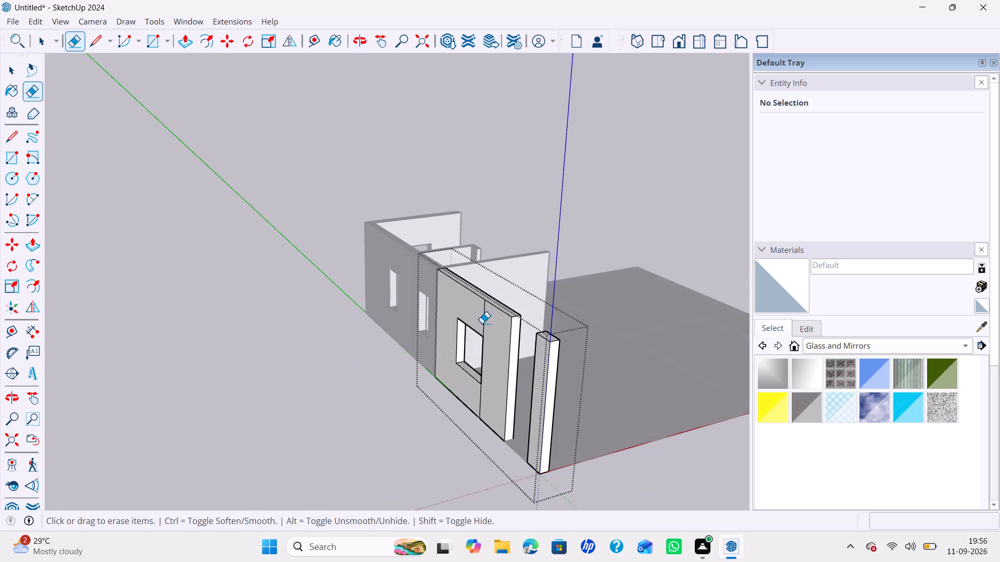
drag(482, 323, 491, 329)
click(483, 394)
key(space)
scroll(510, 326, up, 2)
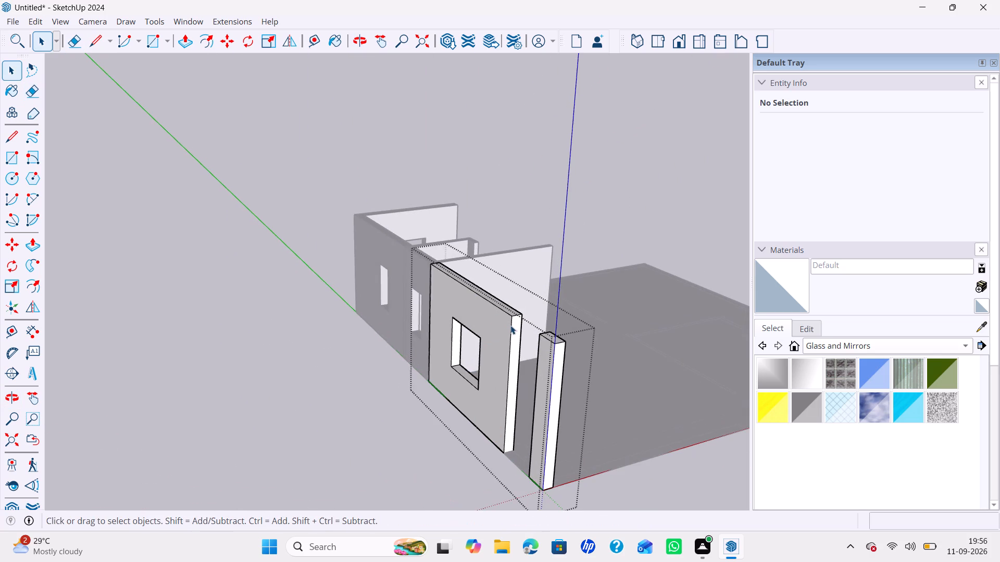
Copy the middle pier's top side edge facing the corner pier 3' down, and copy the new edge another 4' down.
scroll(510, 325, up, 2)
click(514, 314)
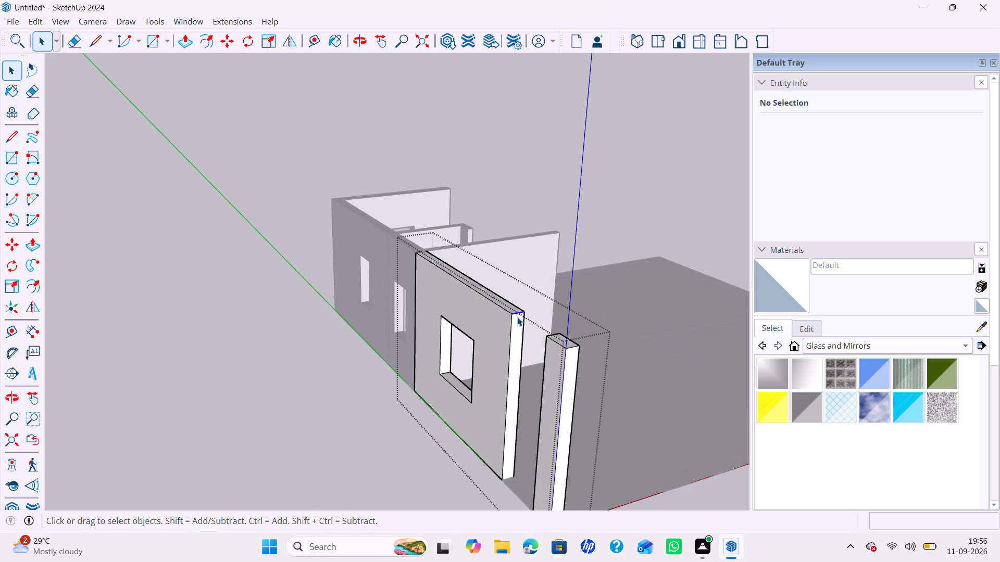
key(m)
click(527, 311)
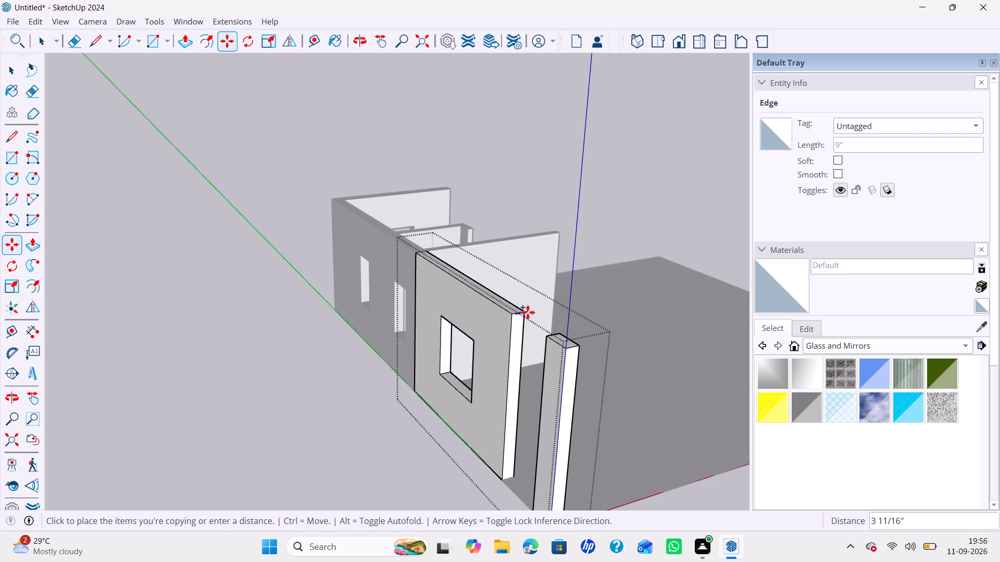
key(Up)
text(3')
key(Return)
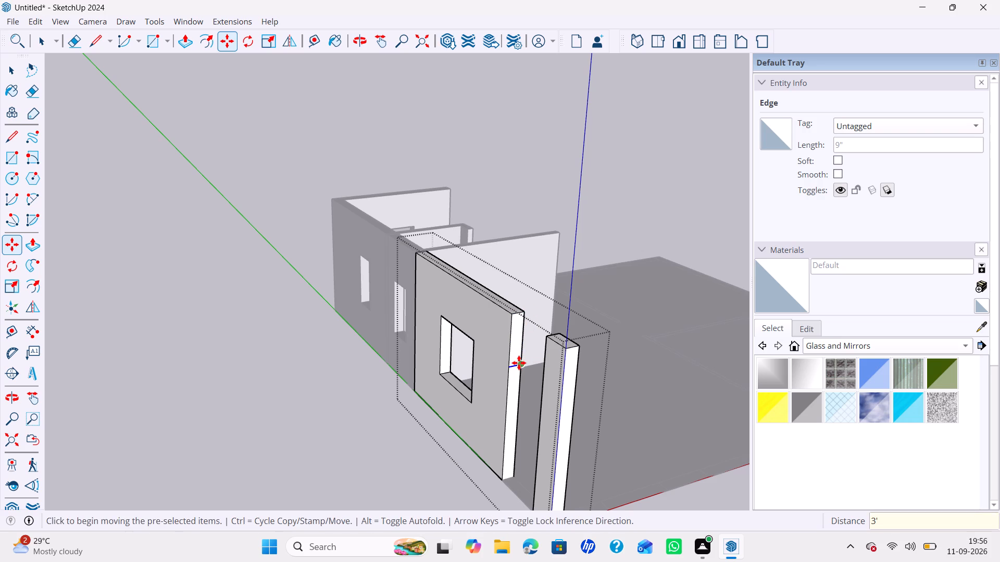
click(519, 363)
key(Up)
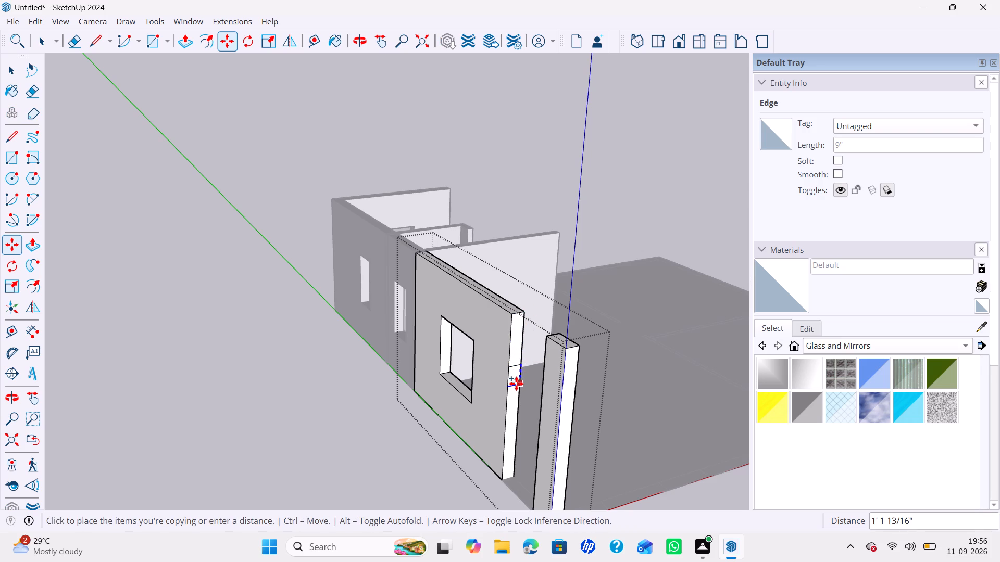
text(4')
key(Return)
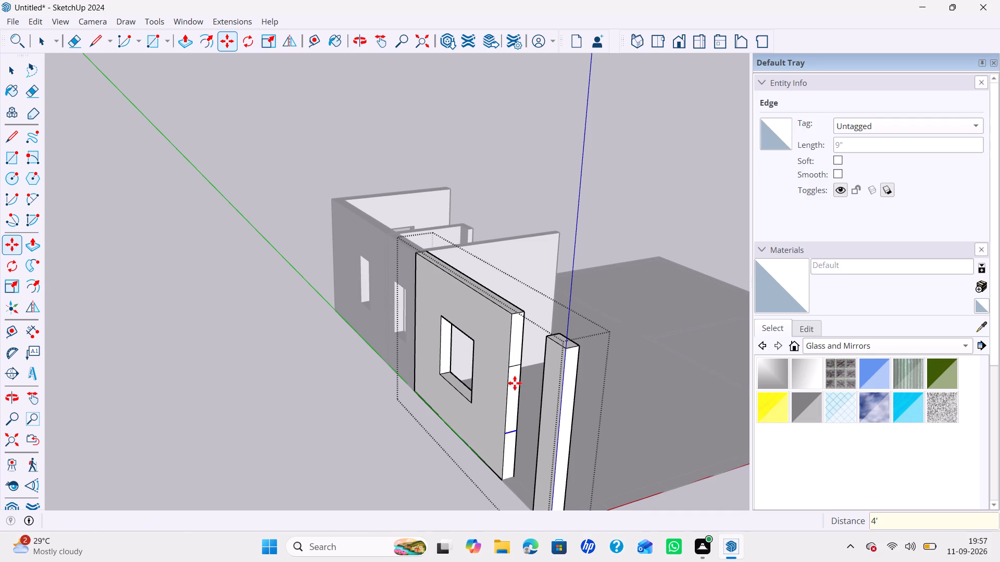
Push/pull the middle pier's upper and lower side faces 3' to the corner pier, forming the second window opening.
key(p)
click(514, 357)
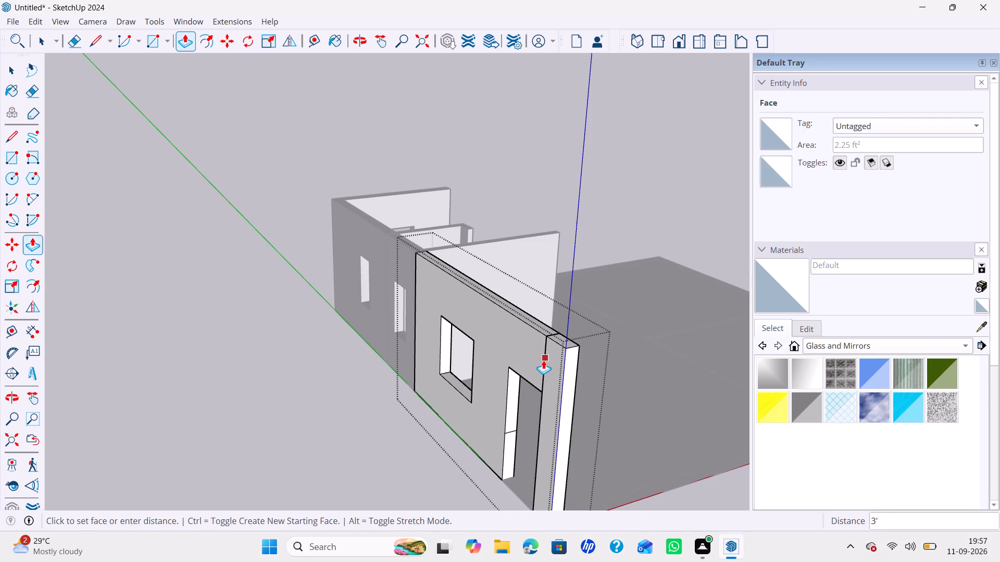
click(543, 360)
click(508, 450)
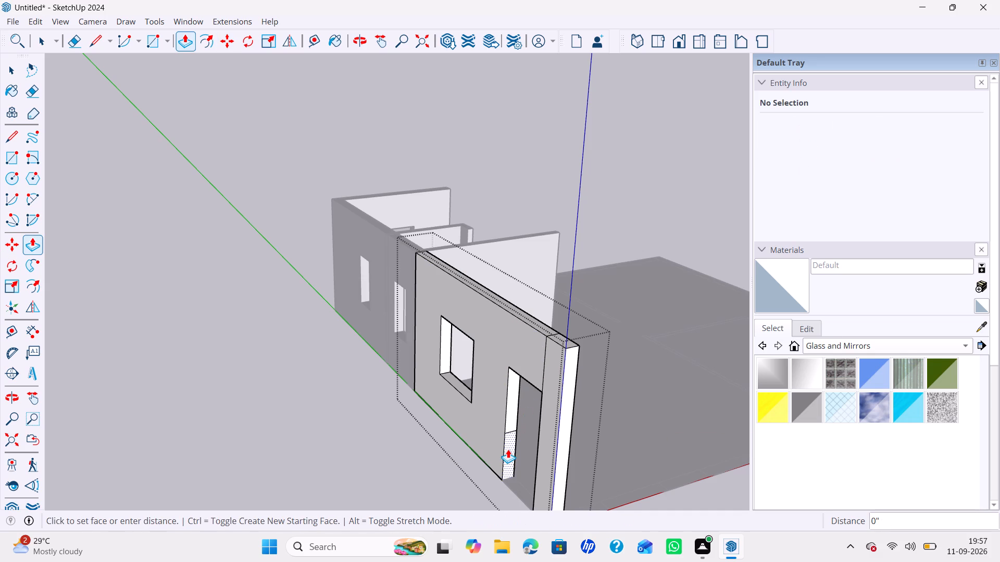
click(540, 395)
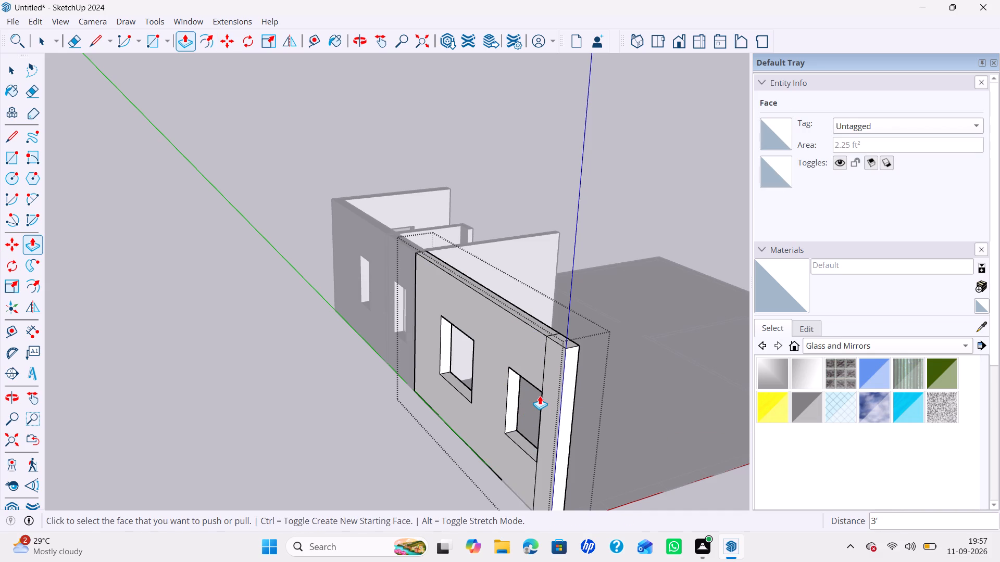
Erase the seams above and below the corner window on the wall's outer face and across its top, undoing the stray edge erasure.
key(space)
key(e)
drag(534, 482, 530, 483)
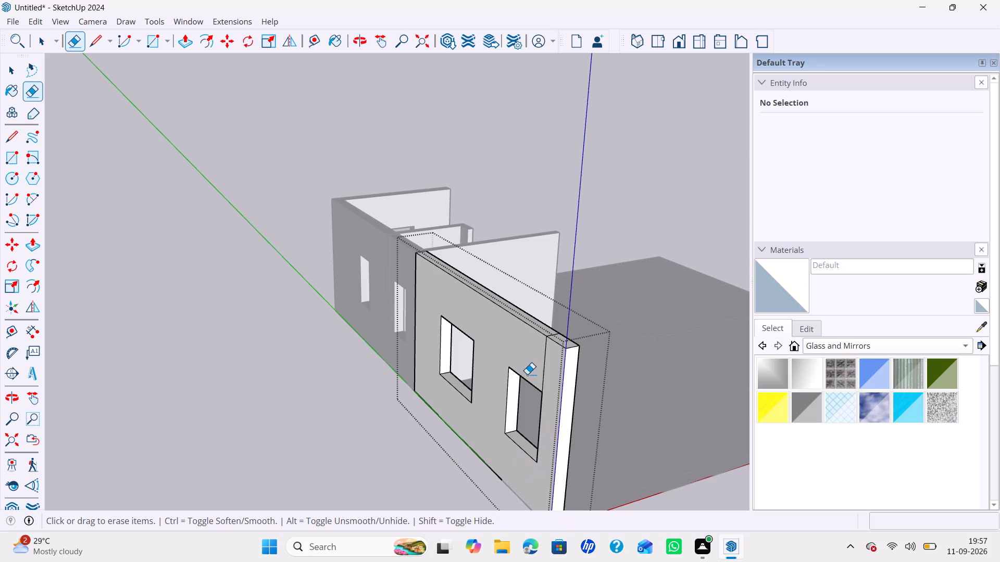
drag(539, 362, 546, 366)
drag(553, 334, 554, 338)
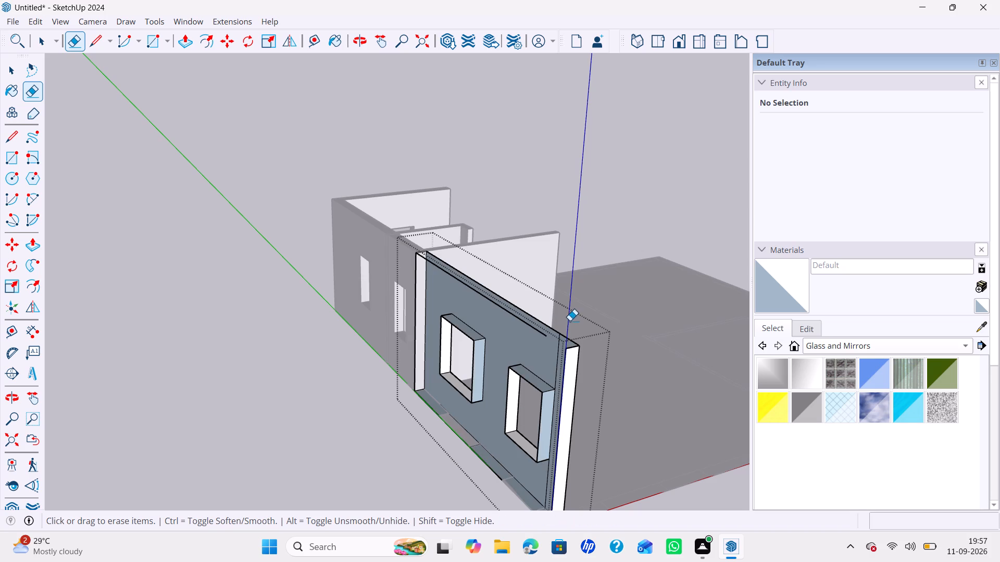
key(ctrl+z)
scroll(565, 341, up, 3)
click(552, 334)
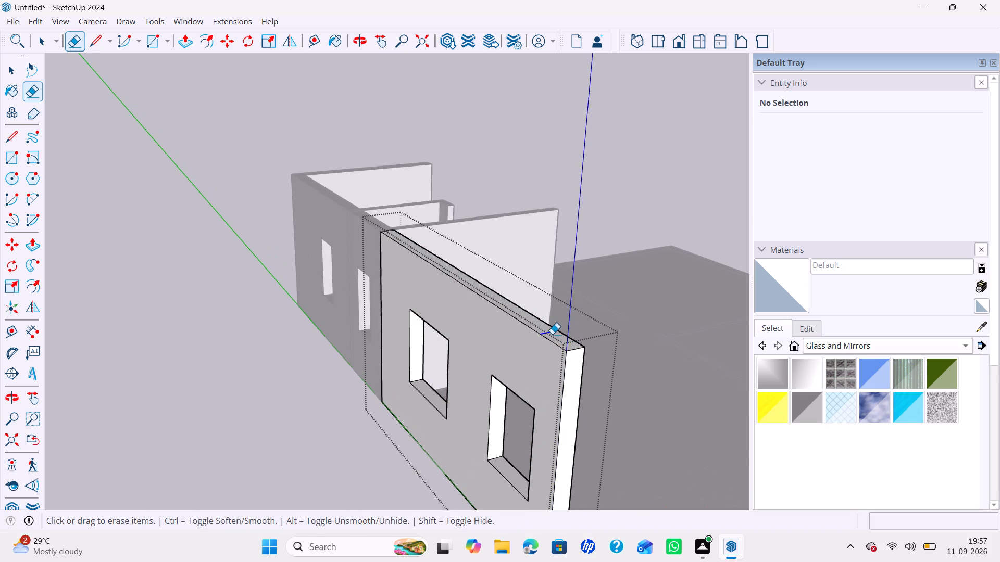
Erase the seams above and below the corner window on the wall's inner face and close the wall group.
middle_drag(580, 329, 254, 338)
middle_click(254, 338)
scroll(405, 304, down, 6)
shift+middle_drag(404, 308, 554, 292)
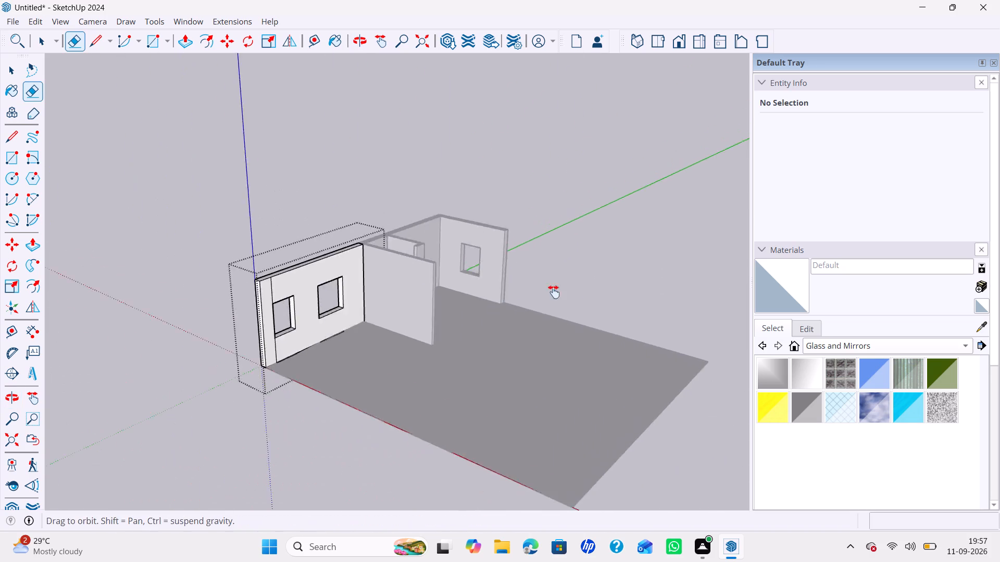
shift+middle_drag(554, 292, 577, 296)
scroll(437, 315, up, 7)
drag(445, 283, 453, 274)
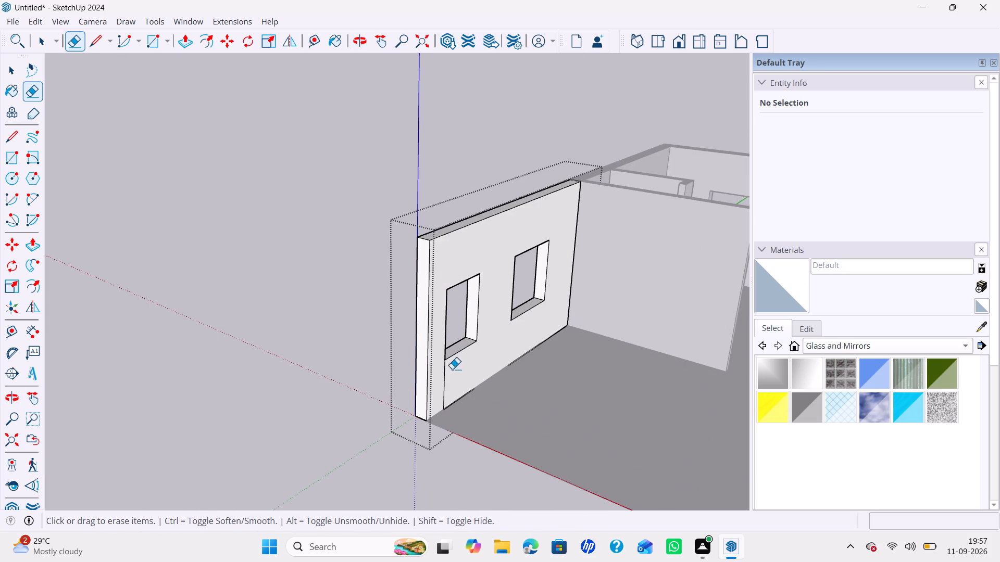
drag(450, 378, 444, 384)
key(space)
click(446, 180)
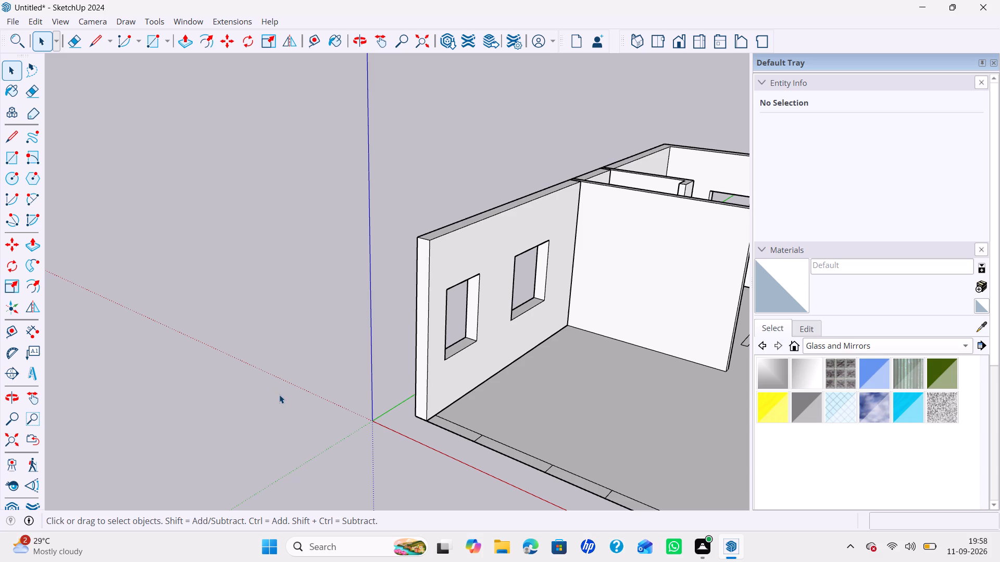
Group the three pier segments of the outer wall strip along the red axis, from the corner to the short interior wall stub.
scroll(267, 412, down, 1)
scroll(256, 343, down, 5)
scroll(481, 328, down, 7)
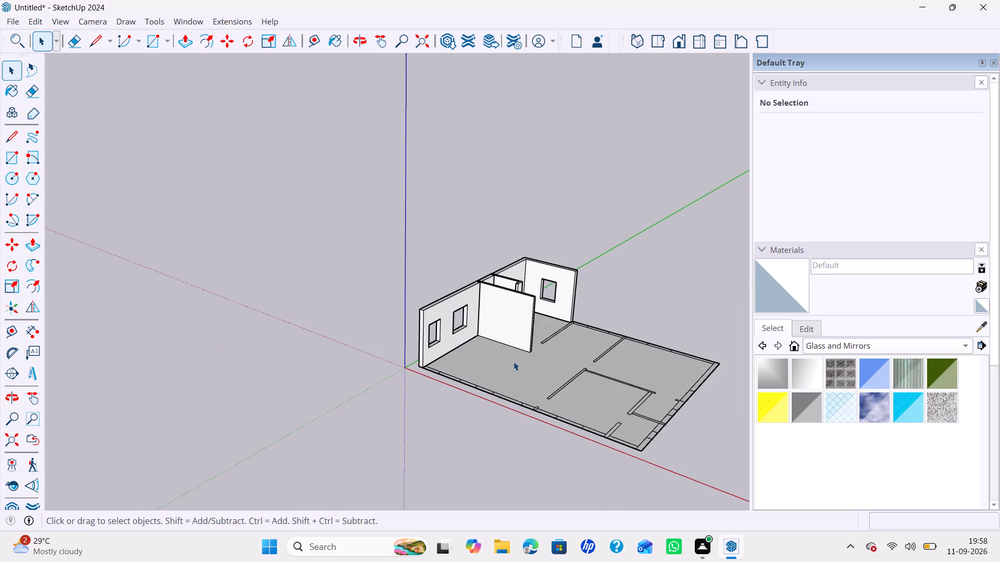
scroll(427, 398, up, 11)
middle_click(427, 362)
middle_drag(433, 367, 533, 398)
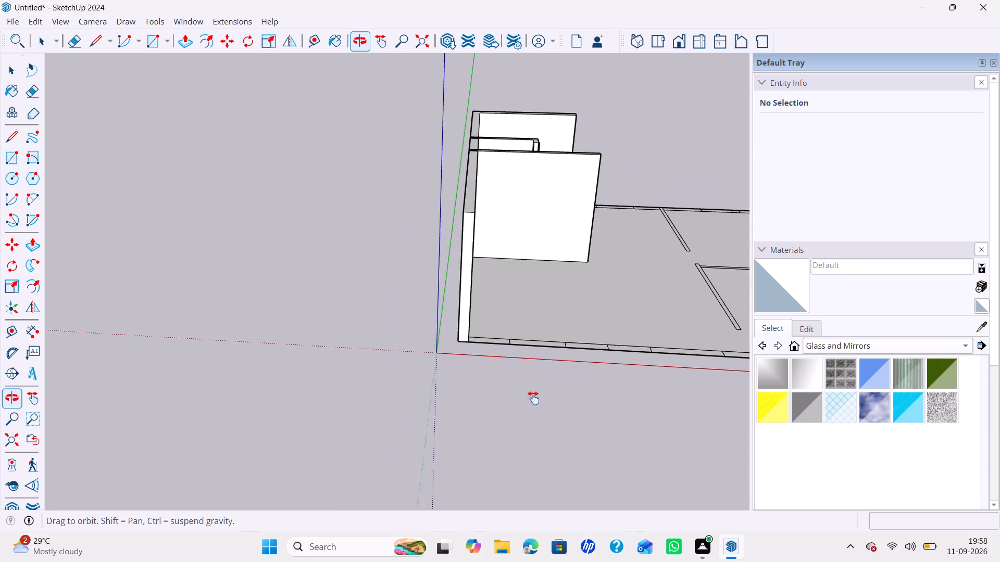
middle_drag(533, 398, 365, 414)
shift+scroll(365, 414, up, 1)
middle_click(358, 369)
middle_drag(358, 369, 386, 467)
middle_click(332, 273)
middle_drag(344, 323, 369, 414)
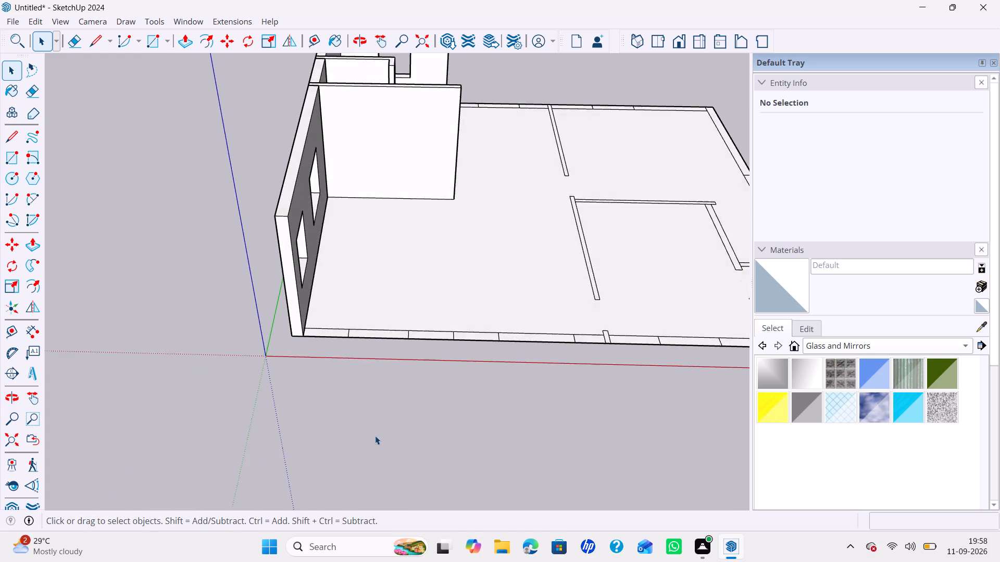
scroll(348, 334, up, 4)
double_click(317, 333)
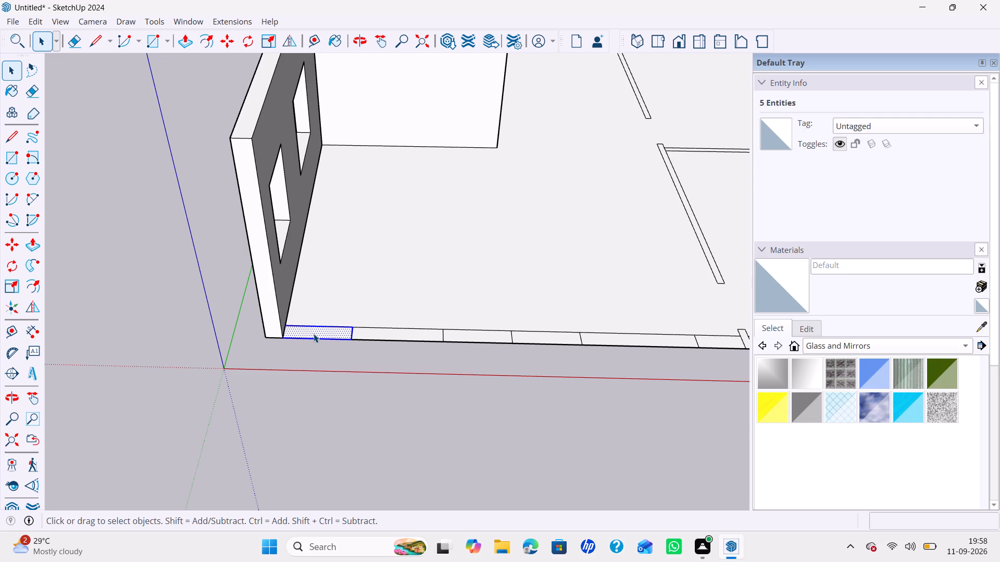
scroll(314, 334, up, 1)
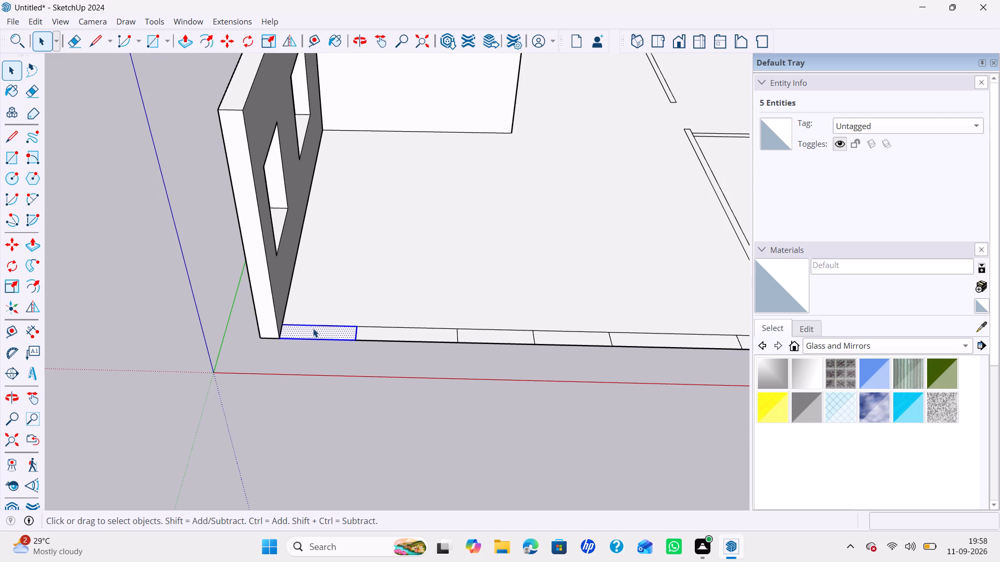
scroll(416, 325, down, 6)
middle_drag(420, 332, 420, 346)
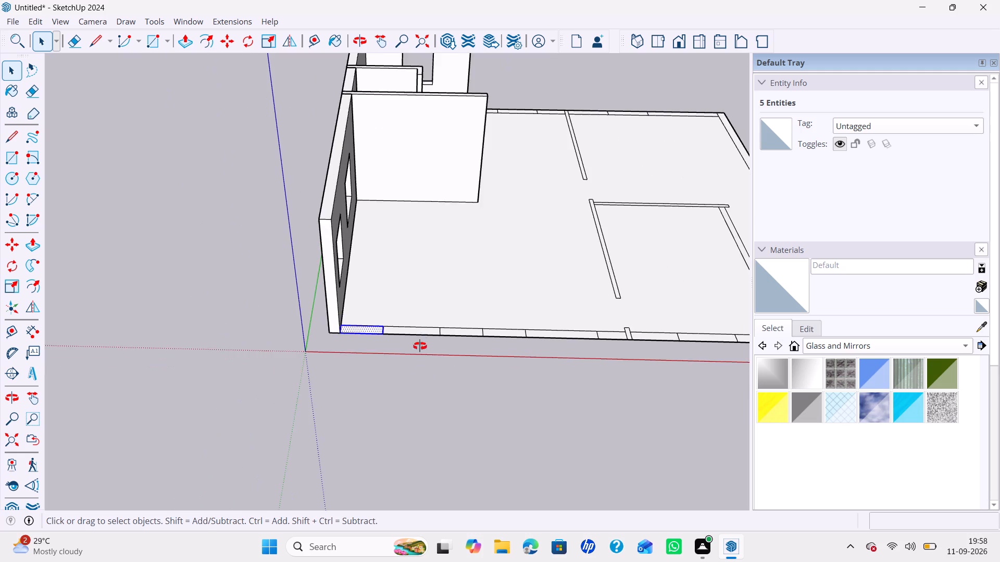
middle_drag(420, 346, 429, 397)
scroll(468, 358, up, 2)
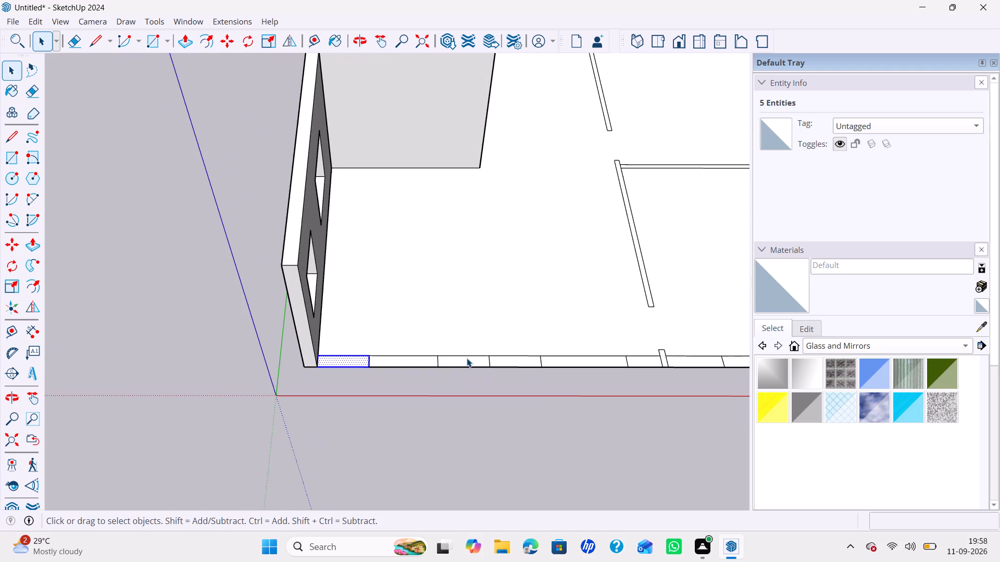
shift+click(469, 365)
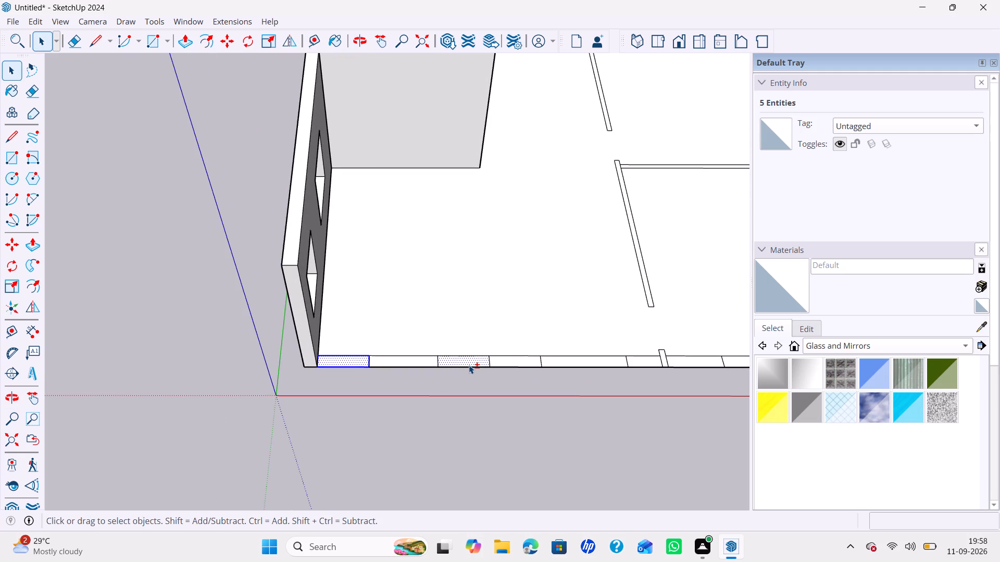
shift+double_click(472, 361)
shift+double_click(458, 360)
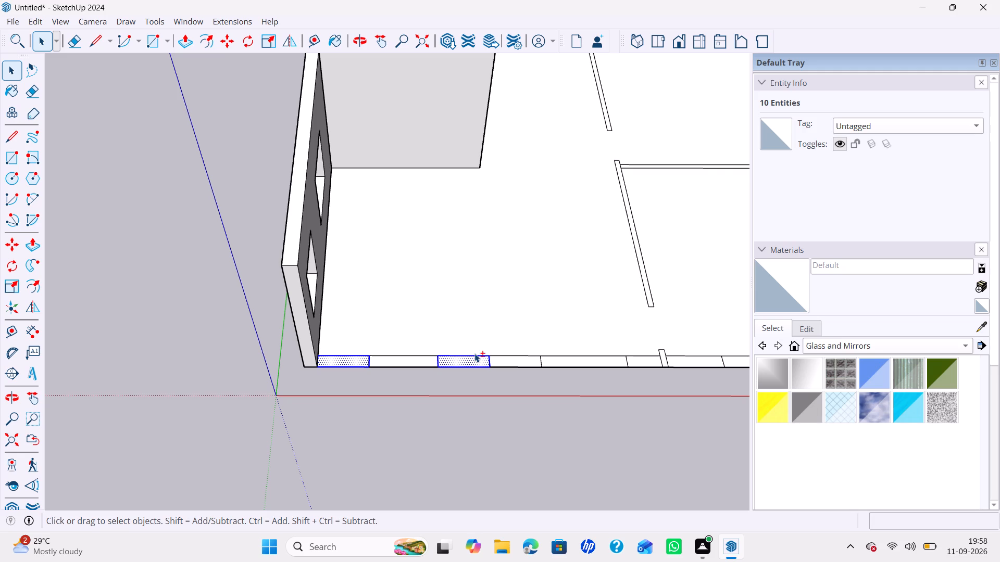
shift+middle_drag(461, 366, 364, 371)
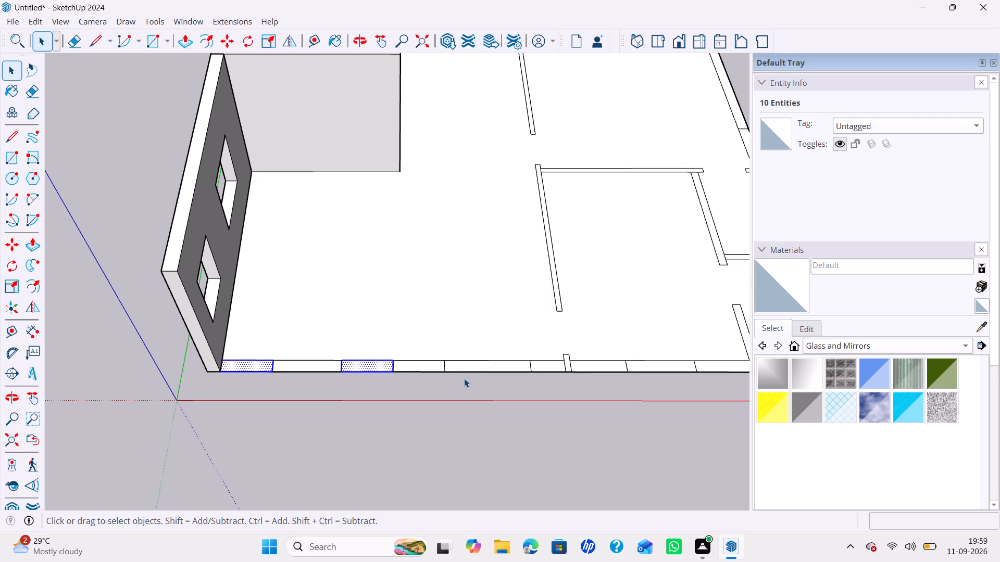
scroll(464, 378, up, 1)
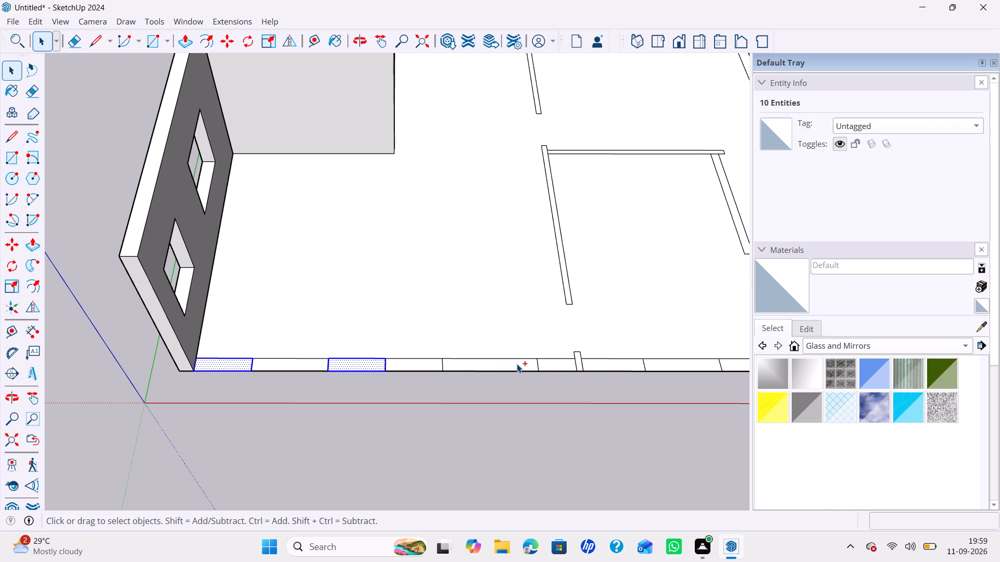
ctrl+double_click(567, 365)
right_click(543, 362)
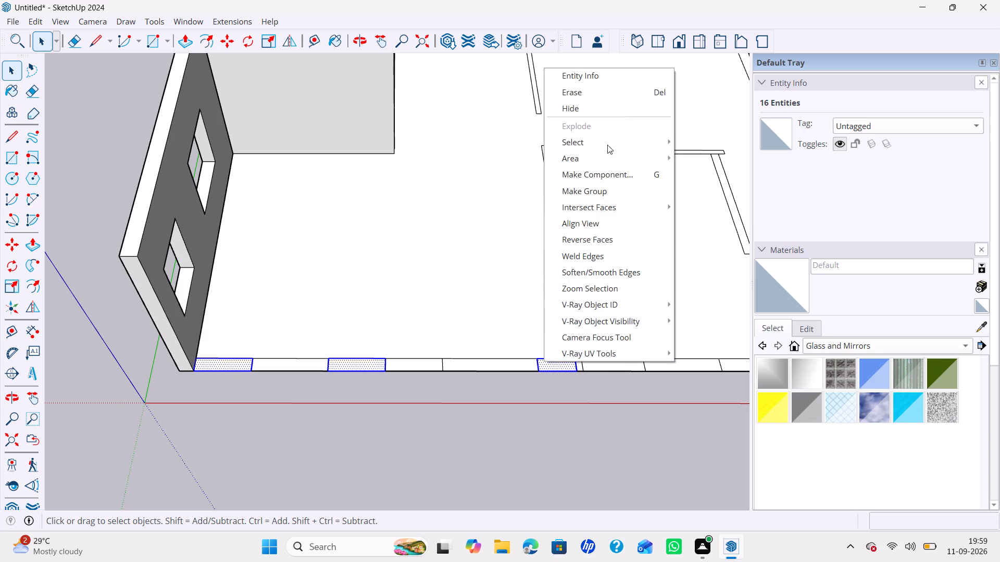
click(568, 194)
Open the new group and push/pull its three pier segments up 10' to match the existing wall height.
double_click(236, 370)
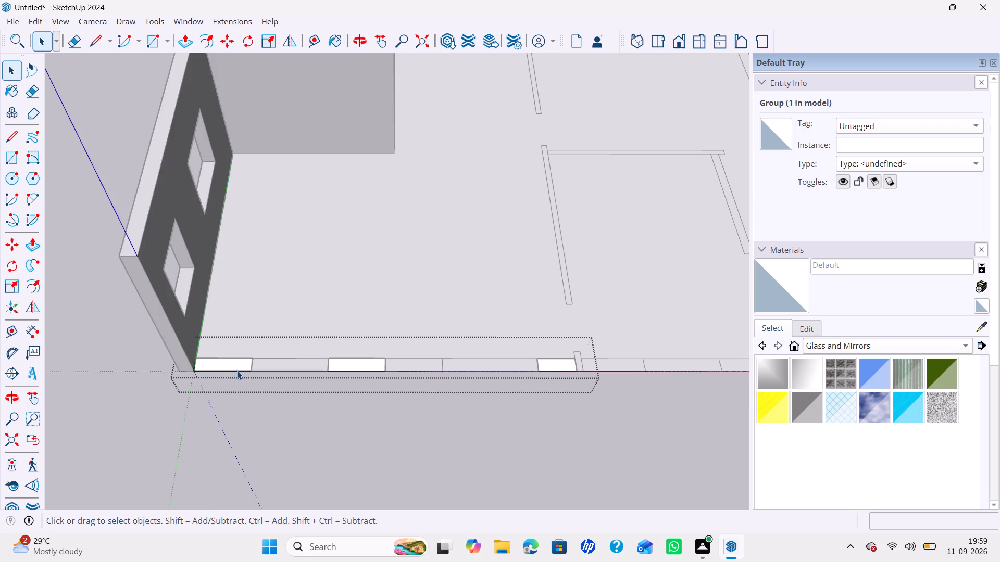
key(p)
click(236, 362)
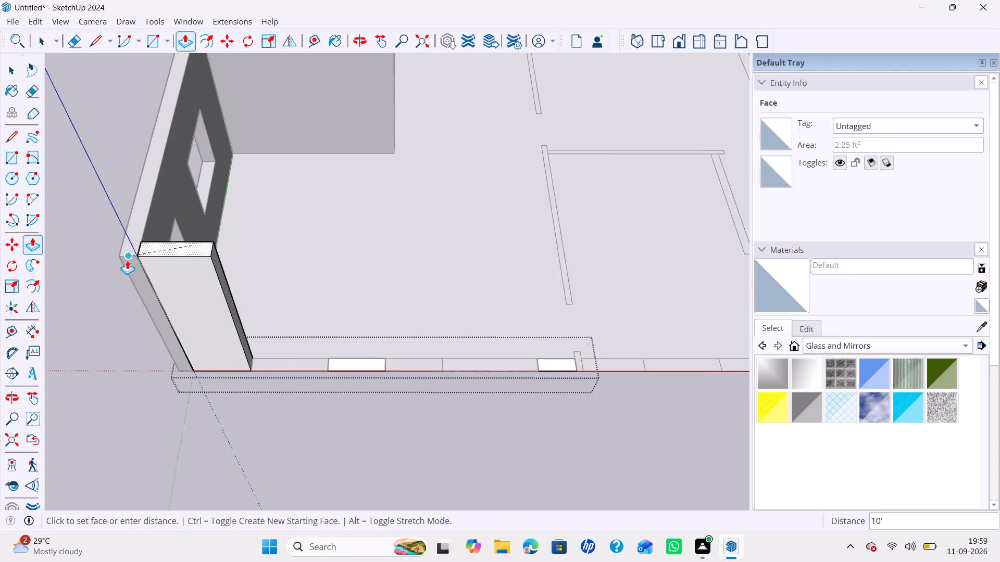
click(127, 260)
double_click(350, 365)
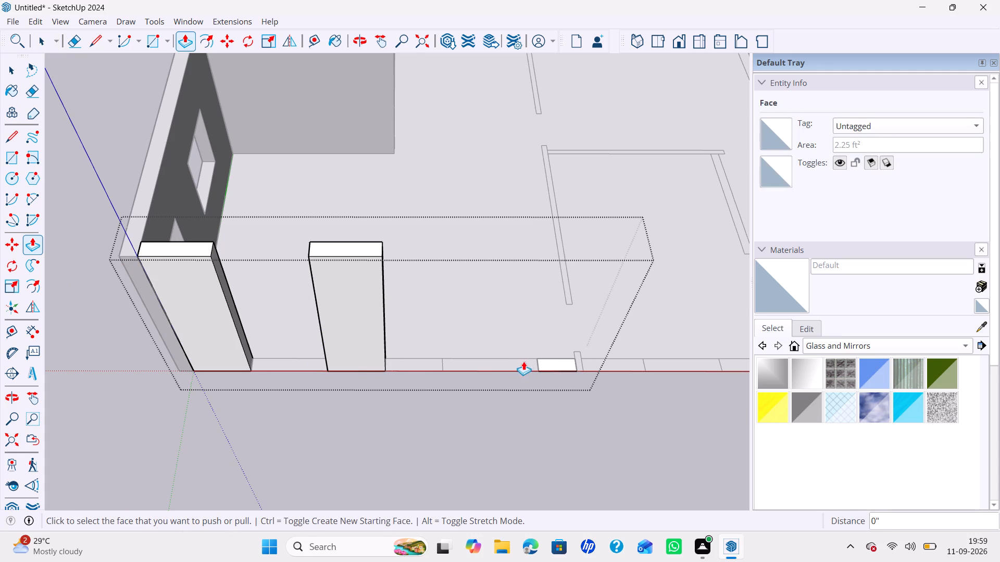
double_click(547, 361)
key(space)
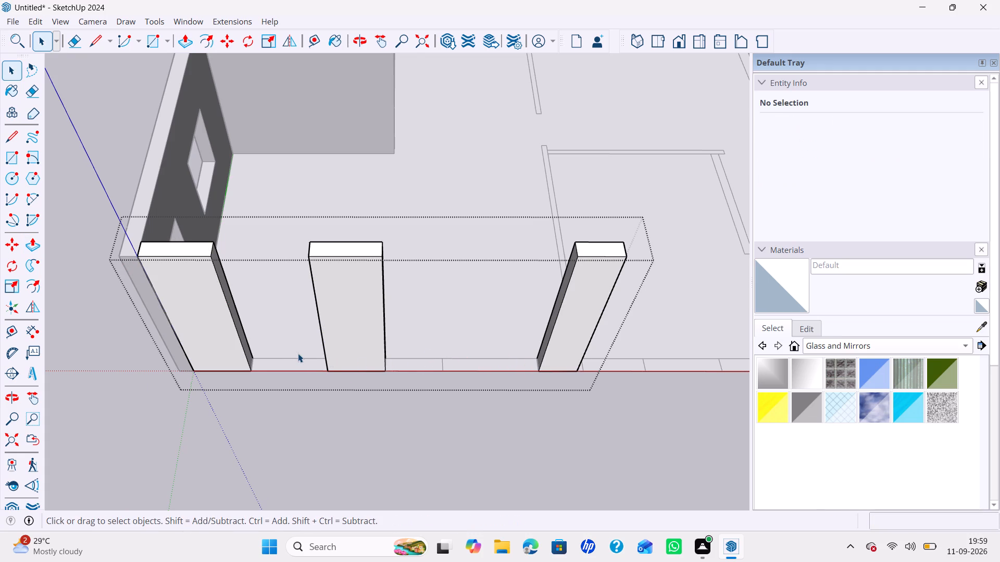
Copy the top side edge of the pier at the wall corner 3' down its face toward the middle pier.
click(211, 250)
key(m)
click(211, 260)
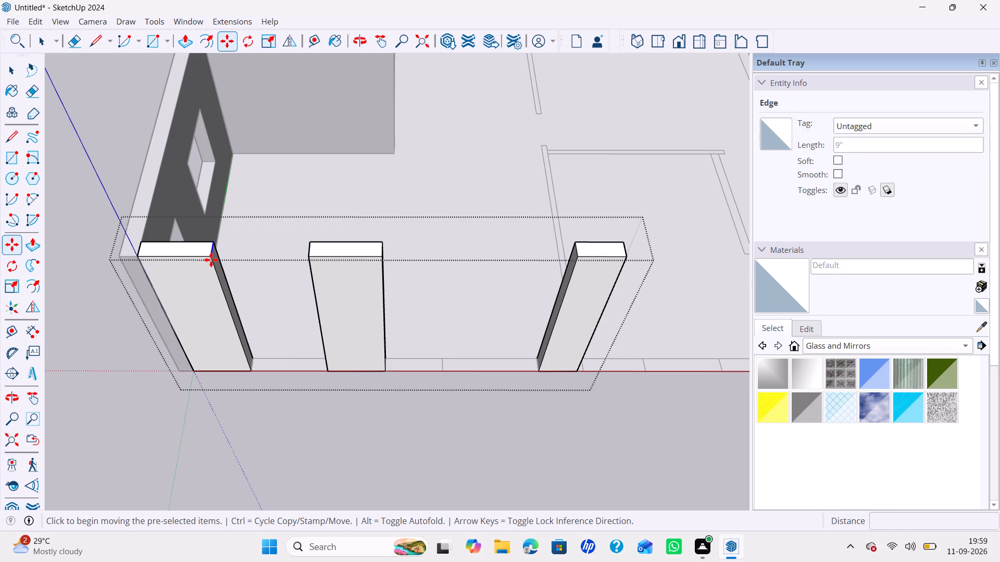
key(Up)
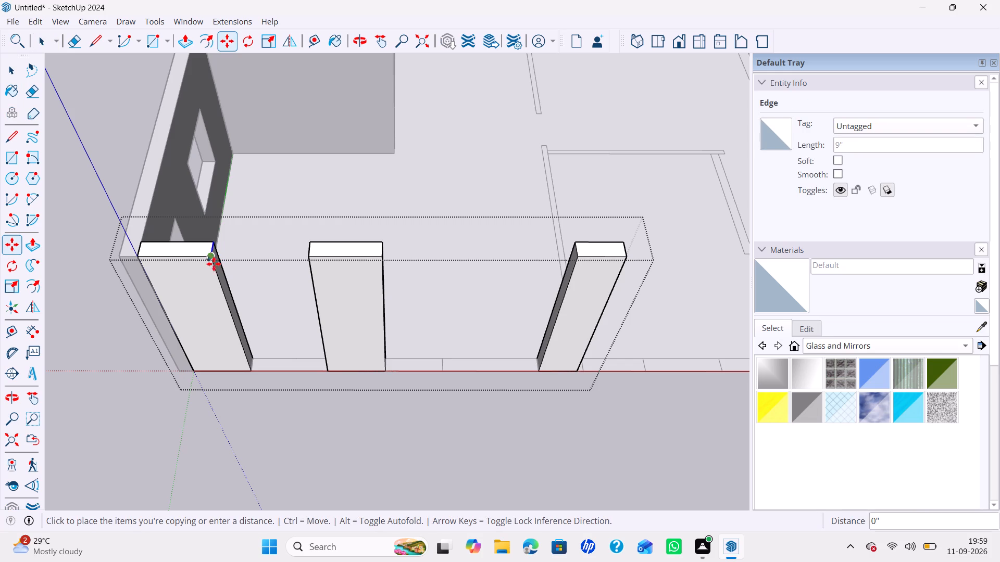
text(3')
key(Return)
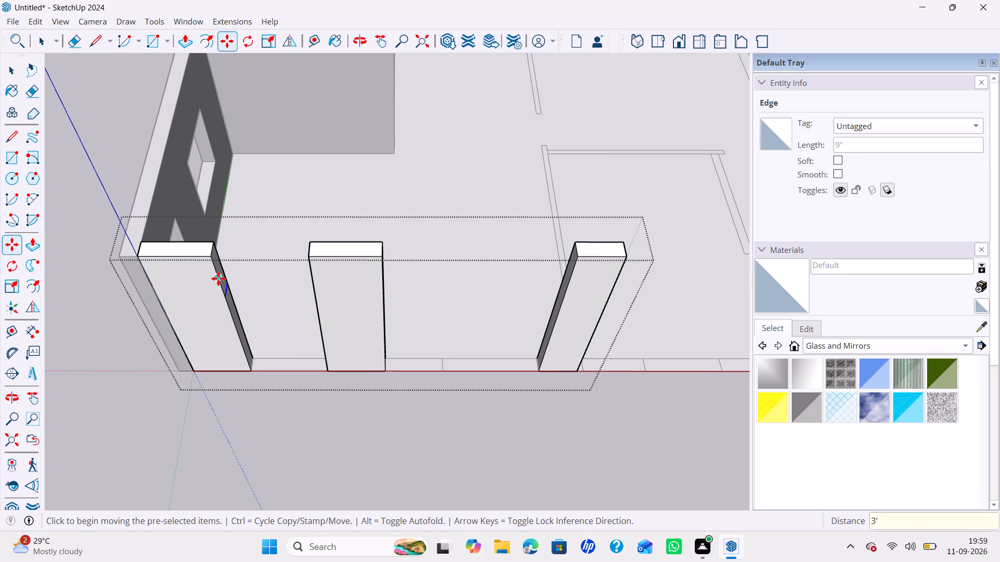
Copy the new edge on the corner pier's side face 4' further down along the blue axis.
ctrl+click(224, 293)
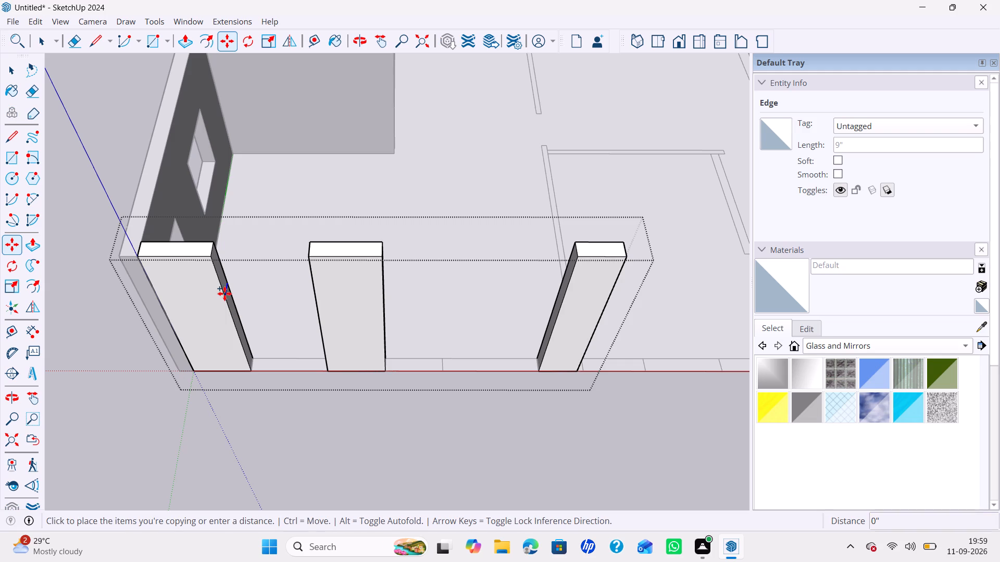
key(Up)
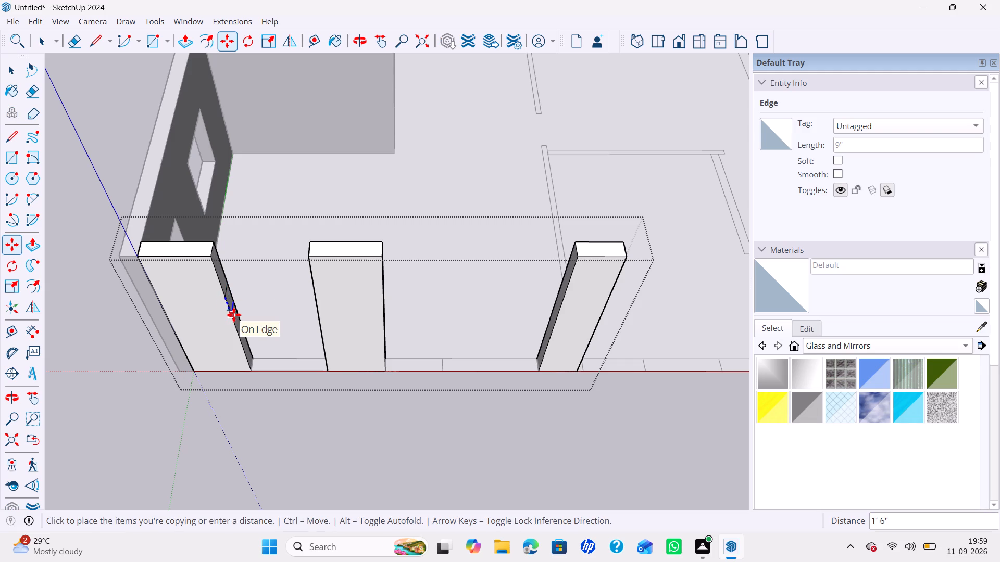
text(4')
key(Return)
key(space)
Push/pull the lower and upper sections of the corner pier's side face across to the middle pier, leaving a window opening.
key(p)
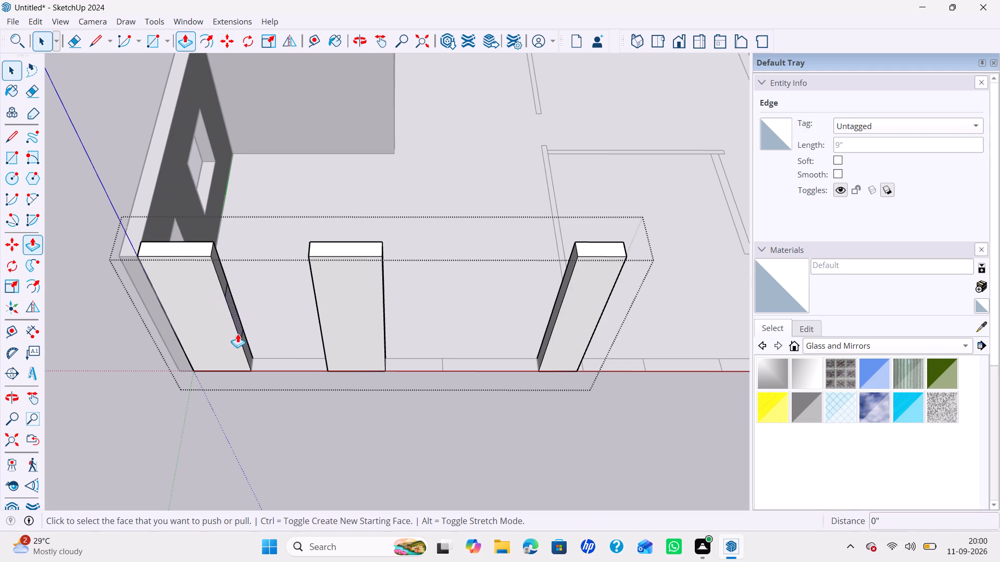
click(246, 353)
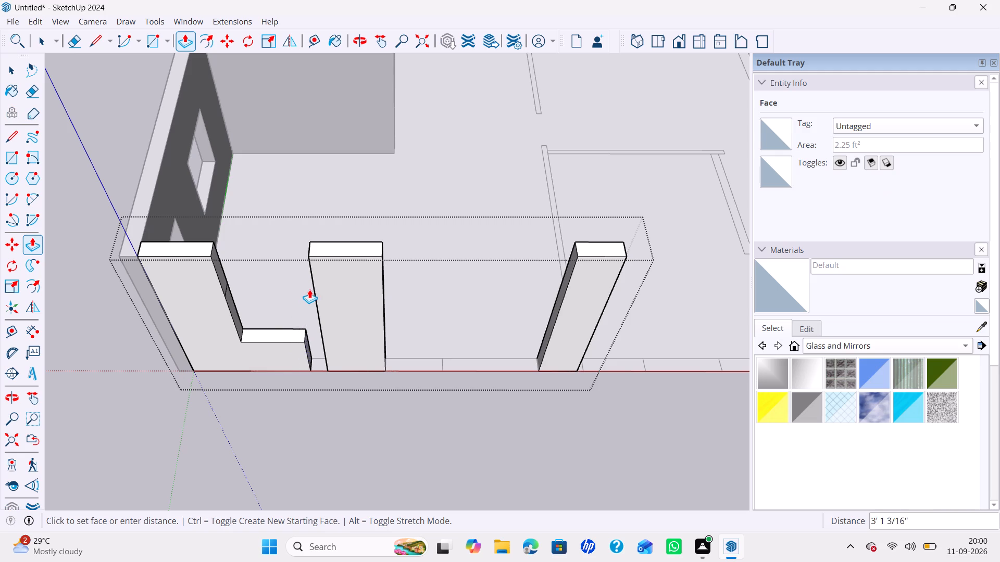
click(312, 283)
click(216, 273)
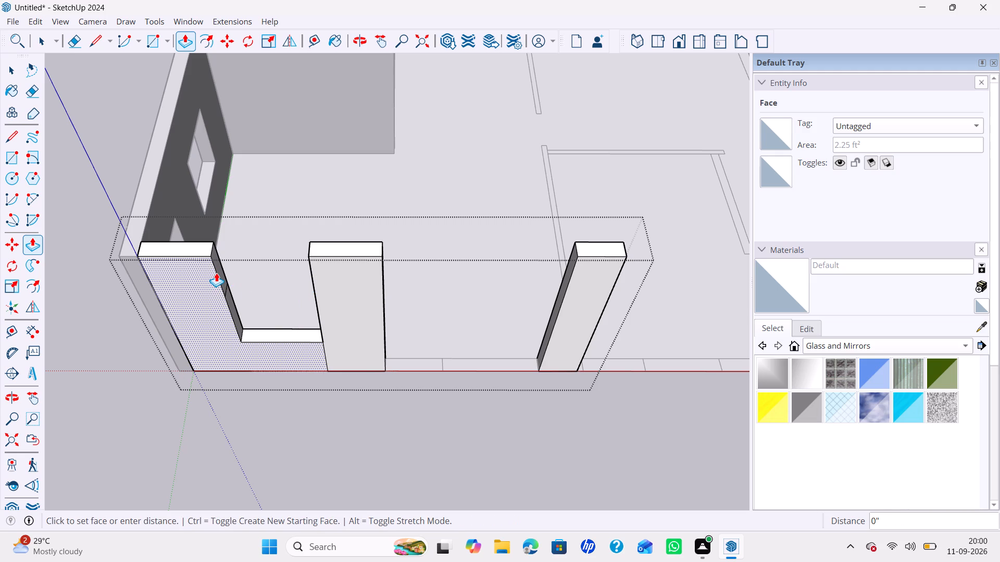
key(Escape)
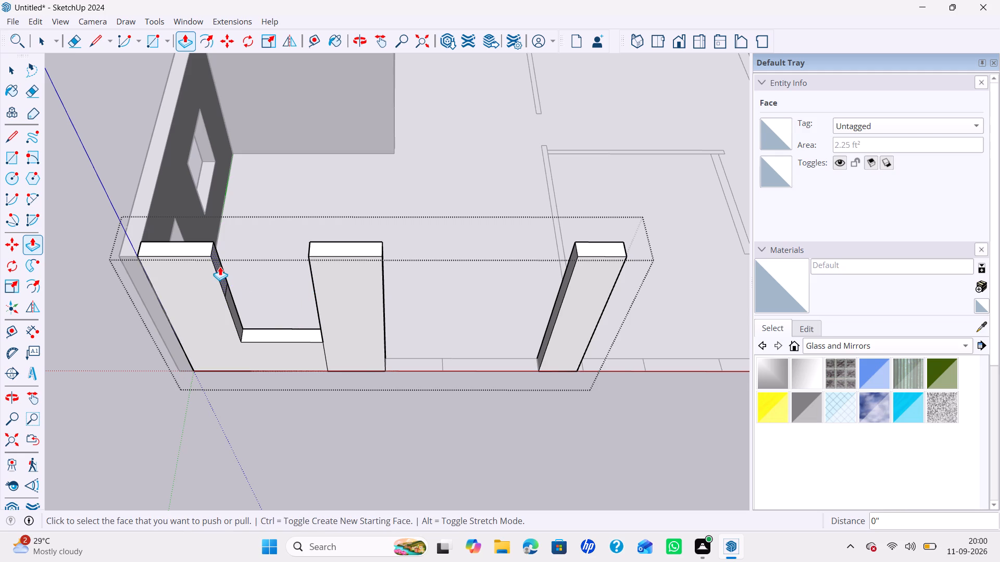
click(220, 266)
click(312, 289)
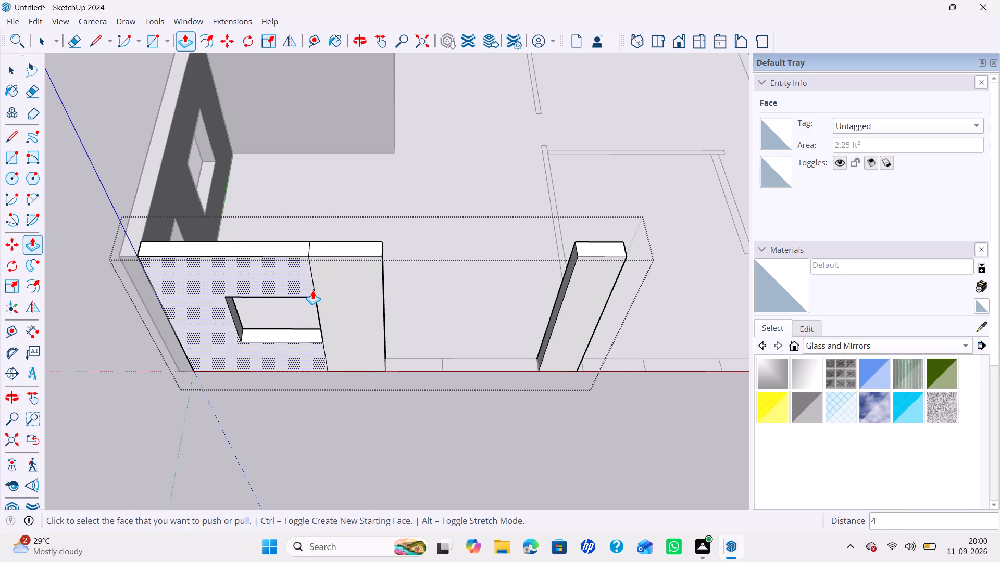
Erase the seams above and below the window and on the wall top where the sections meet the middle pier.
key(e)
drag(315, 277, 306, 275)
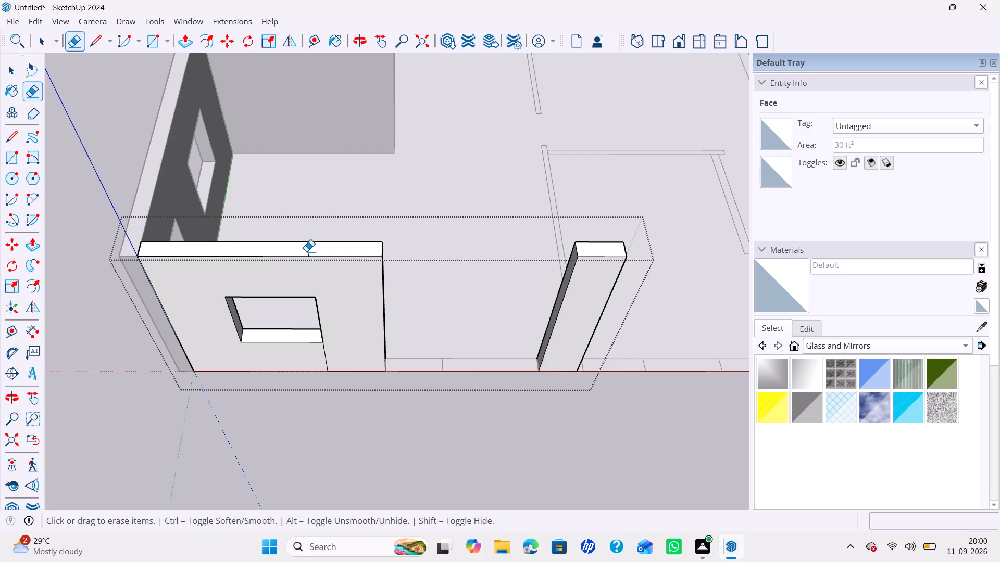
click(308, 250)
drag(327, 348, 323, 361)
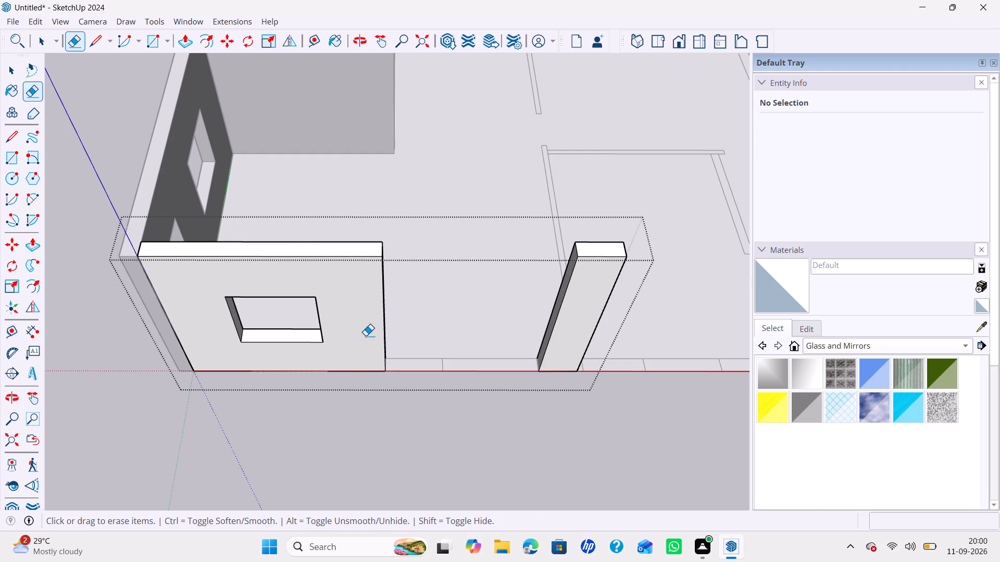
key(space)
Examine the outer wall strip from several angles, focusing on the gap between the windowed section and the end pier.
middle_drag(489, 390, 469, 403)
middle_drag(420, 417, 403, 421)
middle_drag(383, 424, 347, 428)
middle_click(347, 428)
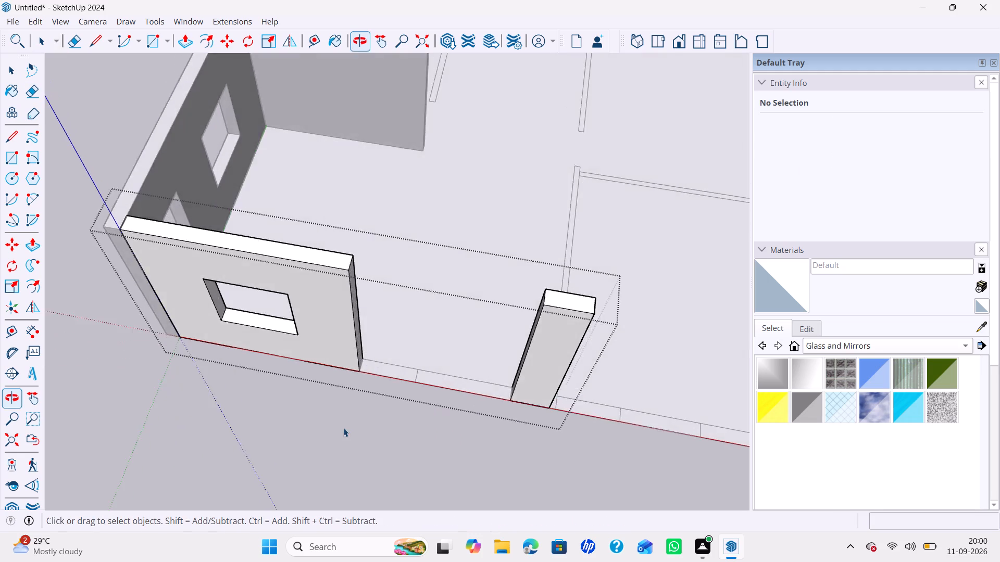
middle_click(346, 428)
middle_click(339, 427)
middle_drag(336, 427, 331, 427)
scroll(392, 372, up, 1)
scroll(421, 335, down, 12)
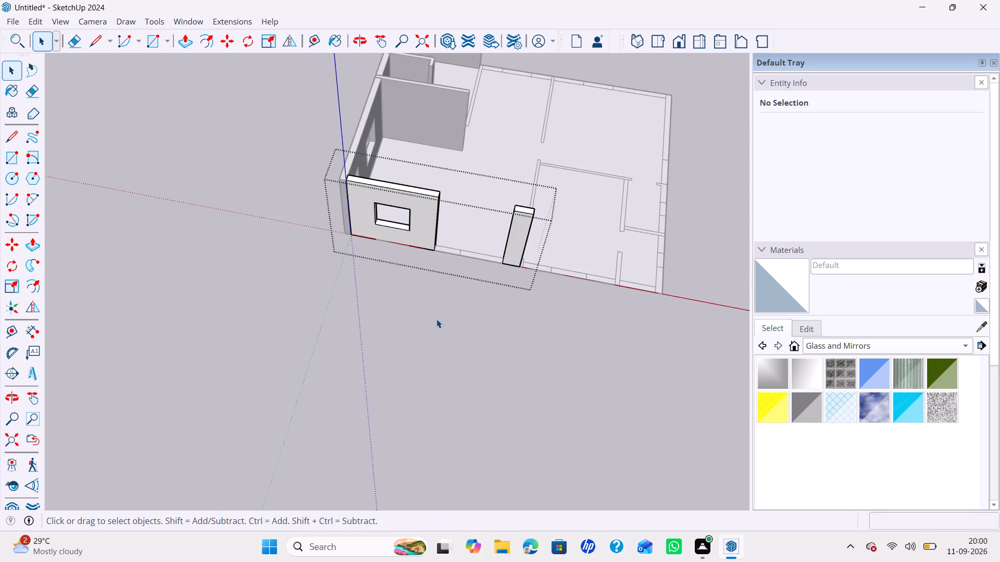
scroll(436, 319, down, 5)
shift+middle_drag(439, 315, 423, 344)
shift+middle_click(411, 373)
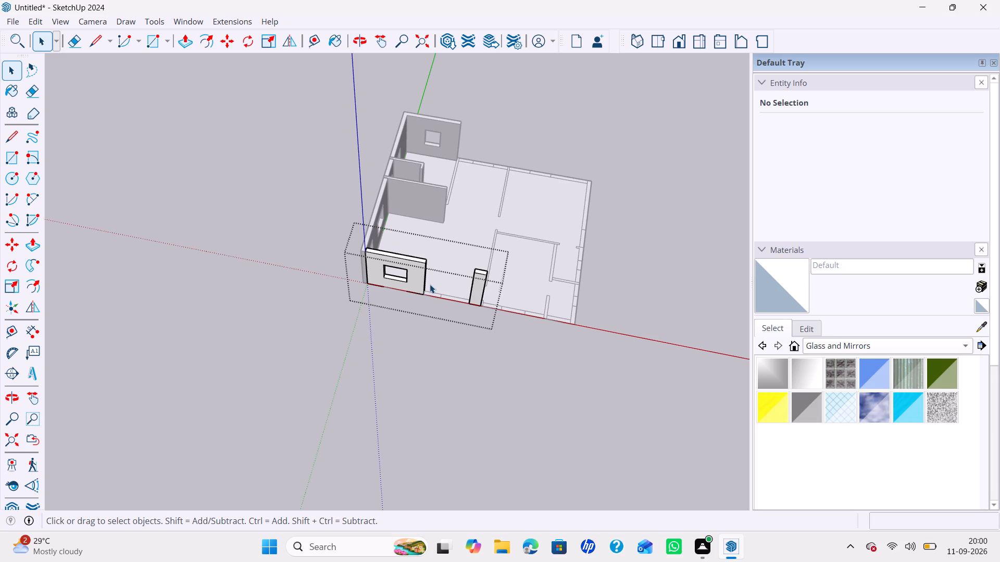
scroll(512, 298, up, 4)
scroll(450, 311, up, 2)
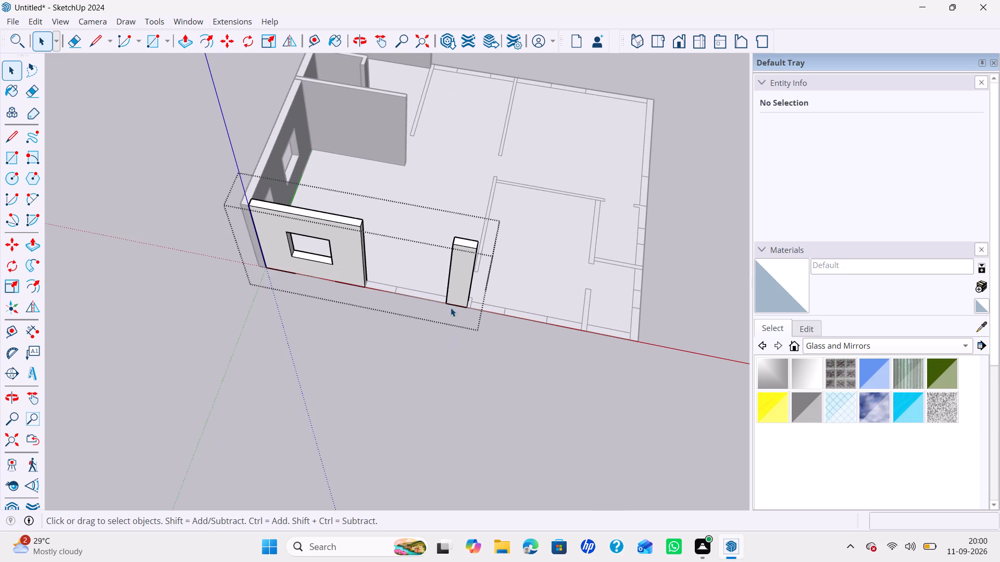
middle_drag(454, 309, 461, 338)
middle_click(421, 301)
middle_click(444, 312)
middle_click(451, 313)
middle_drag(459, 314, 574, 314)
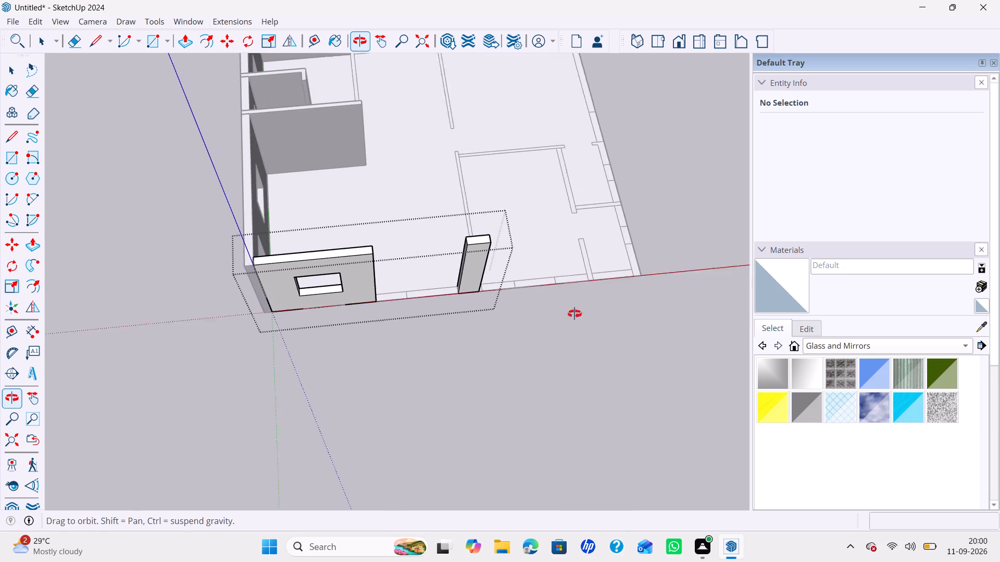
middle_drag(574, 314, 577, 314)
middle_click(544, 299)
scroll(506, 264, down, 6)
middle_drag(502, 282, 410, 272)
middle_click(411, 272)
middle_click(414, 274)
shift+middle_drag(484, 301, 415, 297)
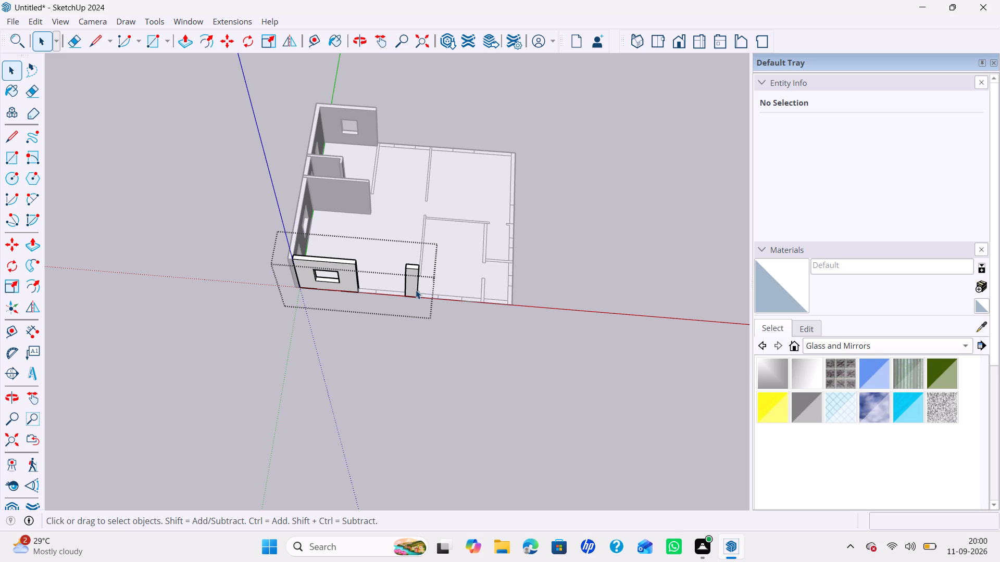
scroll(416, 290, down, 3)
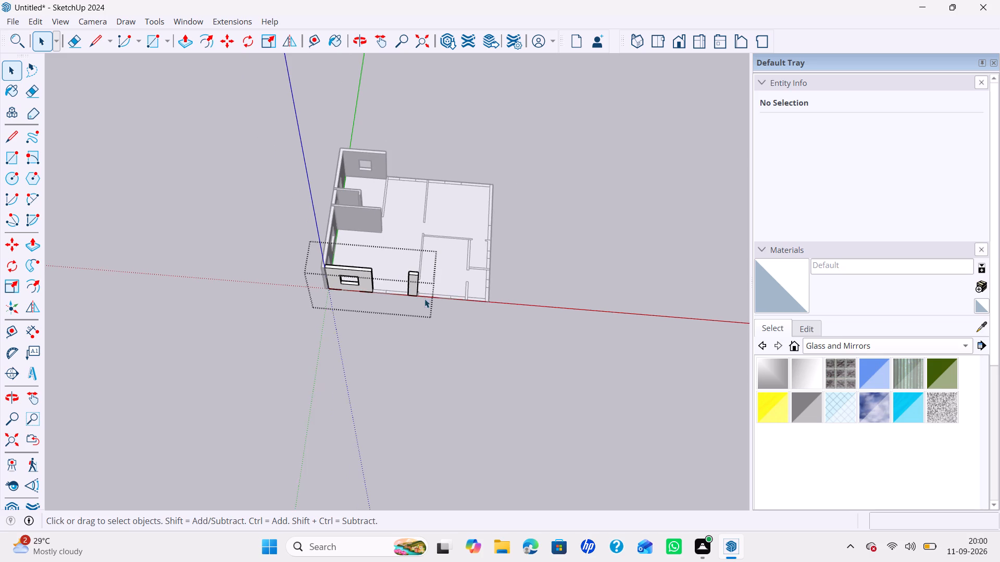
middle_drag(438, 305, 445, 308)
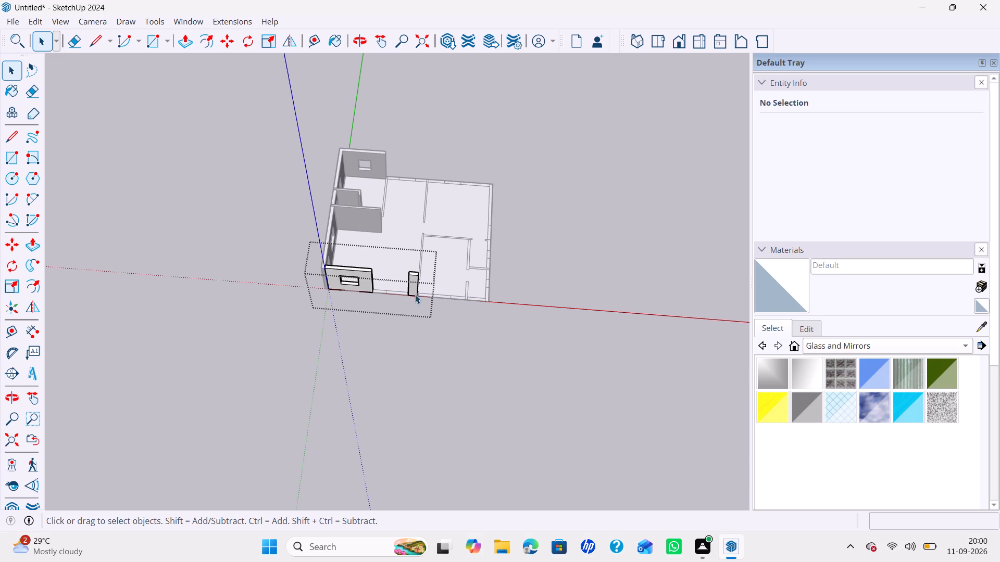
scroll(389, 293, up, 7)
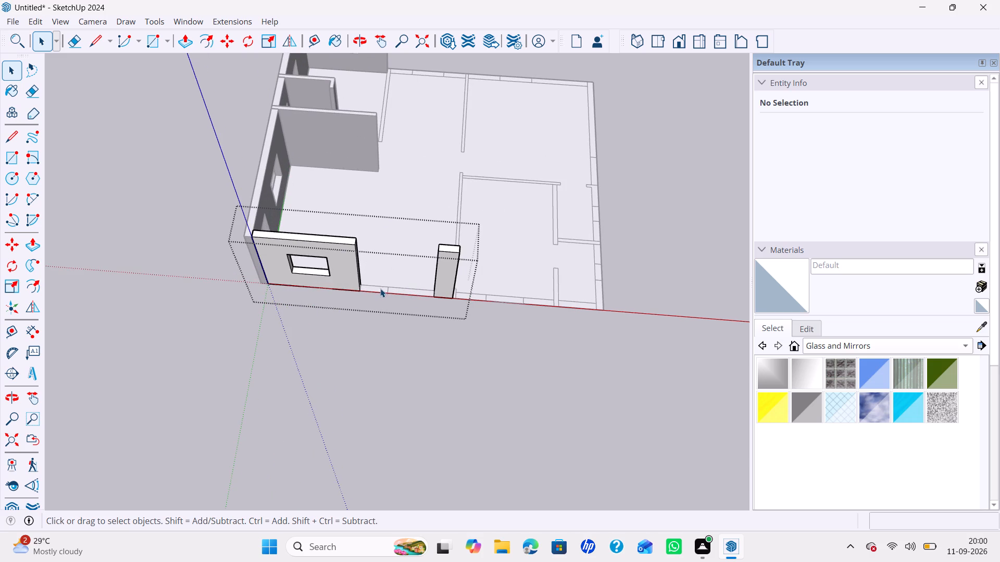
scroll(379, 288, up, 3)
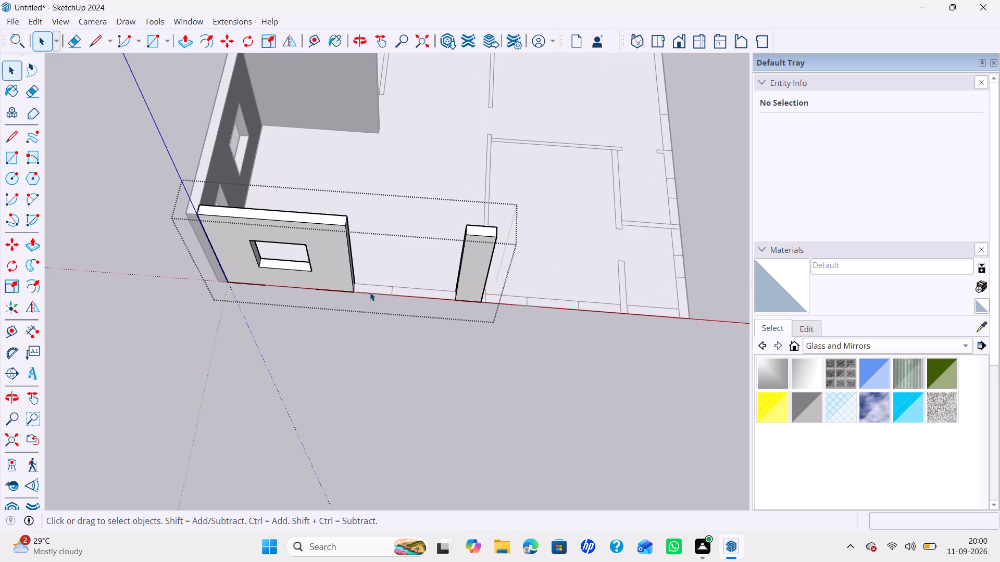
double_click(370, 292)
click(373, 289)
Push/pull the windowed wall's end face 3' toward the end pier, up to the division mark on the floor plan.
key(p)
scroll(341, 249, up, 4)
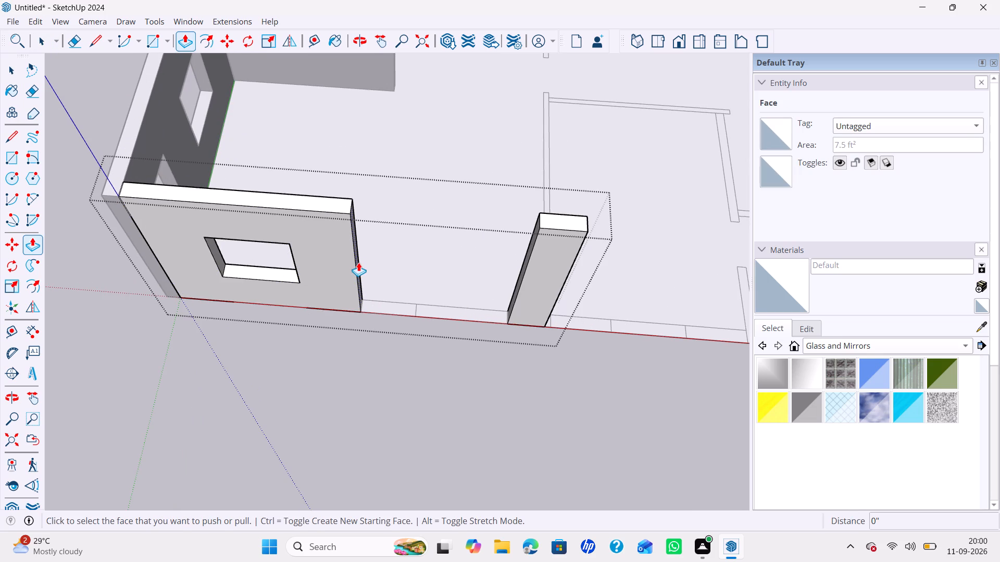
click(358, 262)
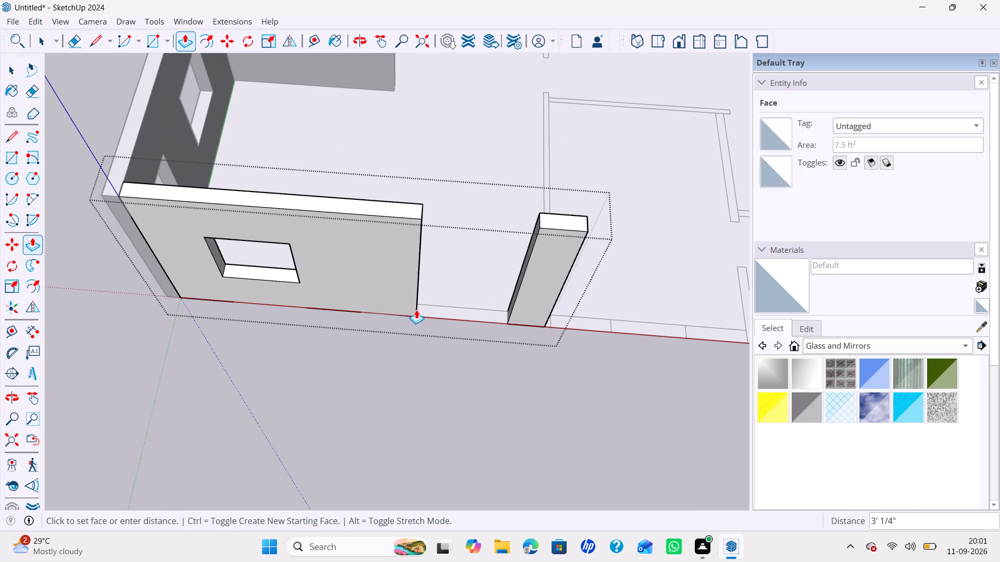
scroll(310, 304, up, 1)
scroll(424, 264, down, 1)
middle_click(426, 284)
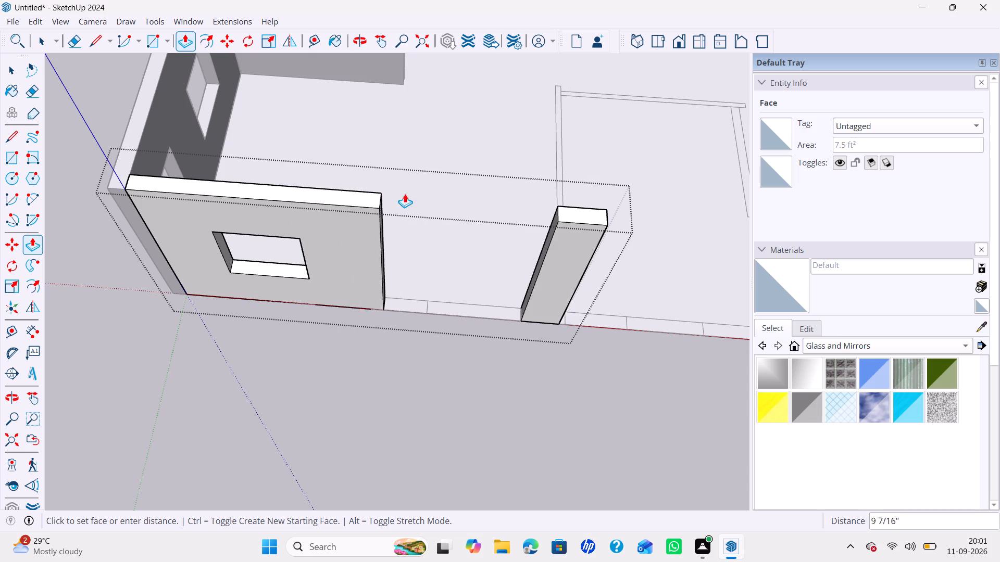
middle_click(406, 193)
middle_drag(403, 207, 281, 253)
middle_click(281, 253)
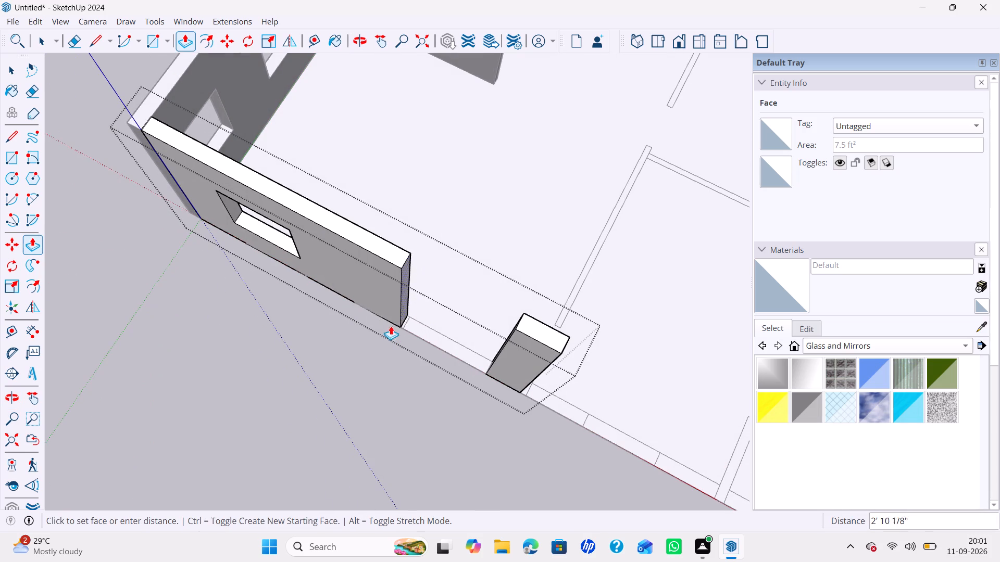
click(403, 329)
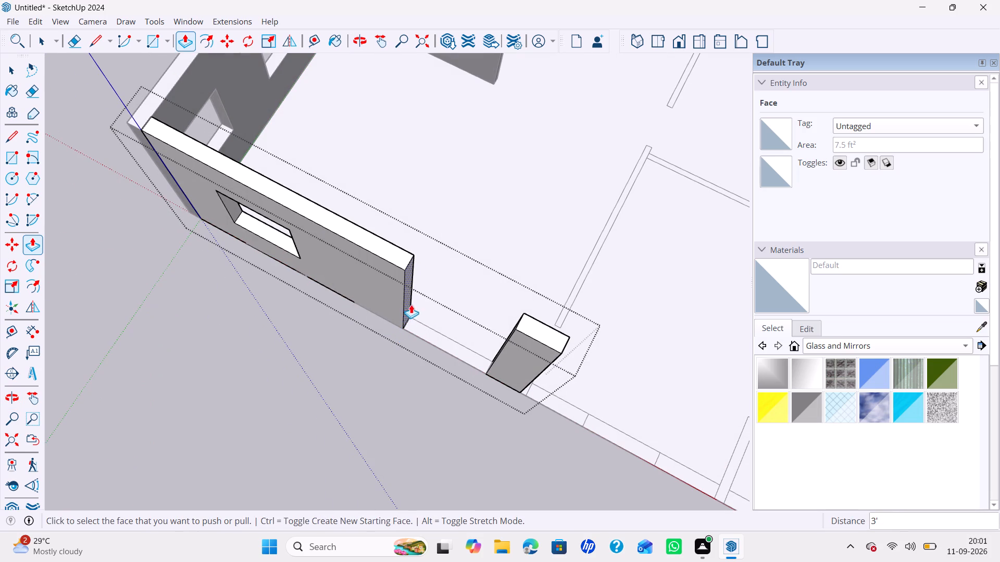
key(space)
Measure the gap at floor level between the extended windowed wall and the end pier.
key(t)
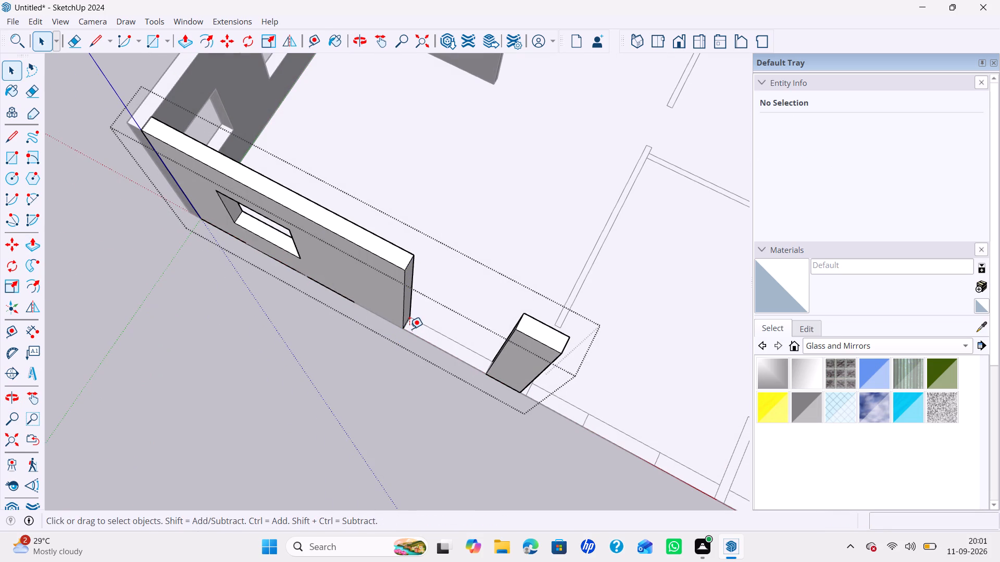
click(409, 329)
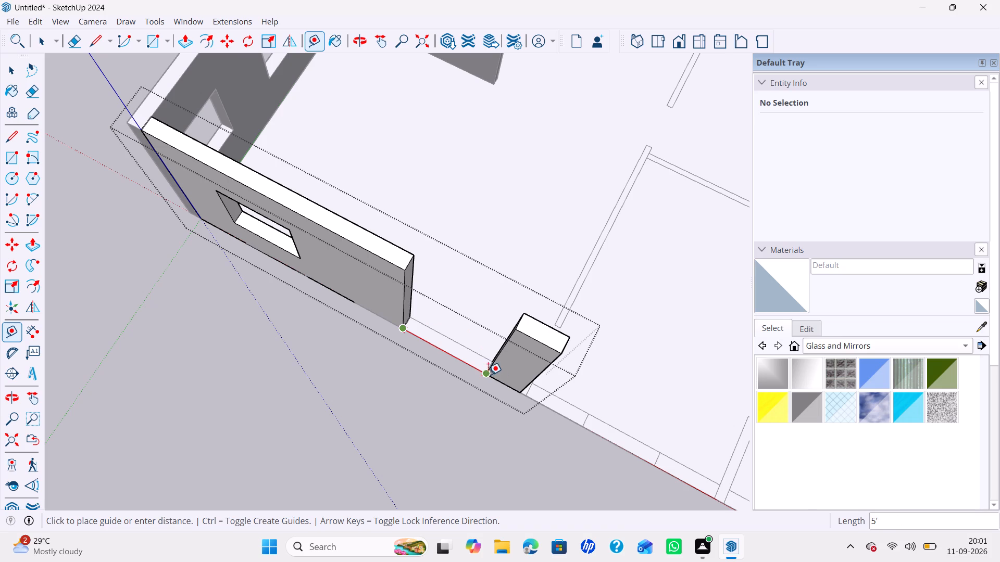
key(t)
key(space)
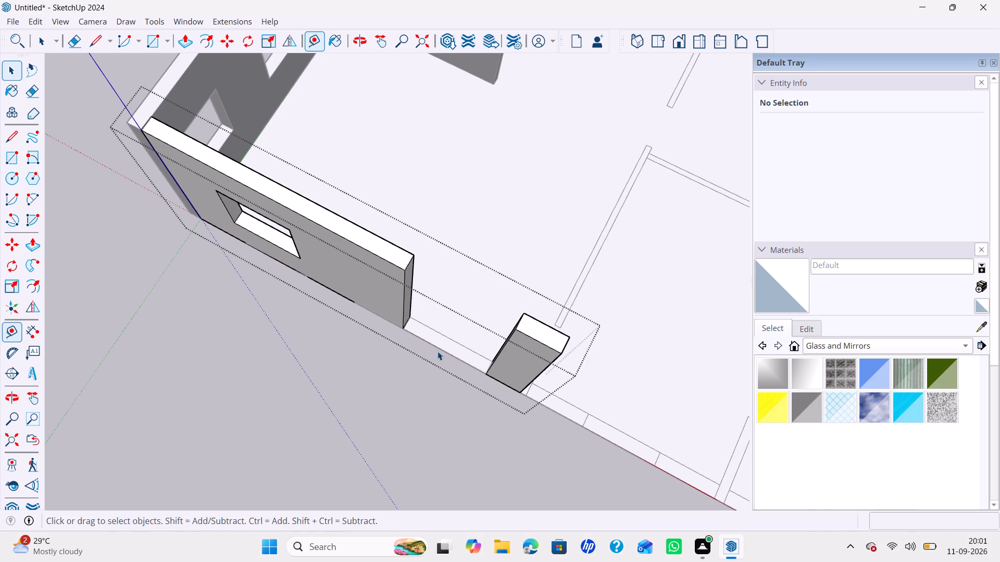
Push/pull the end pier's side face 1' toward the windowed wall.
middle_drag(406, 365, 624, 300)
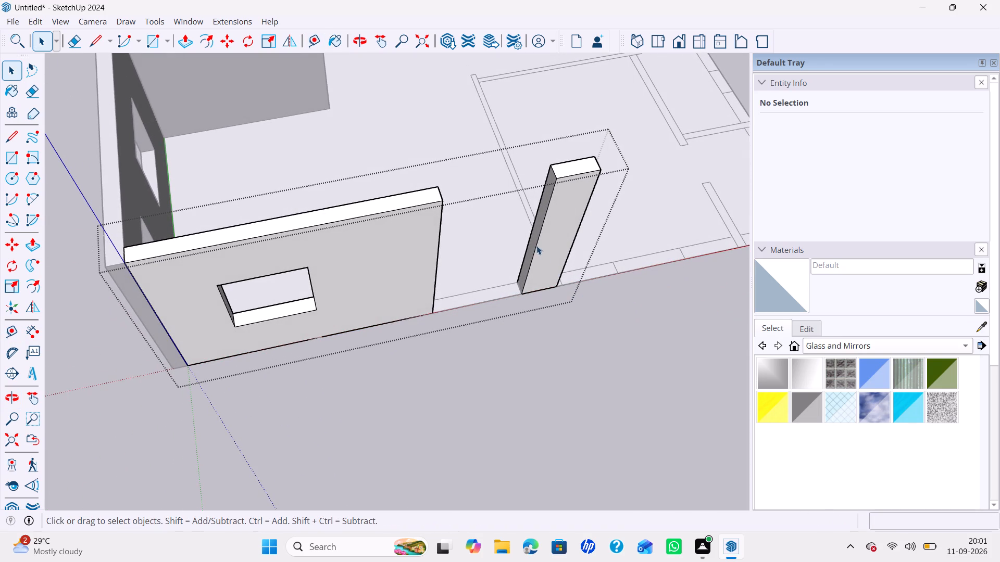
key(p)
click(534, 238)
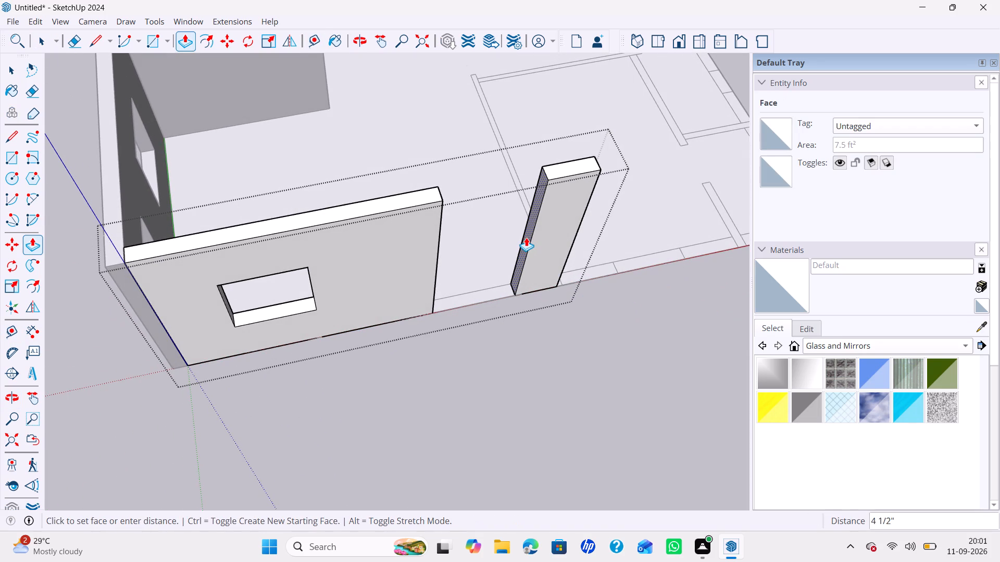
key(1)
key(apostrophe)
key(Return)
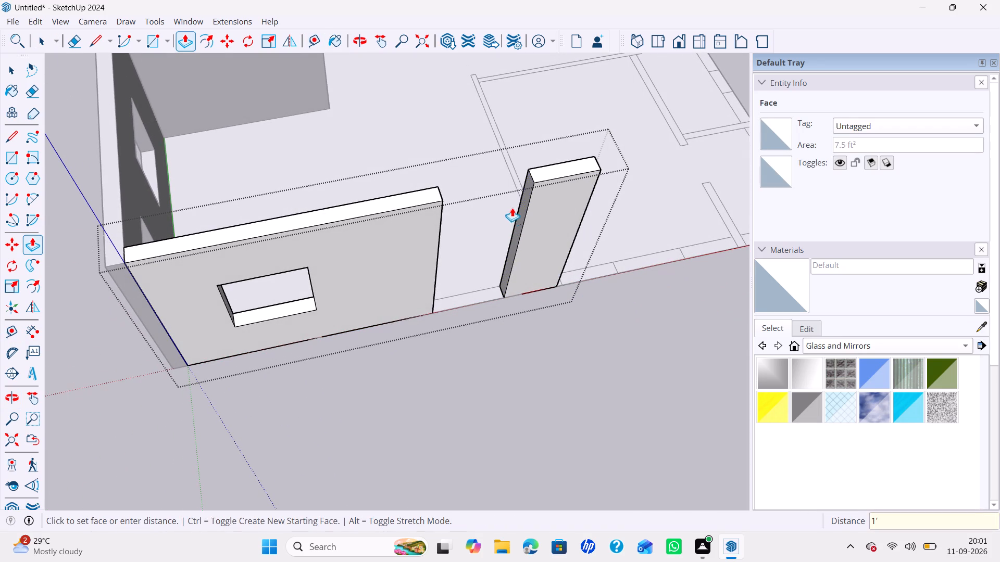
key(space)
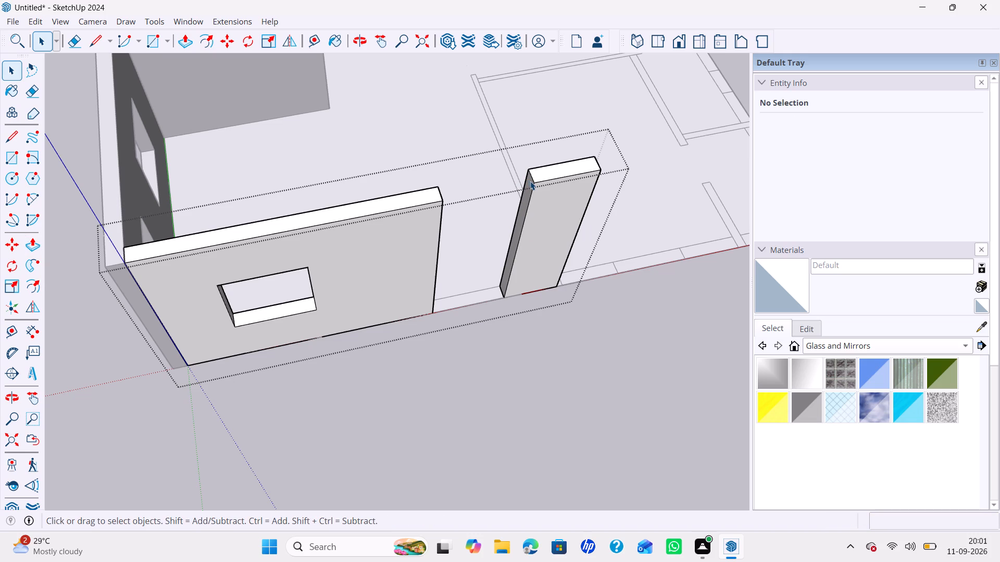
Copy the end pier's top side edge 3' down its side face, and copy that line another 4' down.
click(531, 176)
scroll(531, 176, up, 1)
click(533, 182)
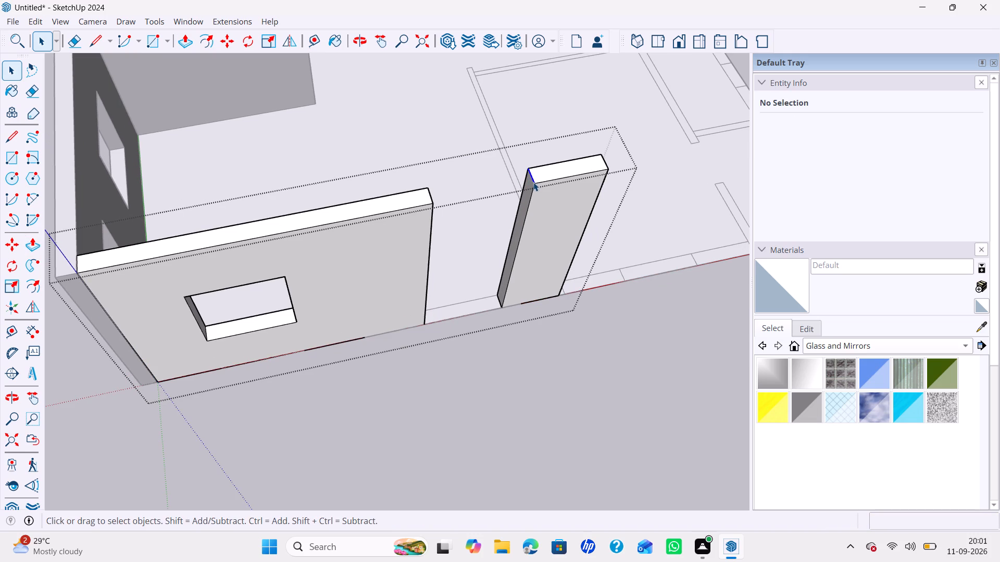
key(m)
click(537, 188)
key(Left)
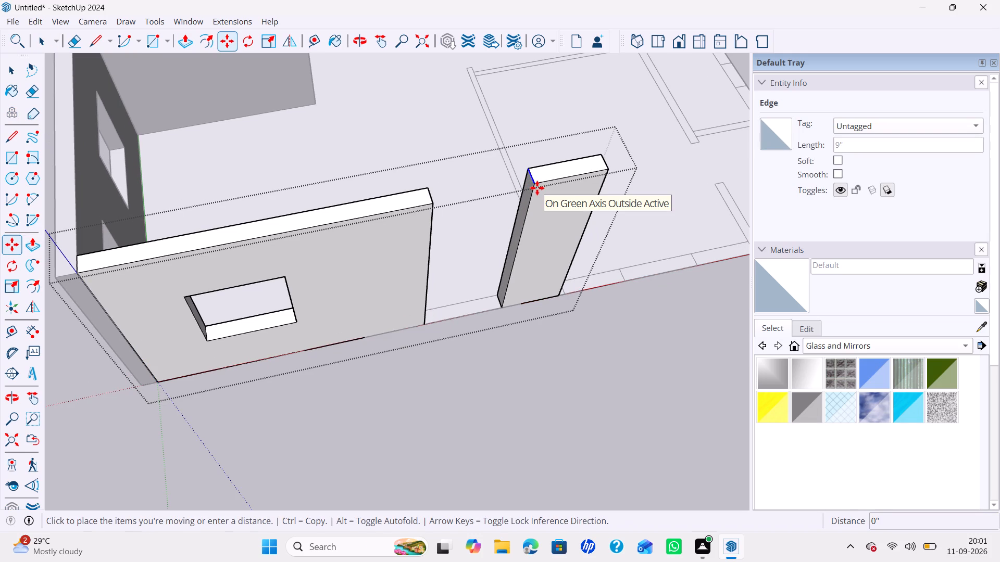
key(Up)
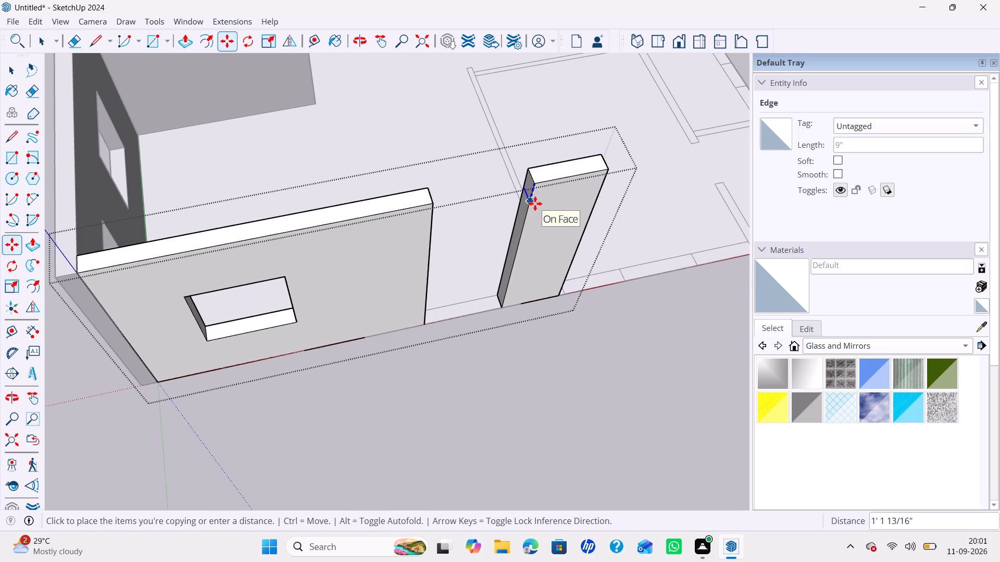
key(1)
key(BackSpace)
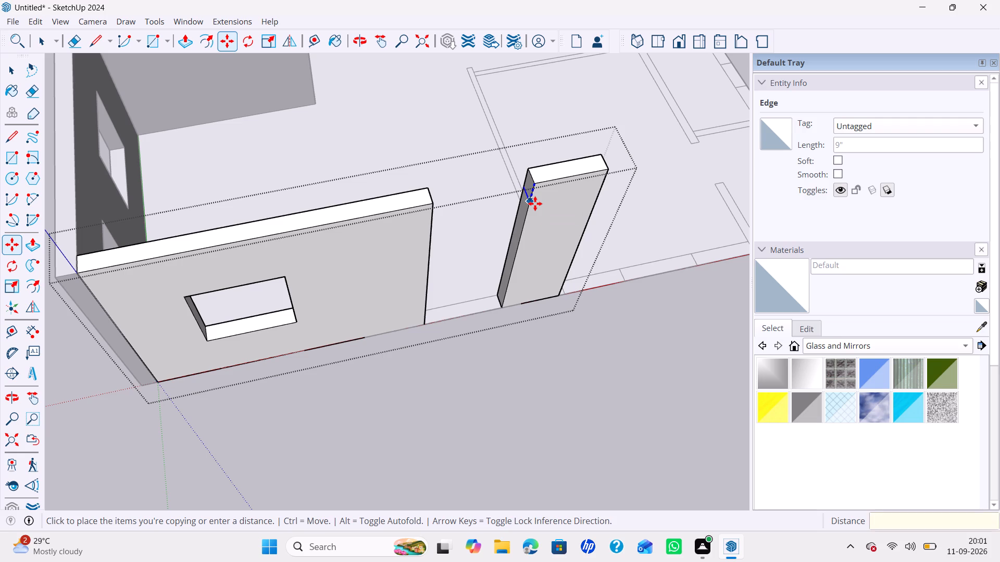
text(3')
key(Return)
click(526, 228)
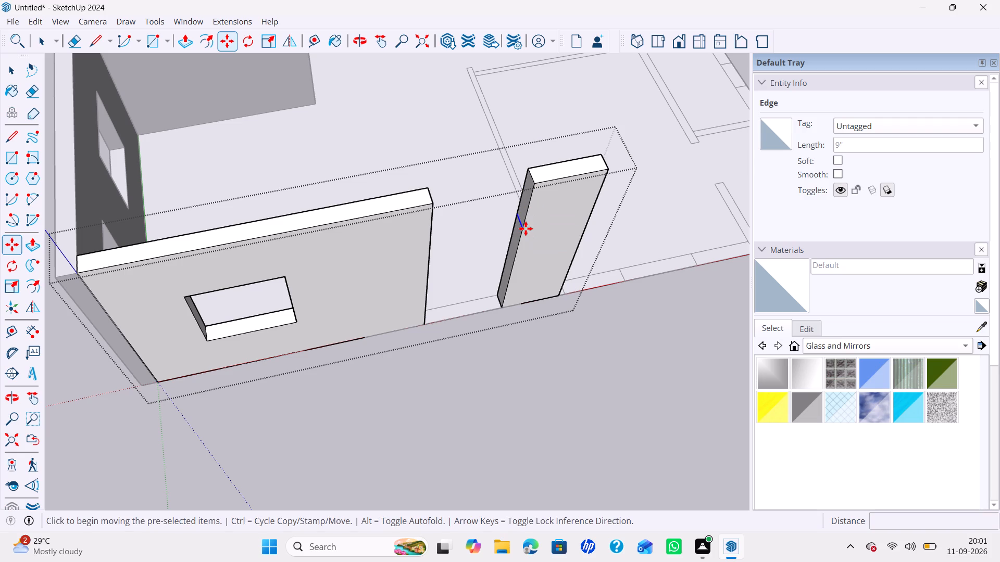
key(Up)
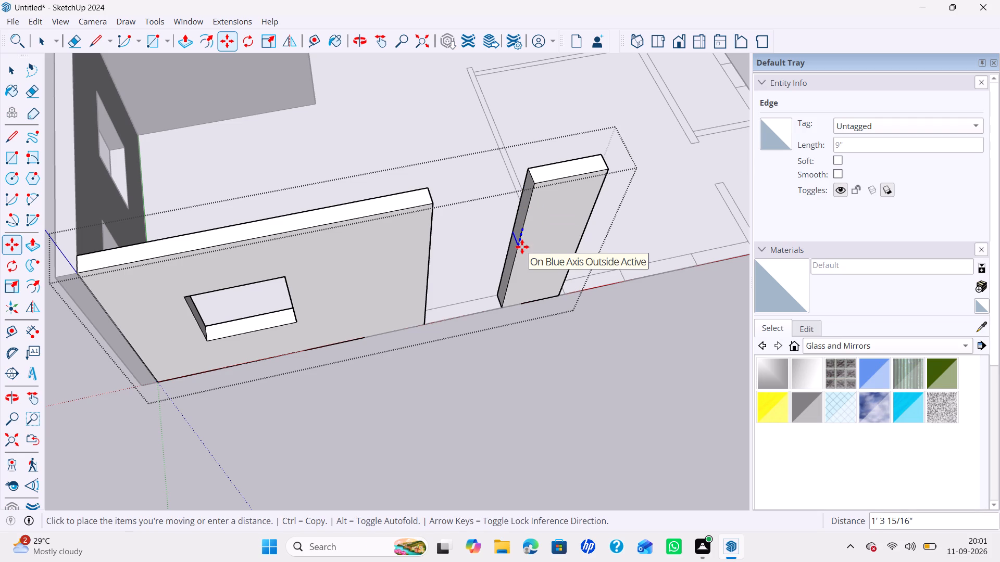
text(4')
key(Return)
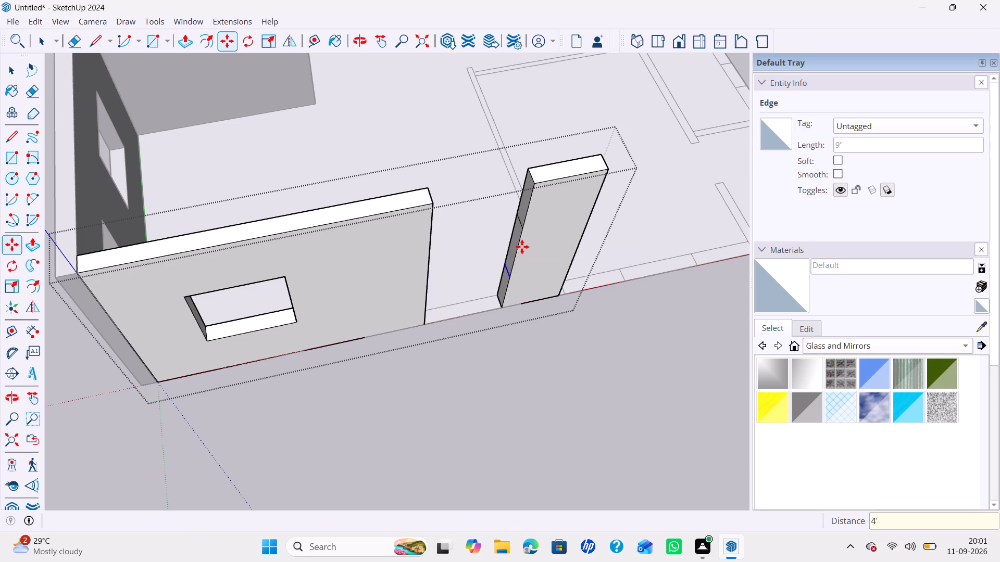
Push/pull the pier's upper and lower side faces 4' to meet the windowed wall, leaving a window opening between them.
key(p)
click(520, 208)
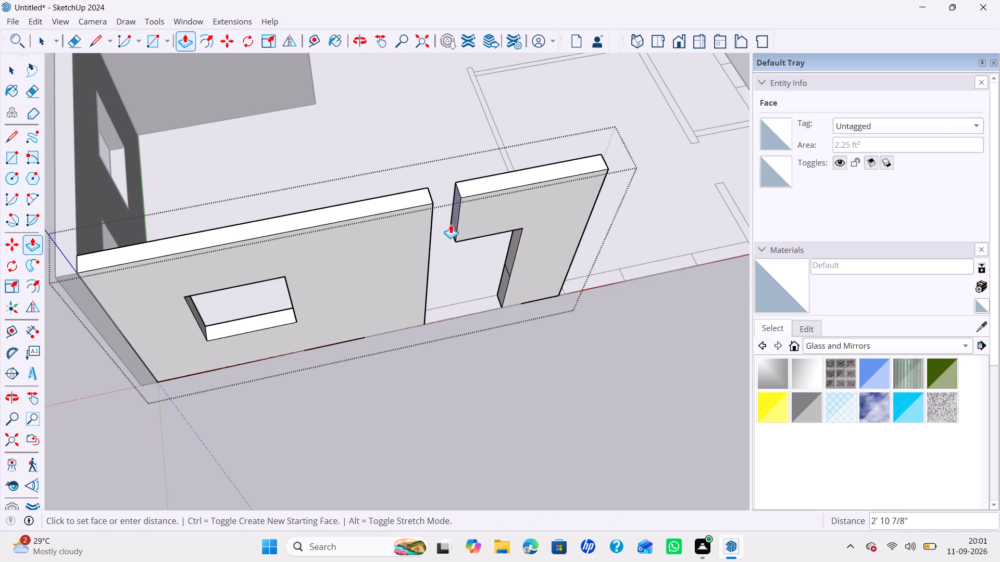
click(429, 285)
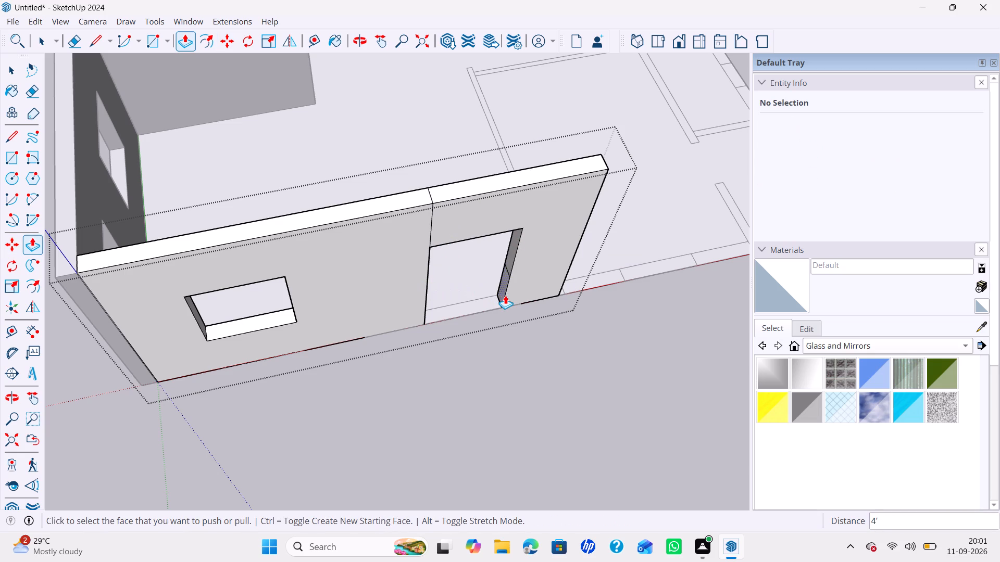
double_click(503, 289)
key(space)
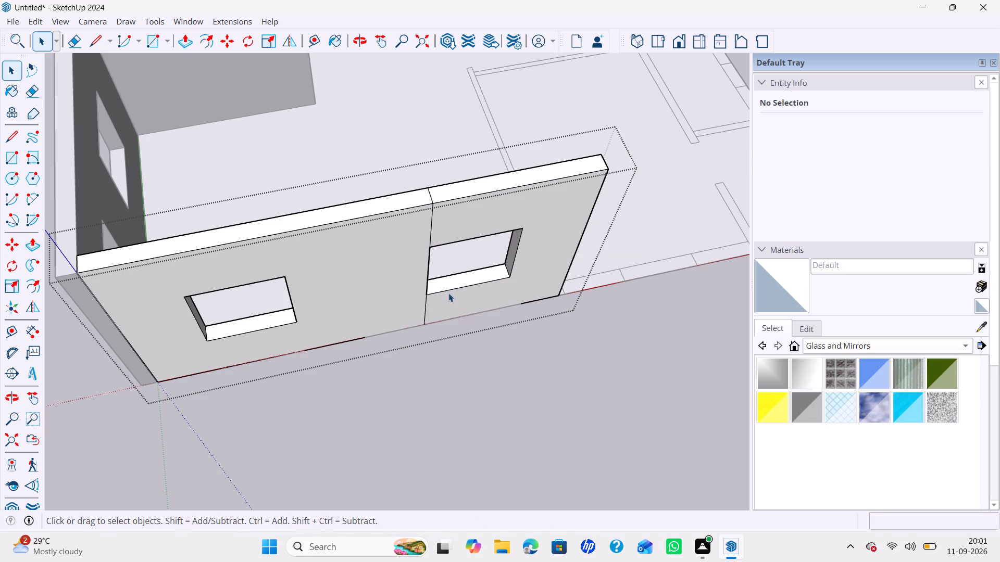
Erase the seam lines on the outer face and top where the pier joins the windowed wall.
key(e)
drag(436, 304, 414, 313)
drag(422, 247, 438, 234)
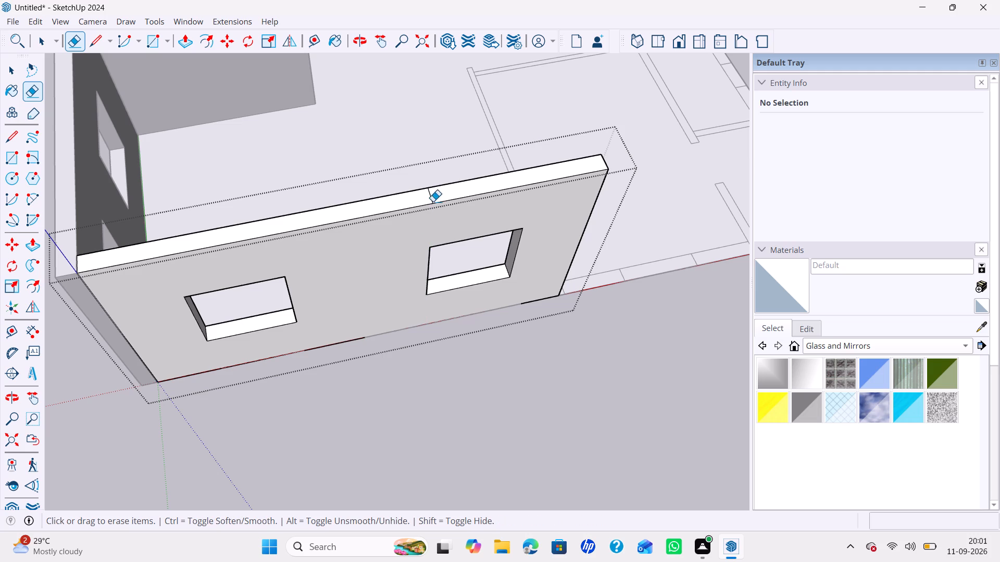
click(432, 198)
Erase the leftover vertical seam lines on the inner face of the two-window wall and close its group.
scroll(523, 225, down, 6)
middle_click(592, 232)
middle_click(120, 308)
scroll(380, 255, up, 1)
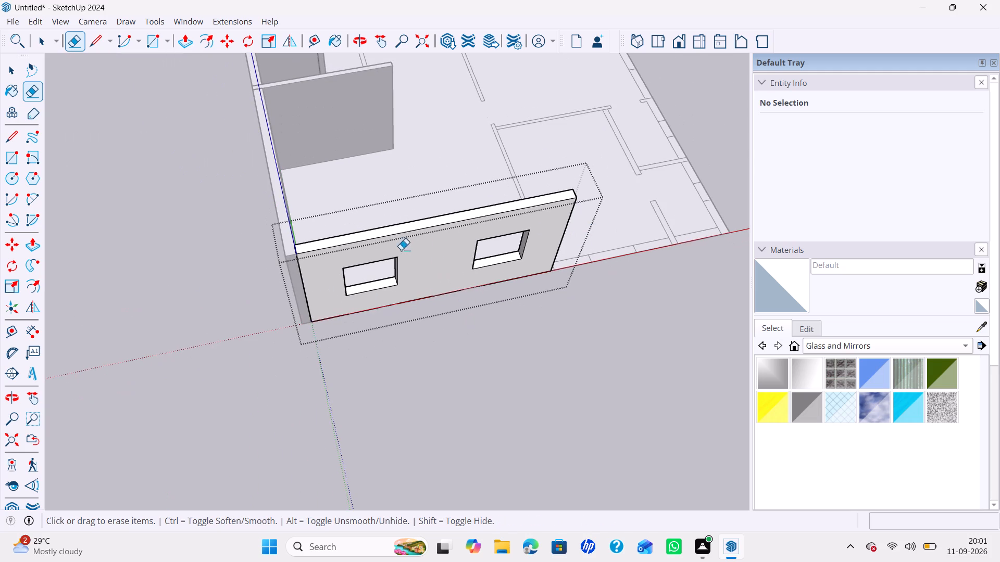
scroll(479, 208, down, 5)
middle_drag(593, 193, 87, 252)
middle_drag(15, 234, 9, 232)
middle_drag(391, 269, 123, 189)
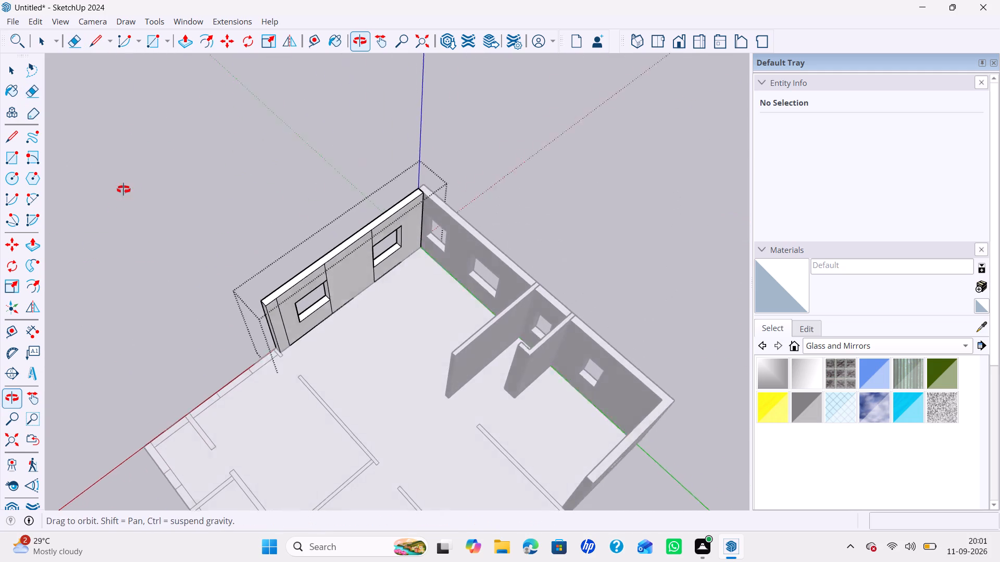
middle_drag(123, 189, 124, 189)
scroll(356, 278, up, 8)
click(317, 265)
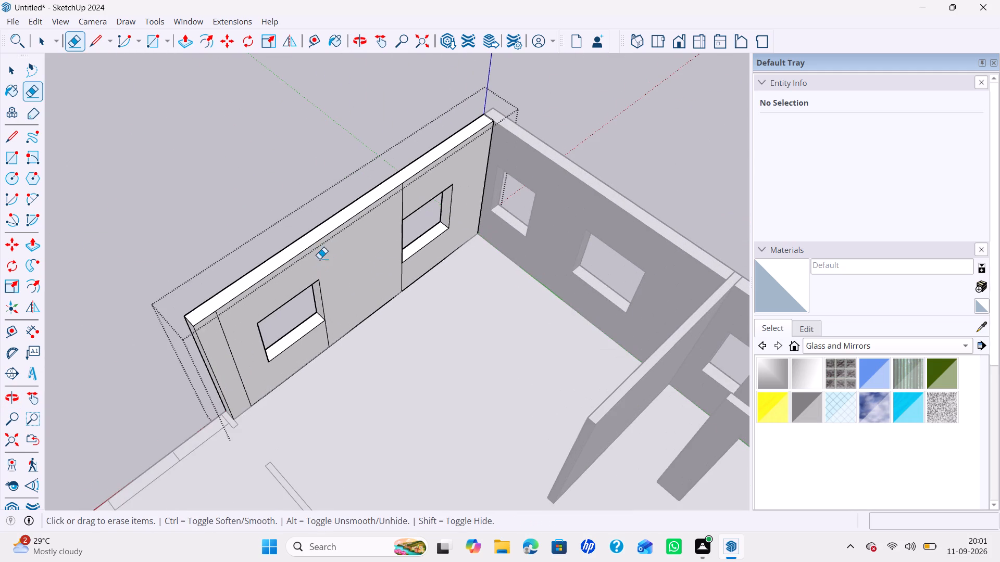
drag(405, 207, 398, 209)
drag(392, 289, 394, 287)
drag(394, 287, 406, 277)
drag(327, 331, 319, 341)
drag(240, 347, 234, 359)
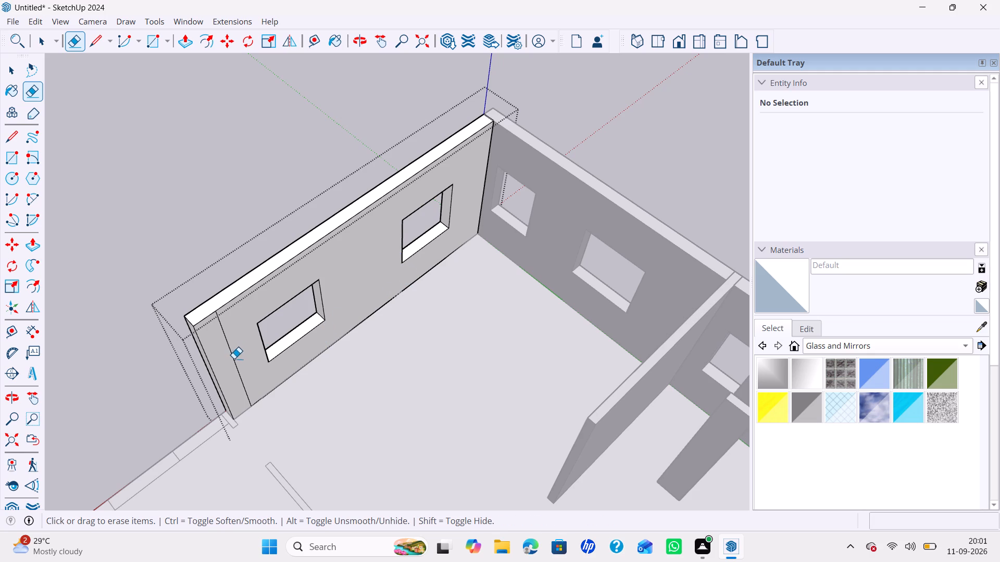
drag(234, 359, 233, 360)
key(n)
scroll(283, 267, down, 1)
key(space)
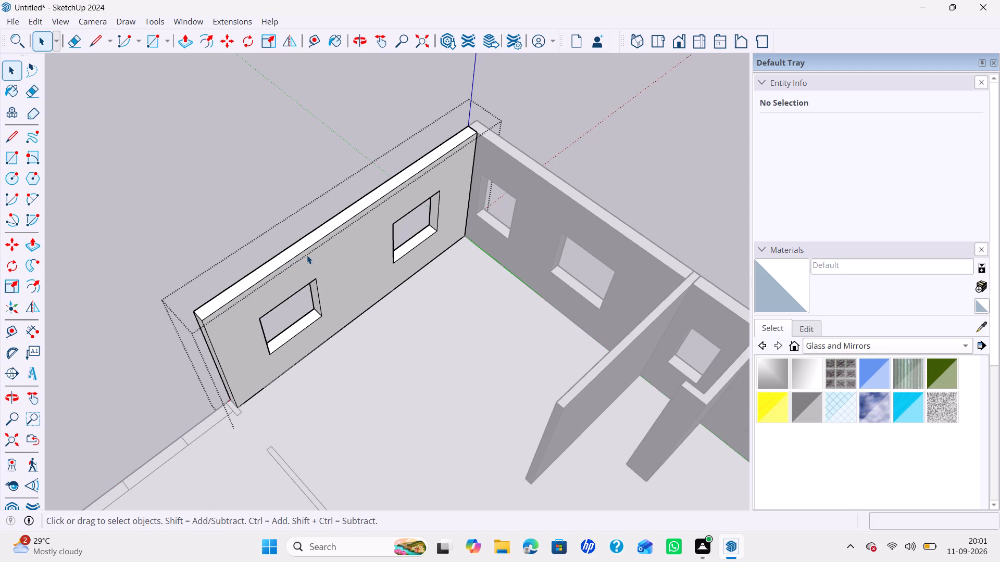
scroll(307, 256, down, 3)
shift+middle_drag(311, 264, 351, 165)
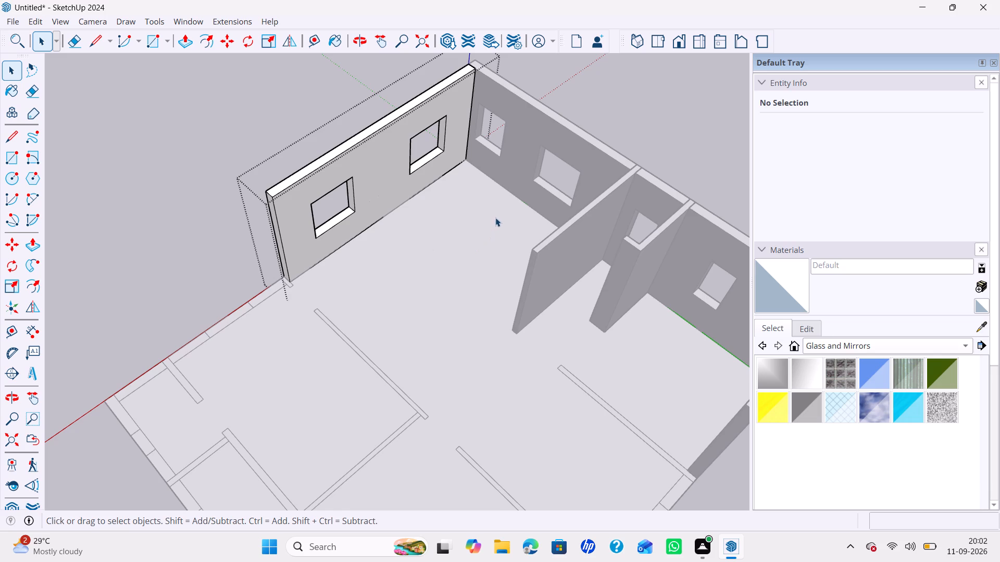
scroll(344, 277, down, 2)
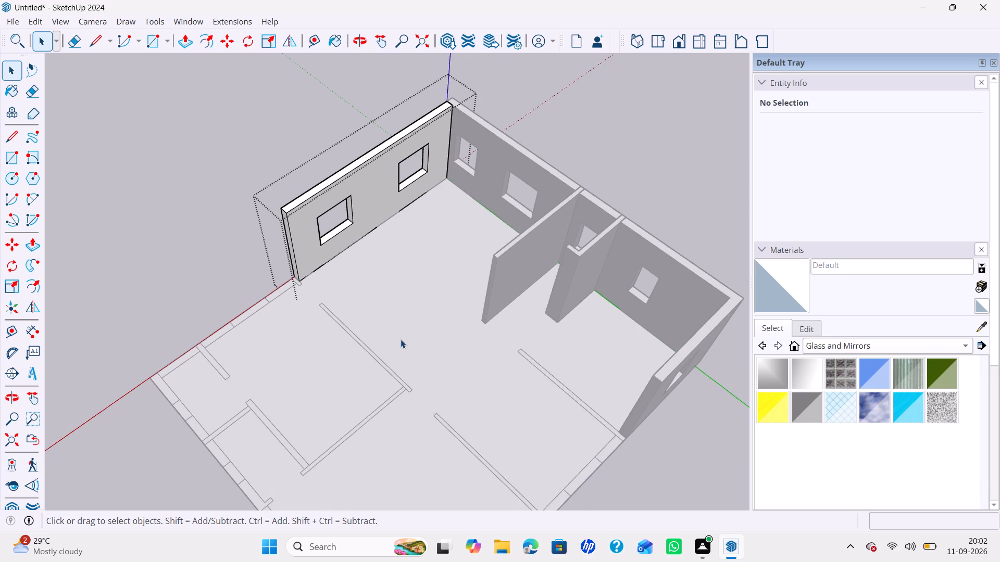
scroll(419, 380, down, 3)
shift+middle_drag(467, 371, 349, 343)
middle_drag(362, 342, 414, 313)
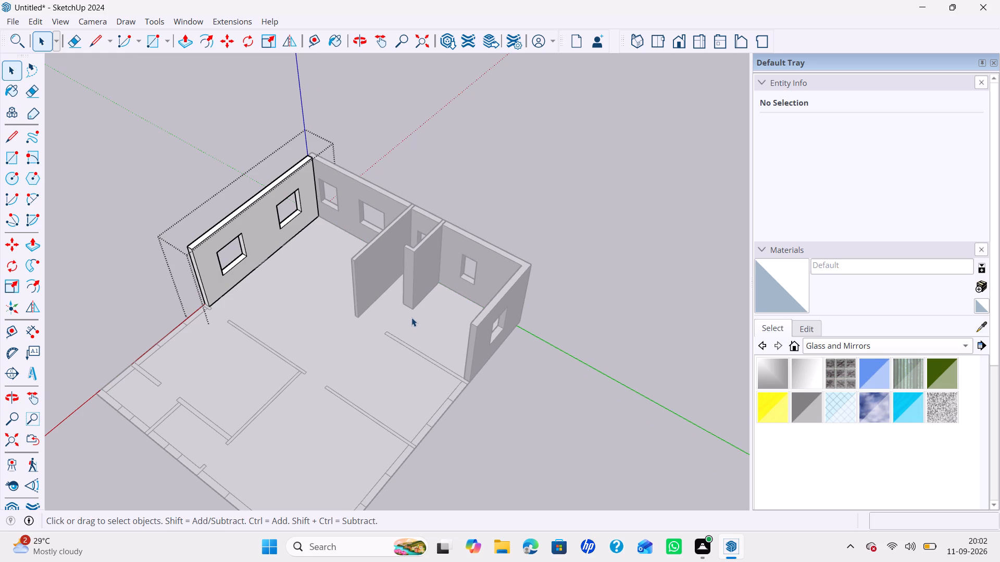
scroll(412, 317, up, 1)
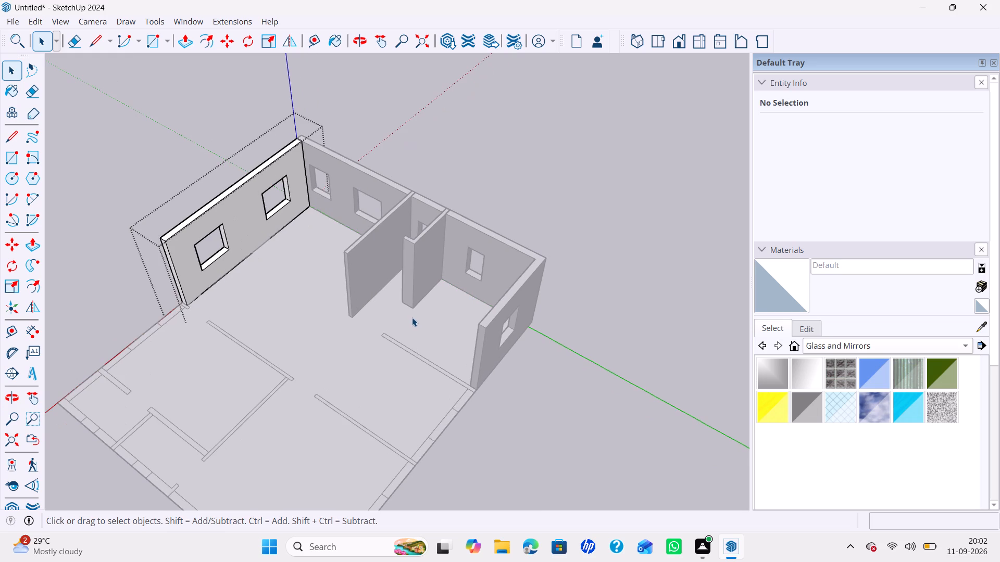
click(546, 201)
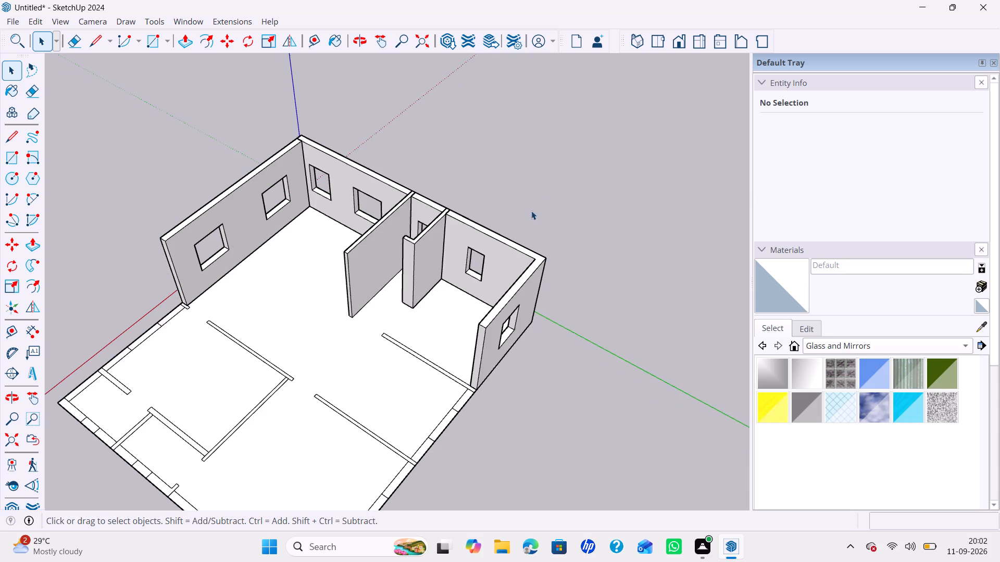
Group the short strip at the two-window wall's end together with the long interior wall strip in line with it.
scroll(236, 355, down, 2)
shift+middle_drag(237, 359, 357, 359)
scroll(304, 315, up, 8)
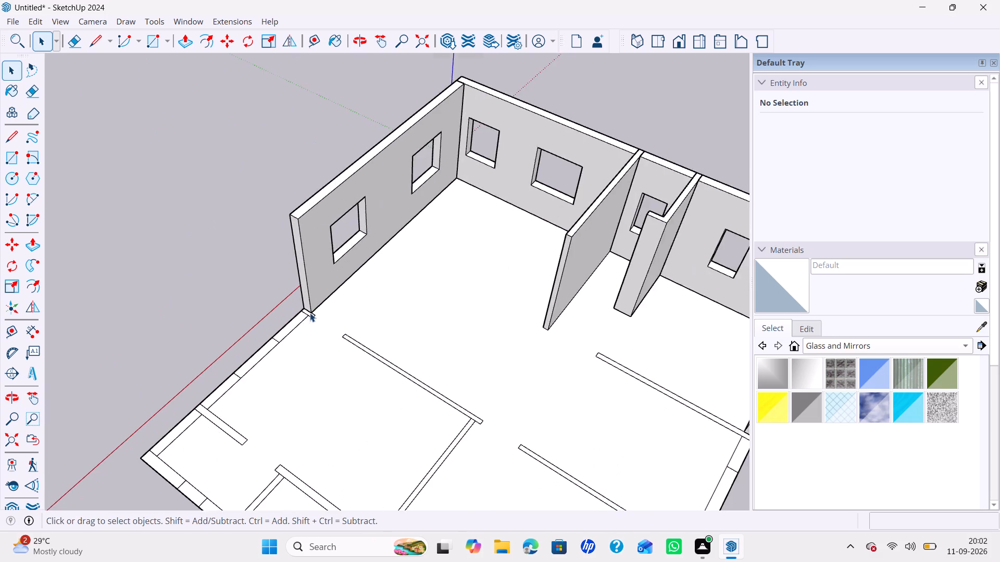
scroll(310, 313, up, 10)
double_click(306, 315)
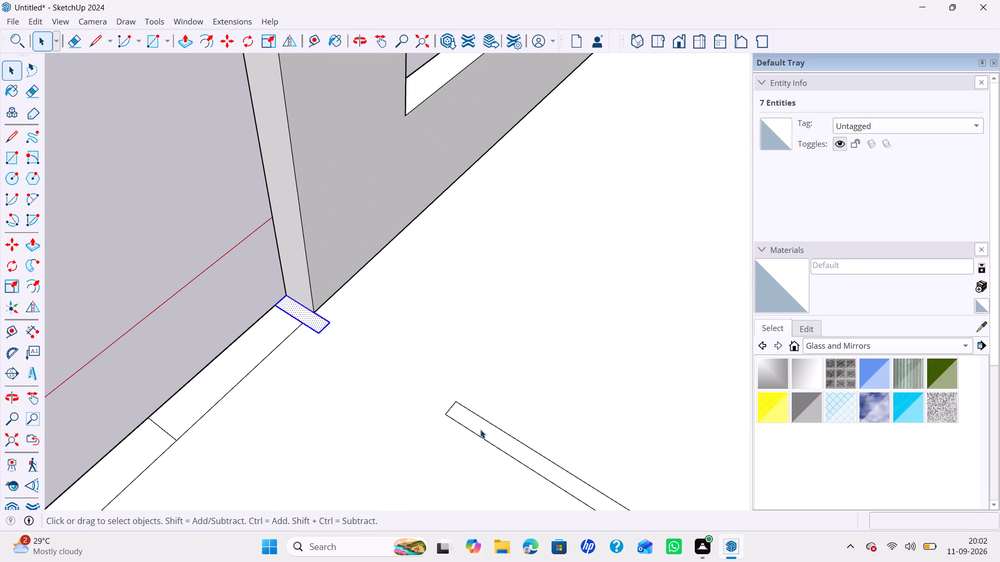
ctrl+click(483, 431)
ctrl+click(483, 431)
right_click(478, 428)
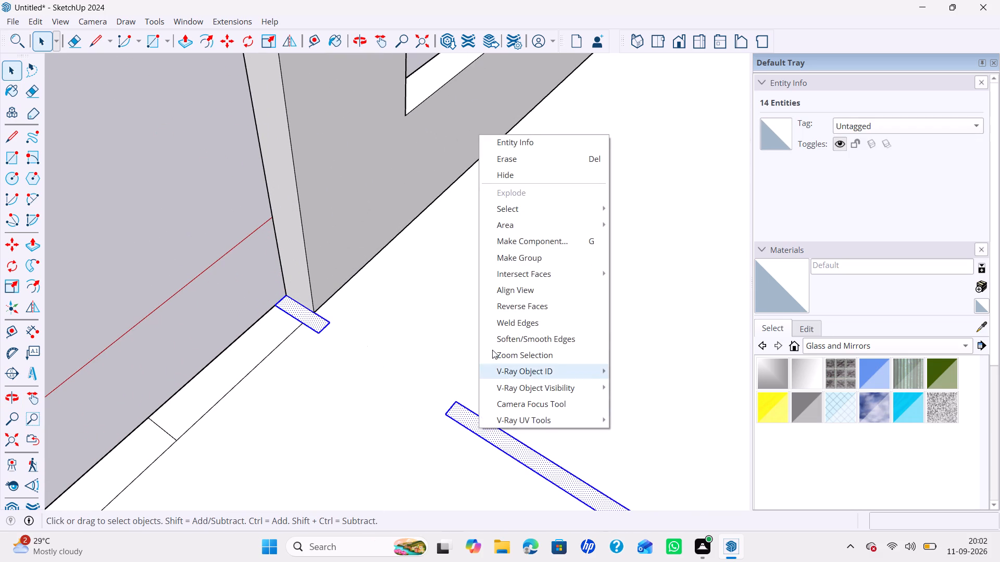
scroll(521, 240, down, 1)
click(519, 250)
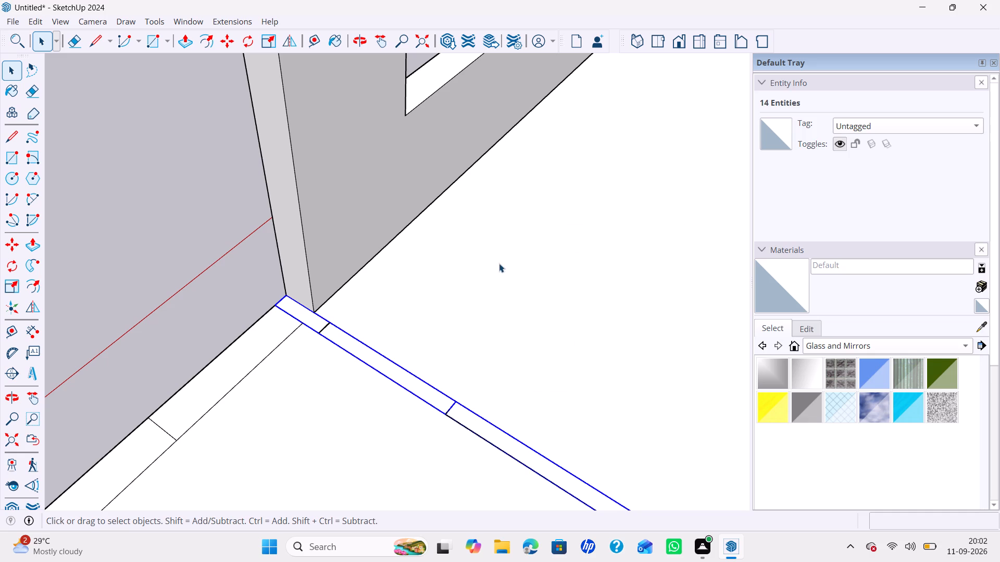
Inside the new group, push/pull the short strip and the long interior wall strip up 10', level with the outer wall.
double_click(318, 328)
scroll(326, 322, down, 3)
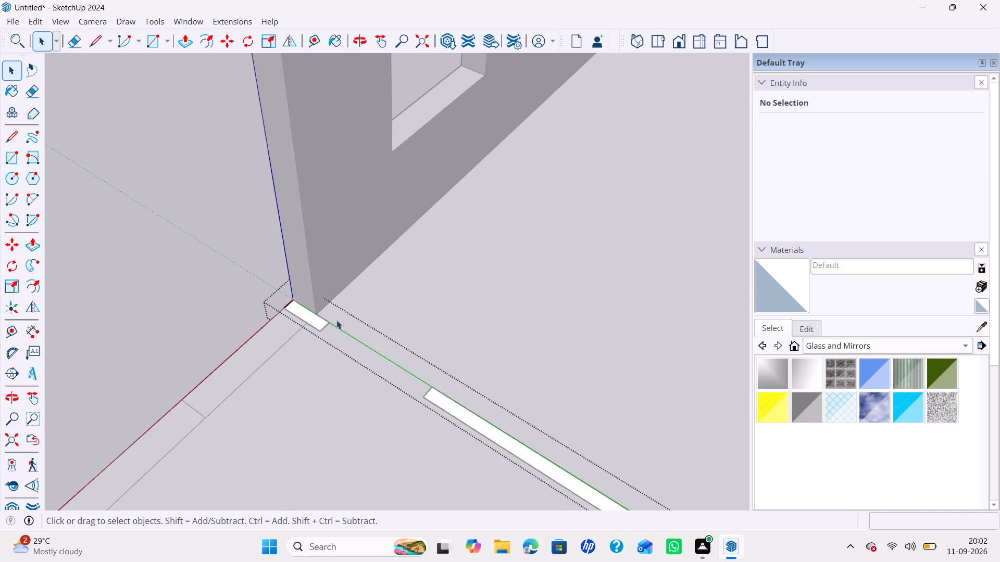
scroll(336, 320, down, 8)
key(p)
double_click(326, 313)
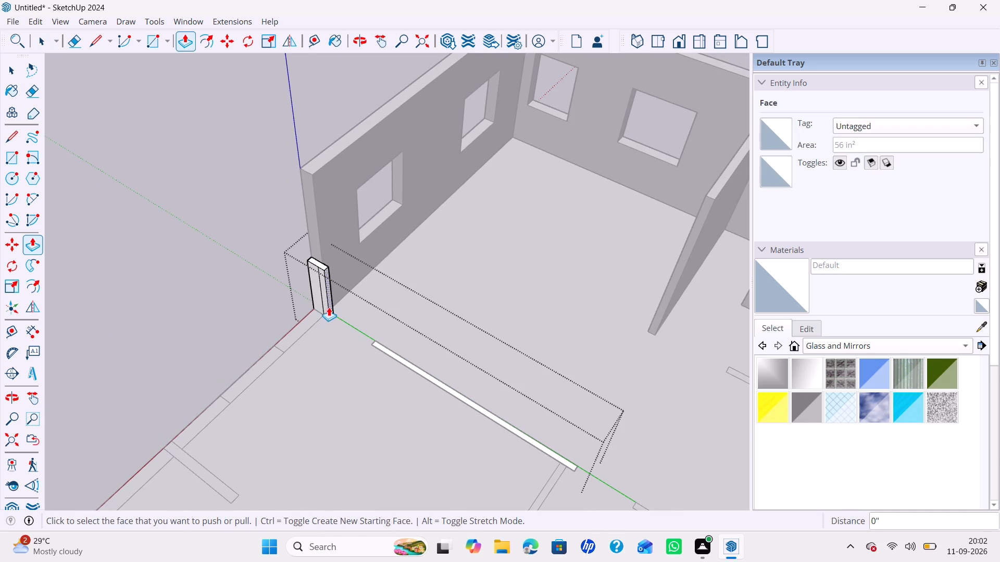
key(ctrl+z)
click(321, 312)
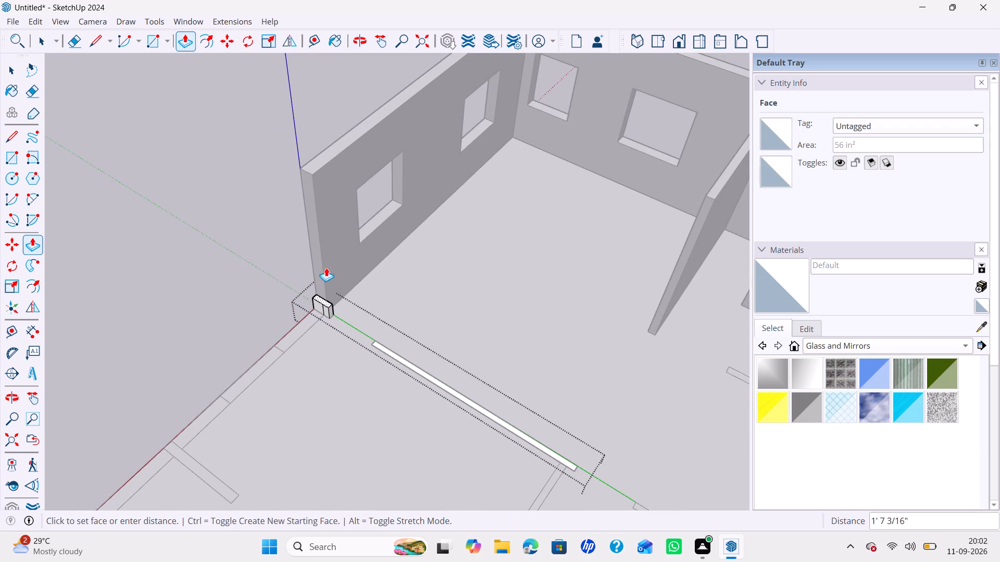
click(344, 150)
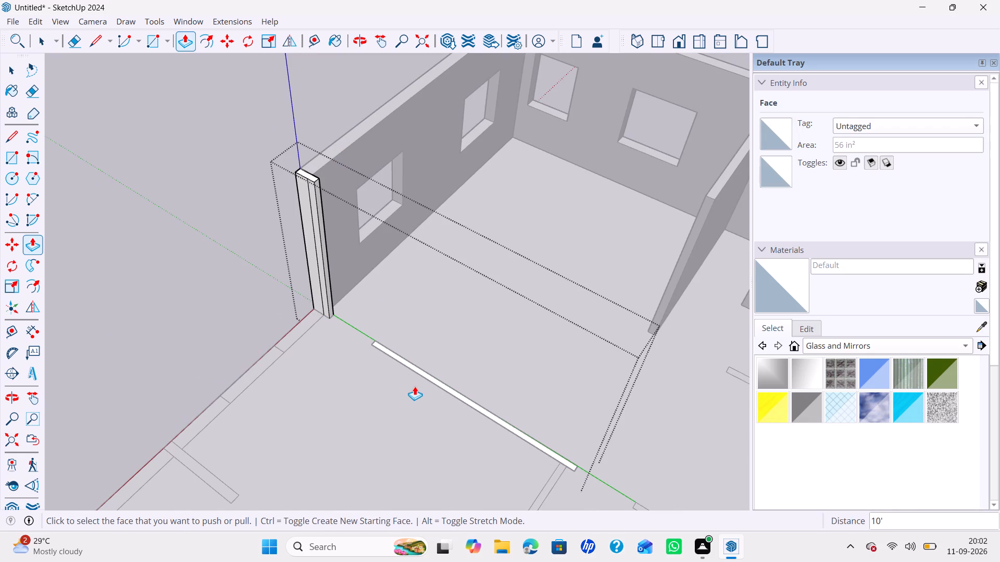
double_click(417, 373)
Erase the leftover vertical lines on the visible faces of the short stub and the long interior wall.
key(e)
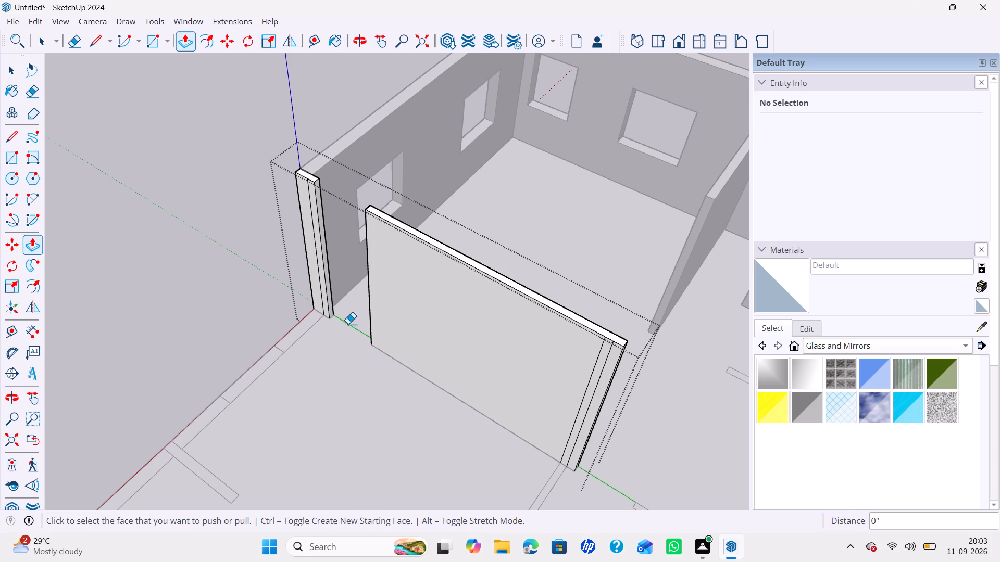
click(315, 260)
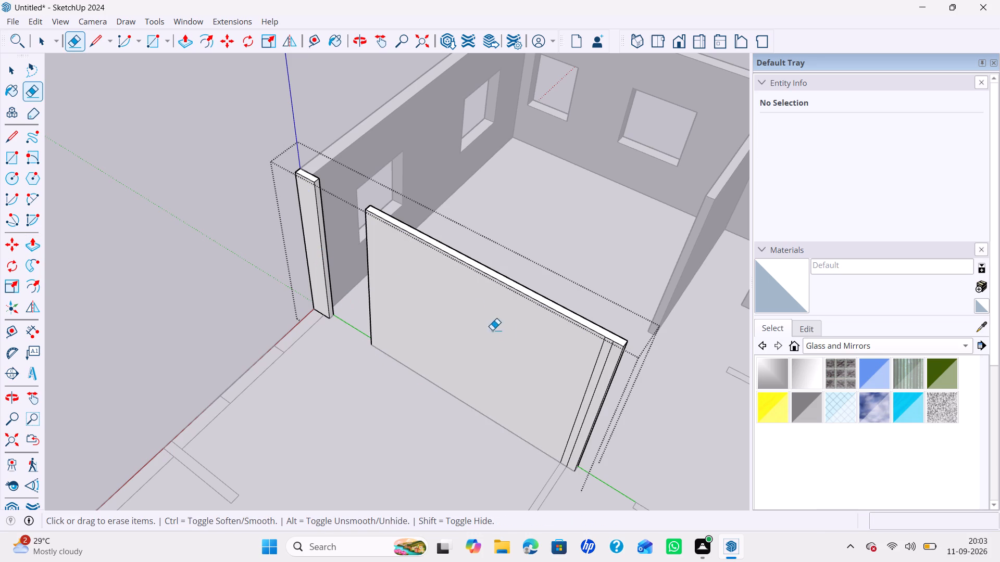
drag(593, 397, 580, 398)
key(space)
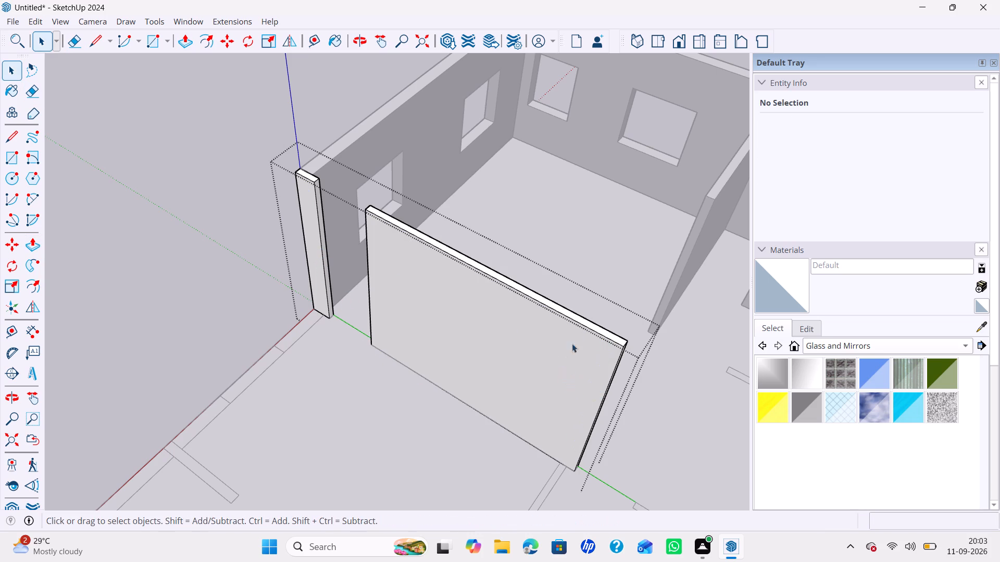
scroll(581, 338, down, 6)
middle_drag(593, 352, 366, 365)
middle_drag(310, 366, 174, 365)
middle_drag(121, 362, 95, 360)
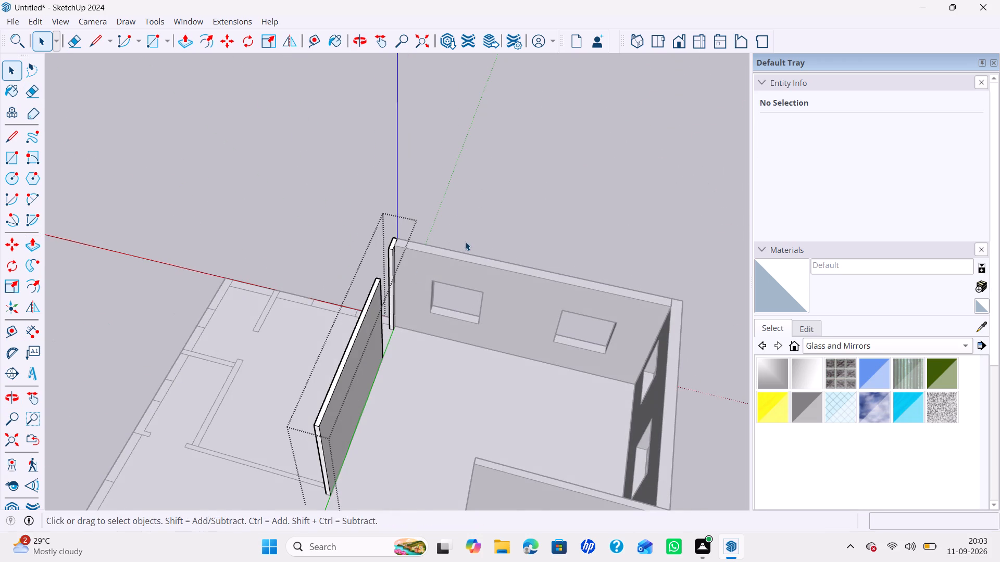
In the two-window wall's group, push the sill of the window nearest the short stub down 3' to the floor, forming a door opening.
click(465, 241)
scroll(330, 320, down, 3)
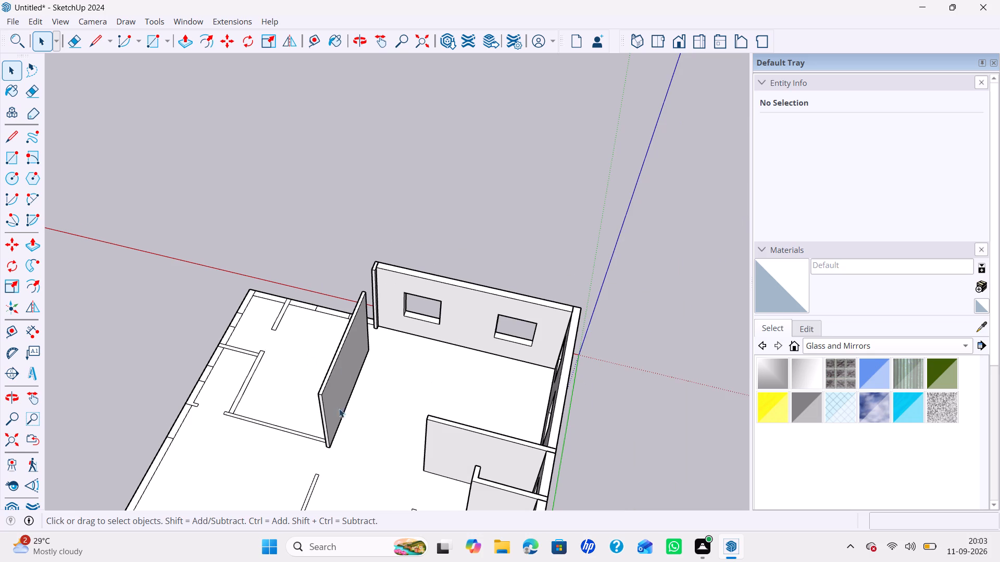
scroll(335, 409, down, 5)
middle_drag(331, 421, 393, 420)
middle_drag(410, 418, 456, 412)
middle_drag(481, 407, 552, 393)
middle_drag(557, 391, 552, 387)
shift+middle_drag(466, 312, 501, 289)
shift+scroll(504, 296, up, 1)
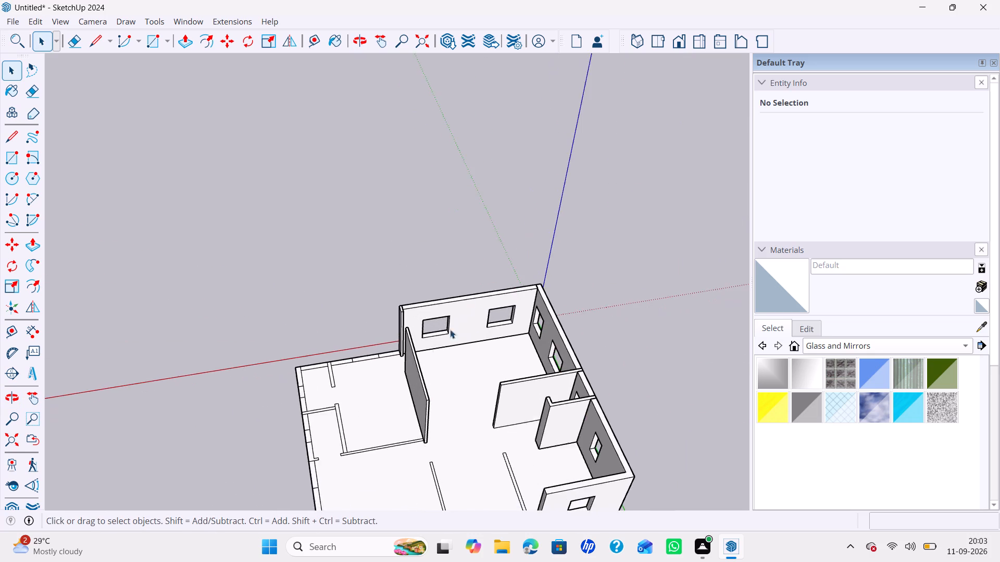
scroll(429, 346, down, 5)
shift+middle_drag(423, 326, 451, 255)
shift+middle_click(449, 254)
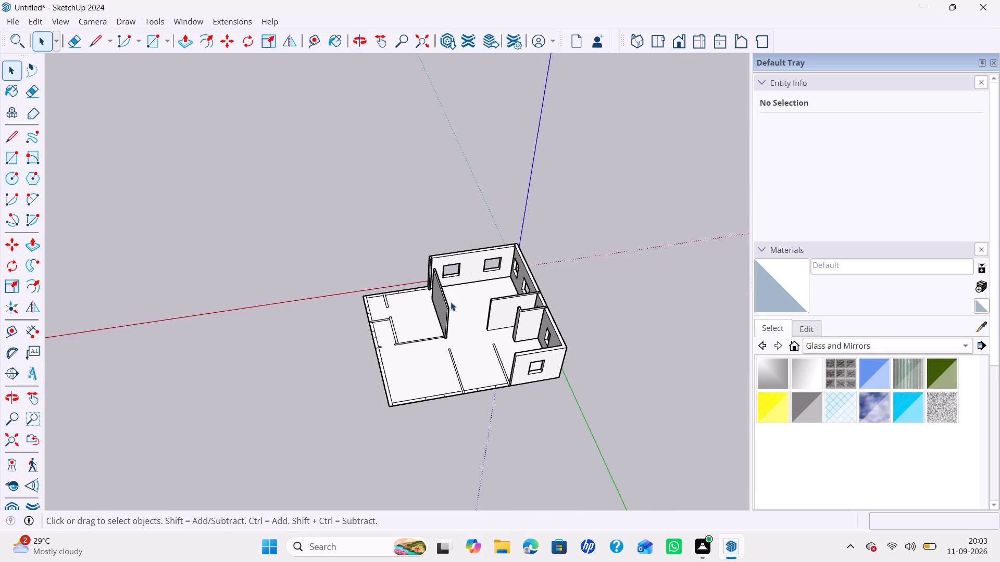
middle_drag(444, 324, 457, 321)
middle_click(494, 314)
scroll(452, 277, up, 4)
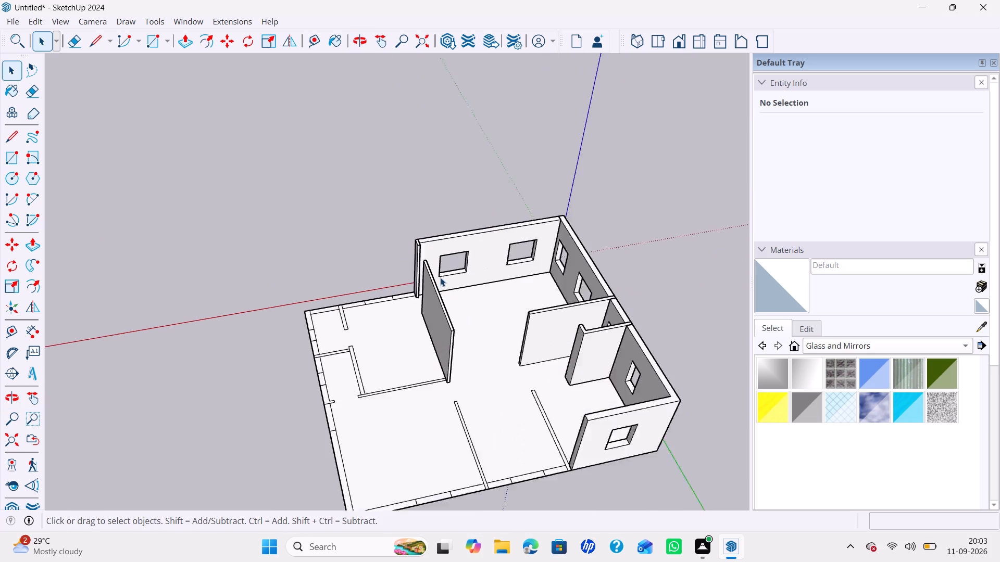
scroll(440, 277, up, 9)
key(p)
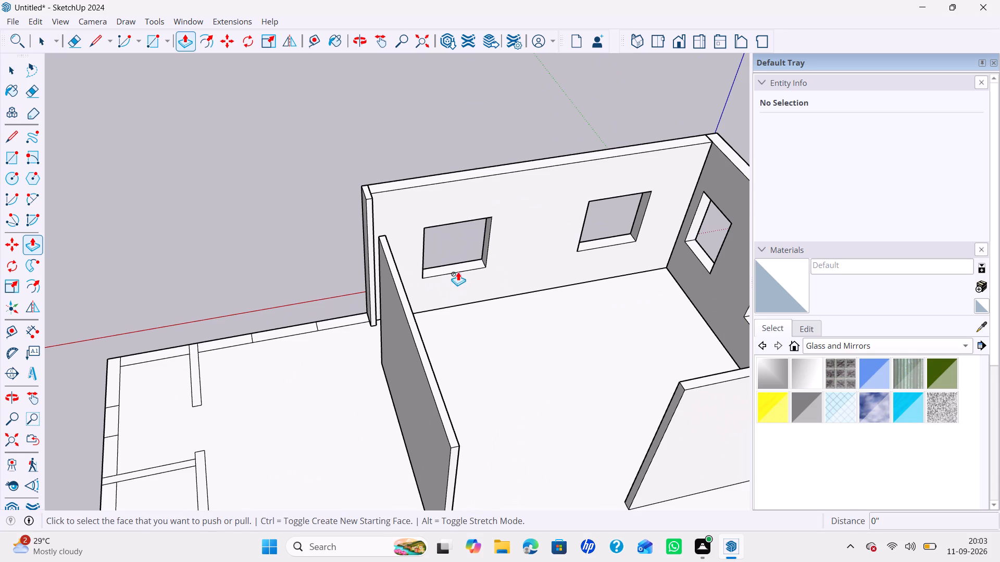
key(space)
double_click(457, 274)
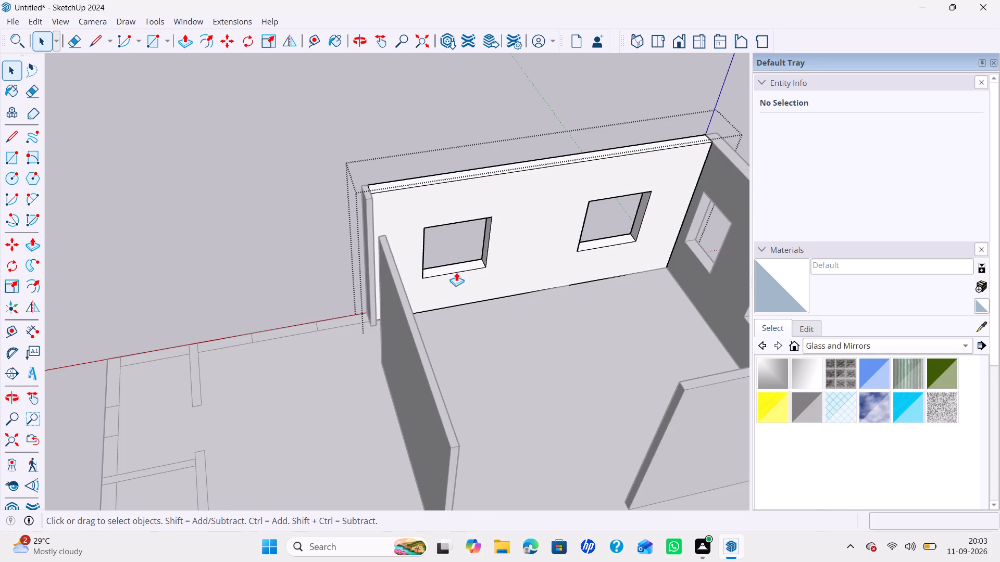
key(p)
click(456, 268)
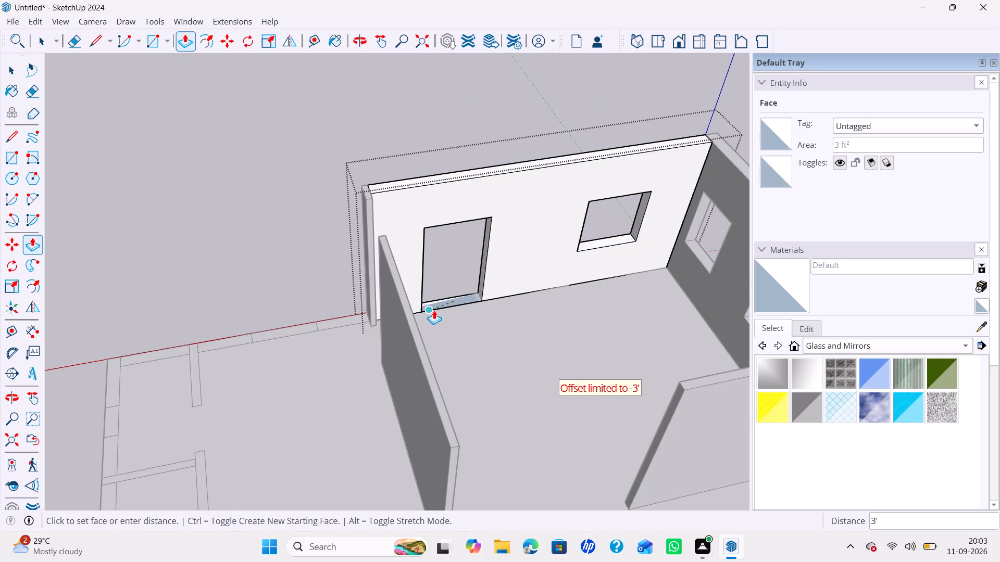
click(431, 309)
key(space)
click(305, 297)
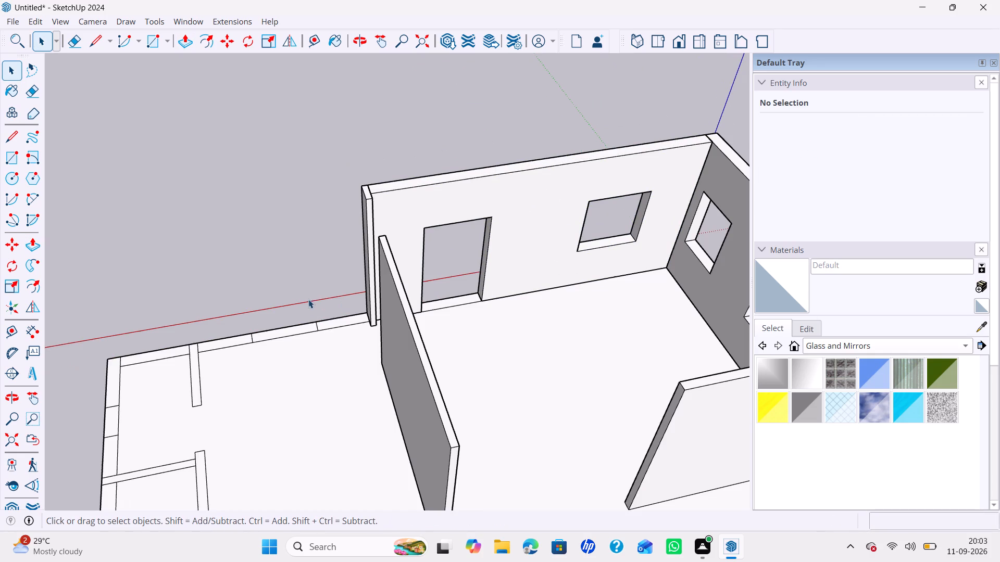
Group the two outer wall strips on either side of the gap beyond the short stub.
scroll(281, 326, down, 5)
middle_drag(281, 338, 297, 342)
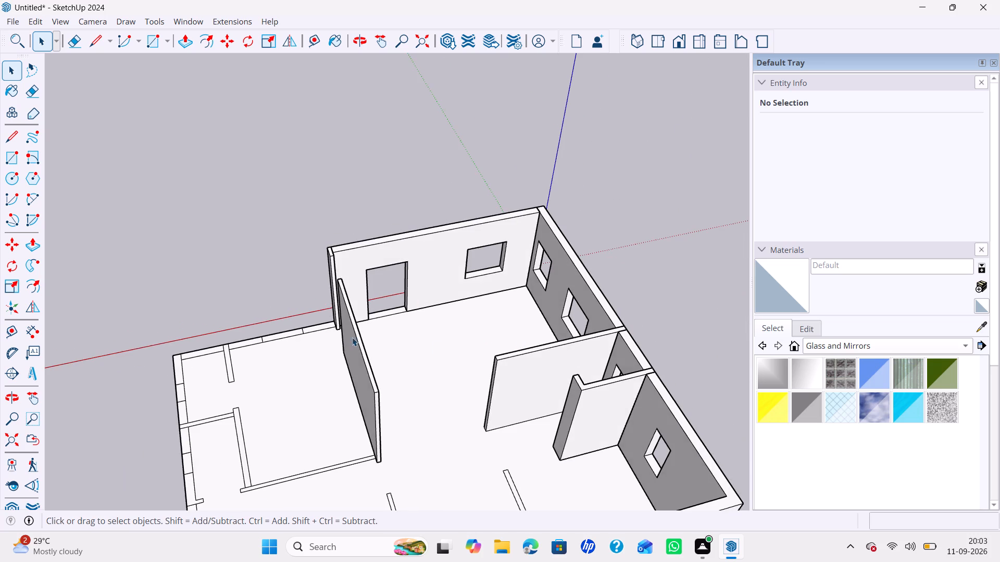
scroll(308, 327, up, 5)
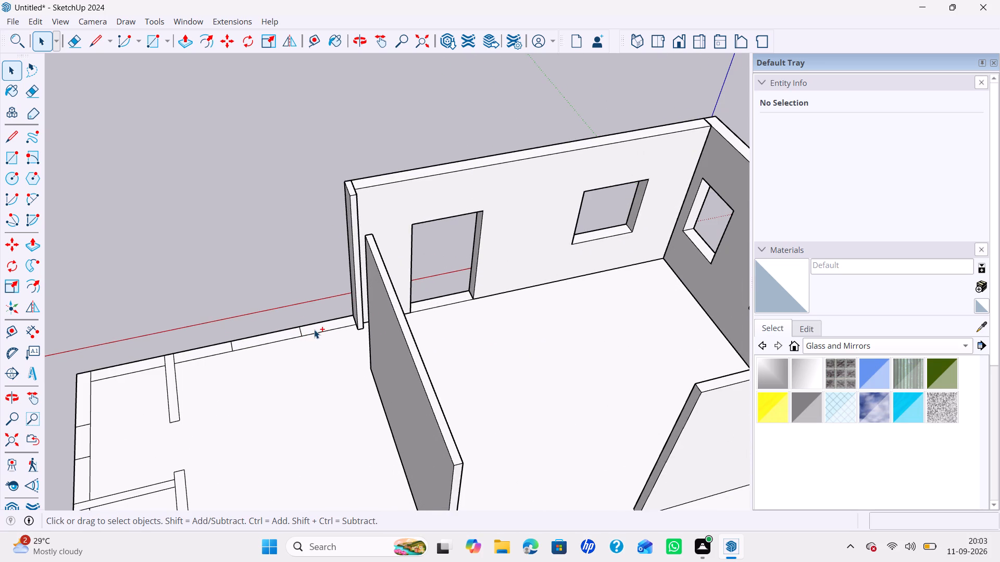
ctrl+double_click(314, 329)
ctrl+double_click(214, 350)
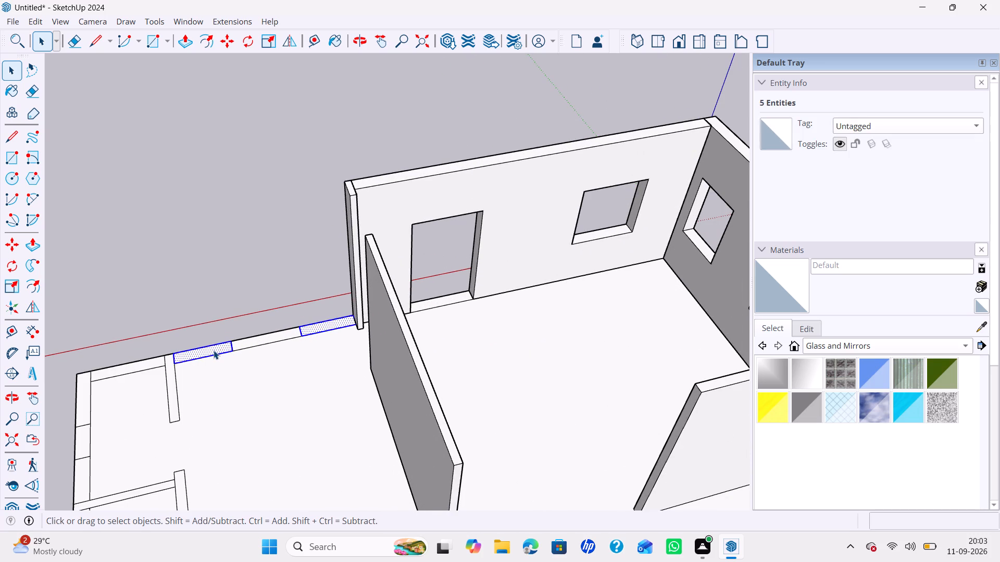
right_click(214, 350)
ctrl+double_click(144, 365)
click(187, 355)
ctrl+double_click(187, 355)
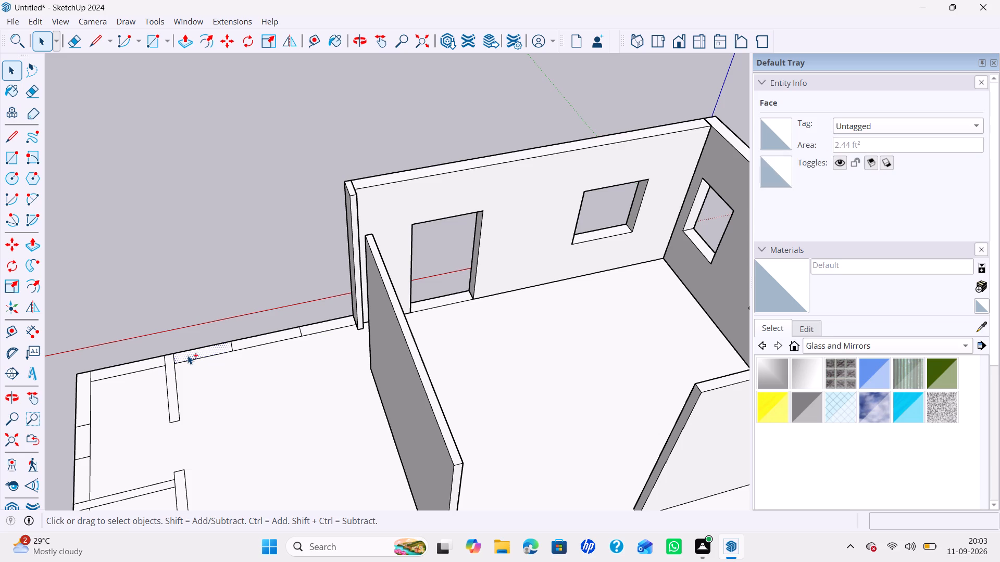
ctrl+double_click(304, 329)
ctrl+right_click(304, 329)
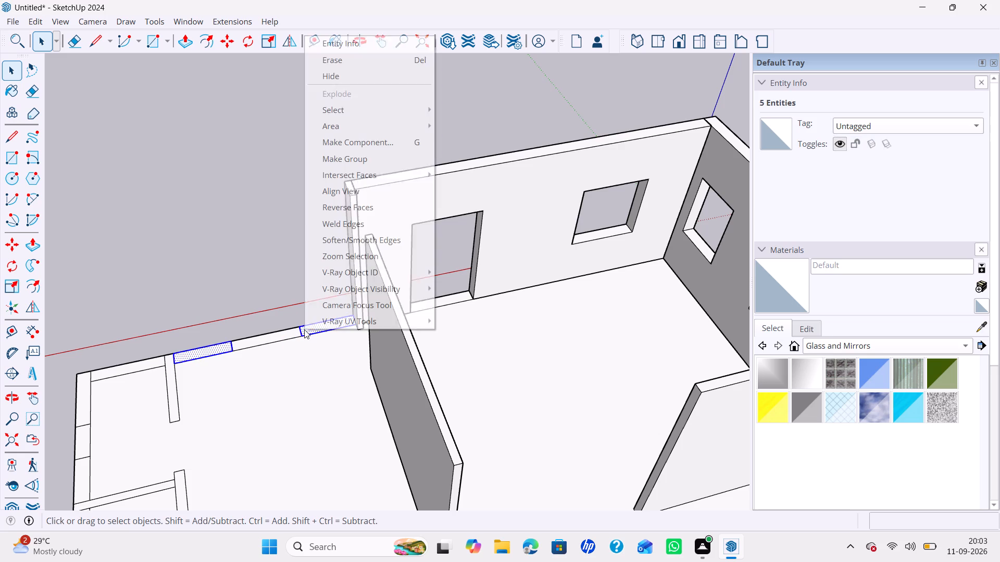
ctrl+click(365, 163)
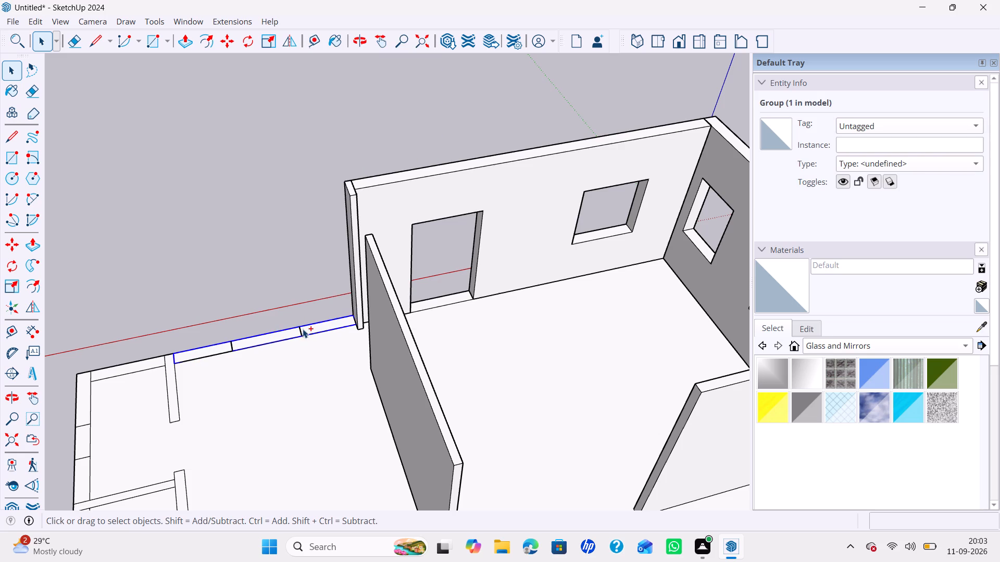
Inside the new group, push/pull both outer wall strips up 10', level with the existing walls.
ctrl+double_click(303, 329)
key(p)
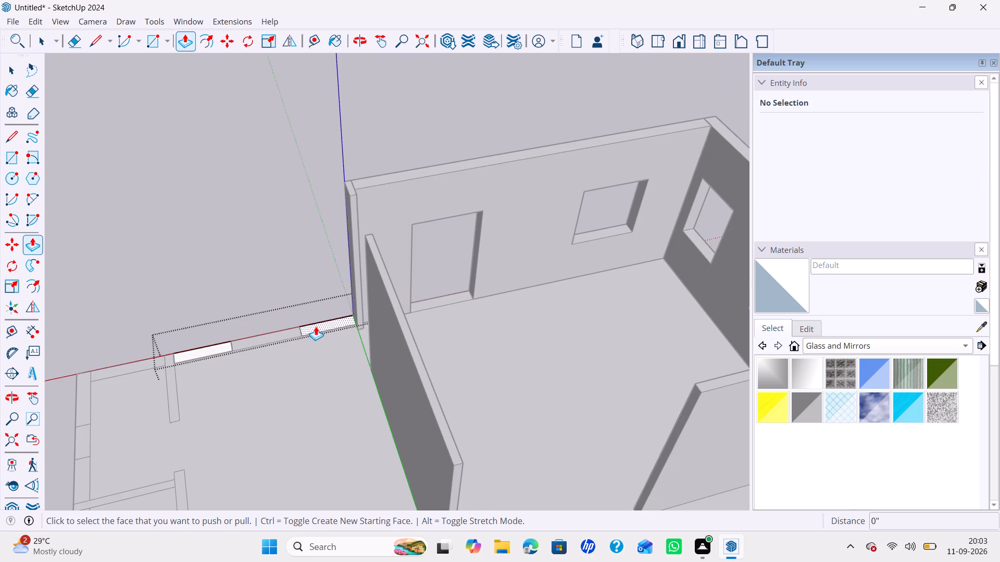
click(316, 326)
click(391, 302)
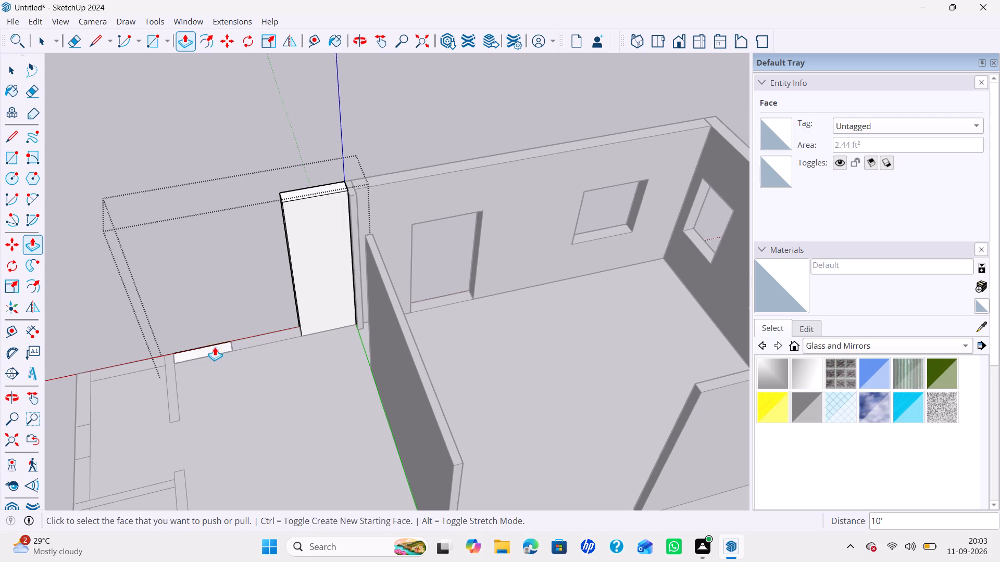
double_click(210, 350)
key(space)
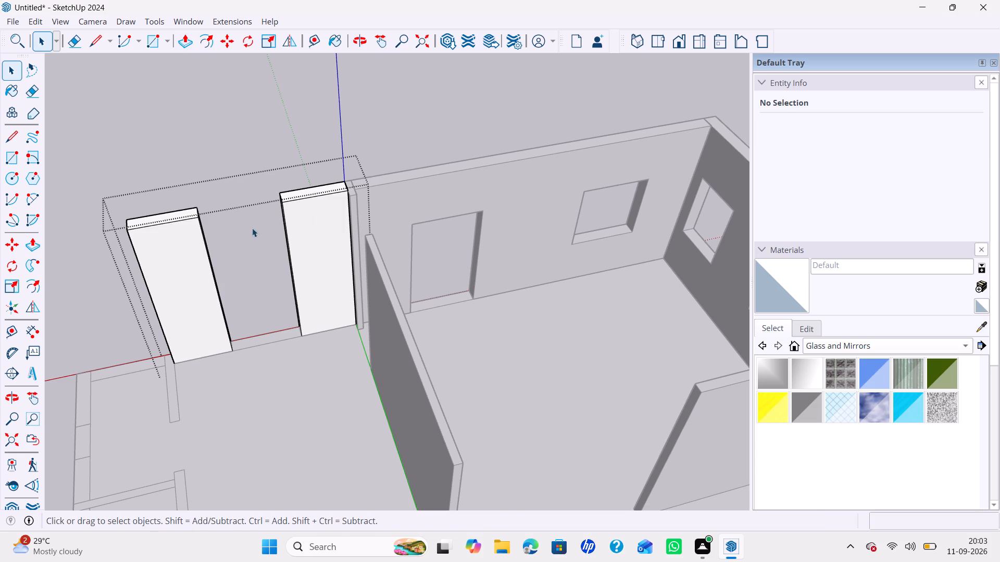
Copy the top edge of the stub-side wall piece's end face 3' down, and copy that edge another 4' down.
scroll(250, 282, down, 3)
middle_drag(250, 290, 290, 283)
middle_drag(333, 272, 541, 222)
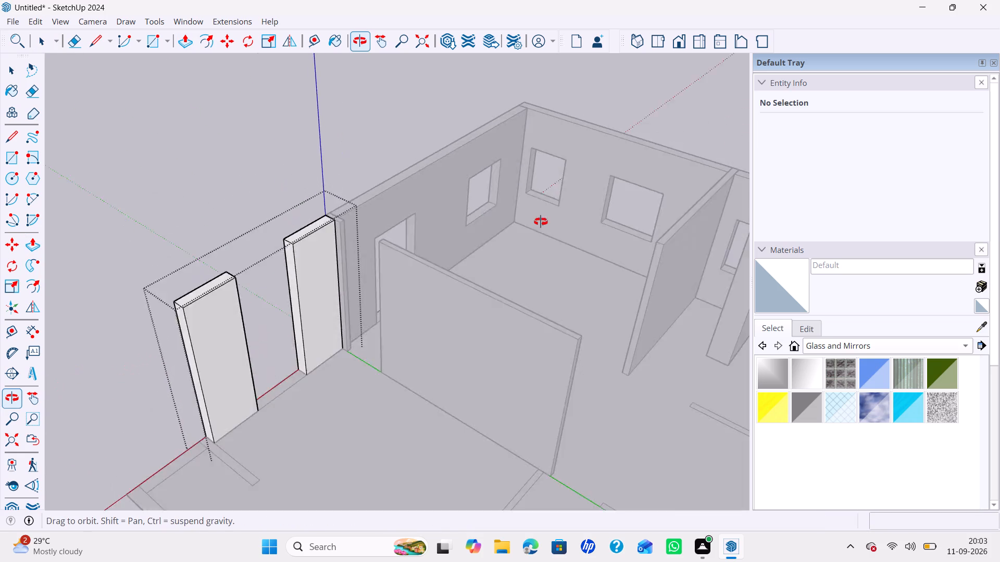
middle_drag(541, 222, 554, 222)
scroll(354, 238, up, 5)
click(276, 259)
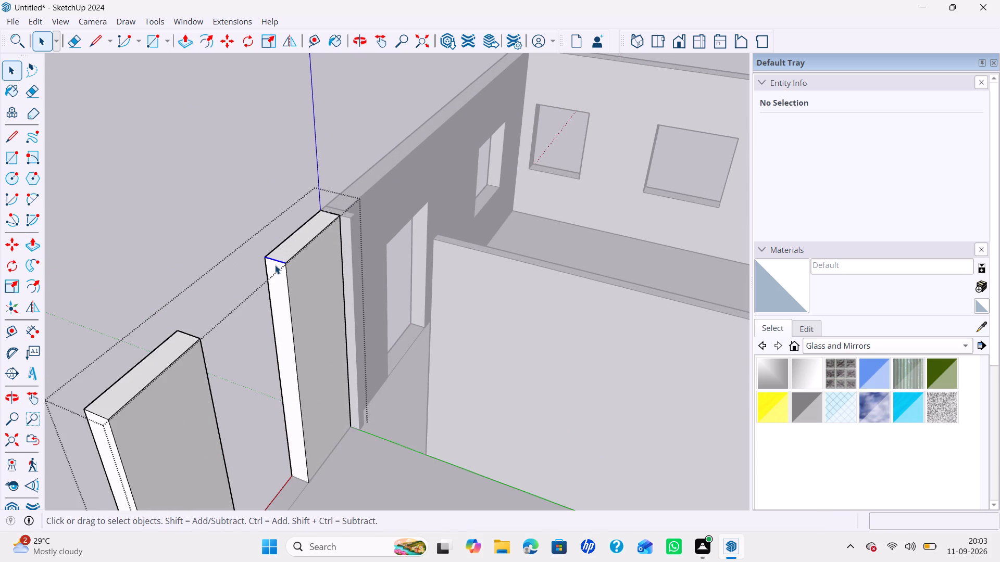
key(m)
click(289, 266)
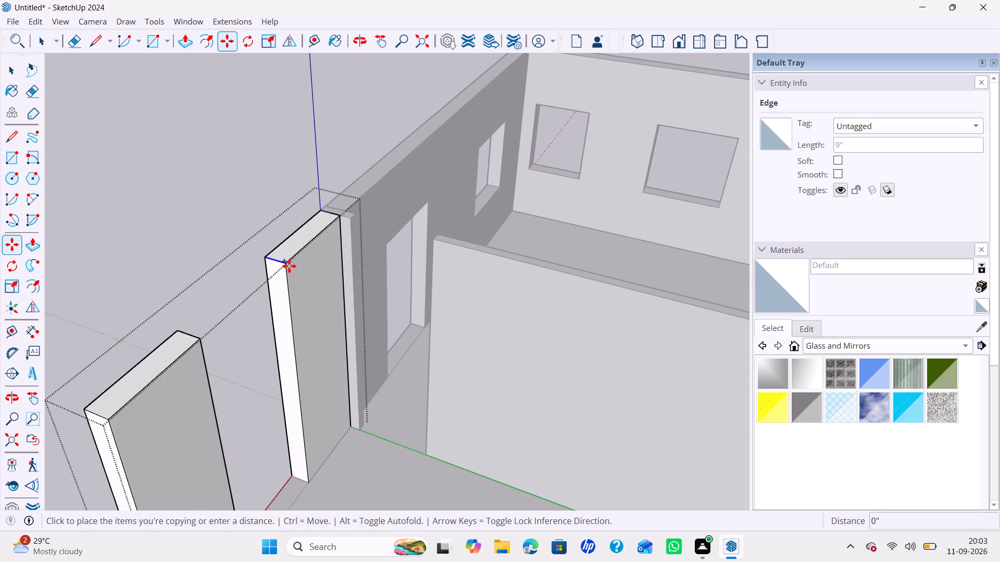
key(Up)
key(3)
key(m)
key(BackSpace)
key(apostrophe)
key(Return)
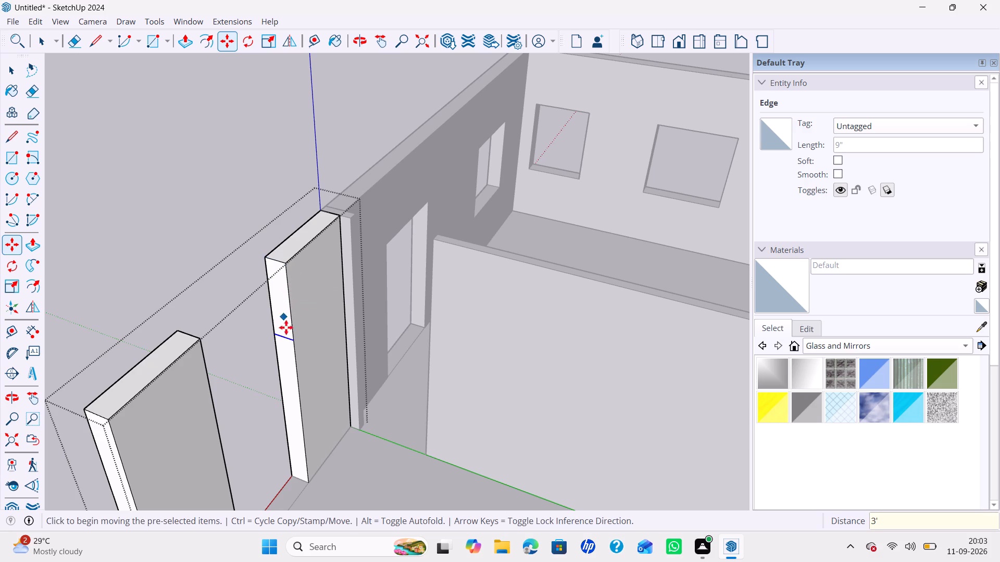
click(295, 341)
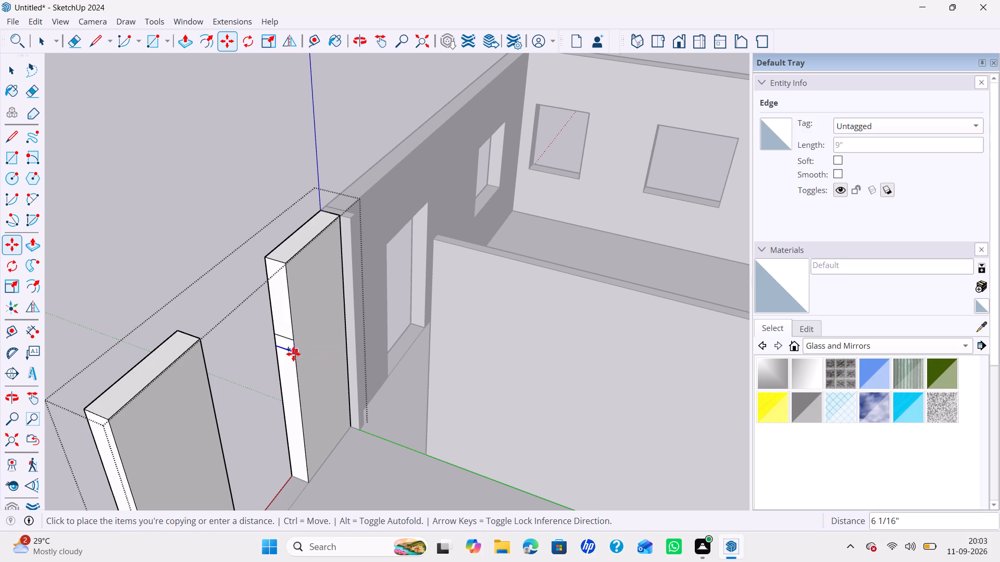
key(Up)
text(4')
key(Return)
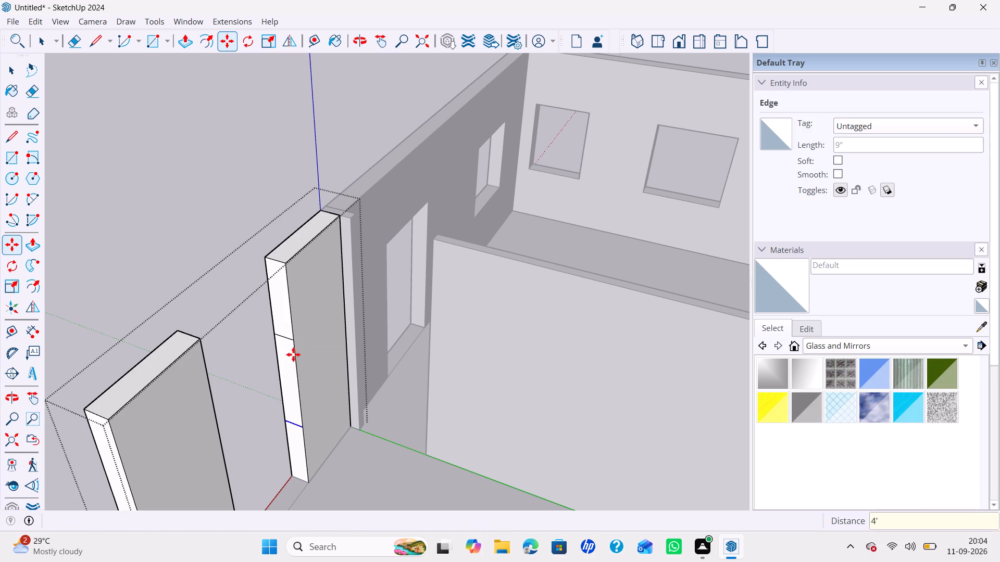
Push/pull the end face's upper and lower sections 4' across the gap to the other wall piece, leaving a window opening.
key(p)
click(286, 331)
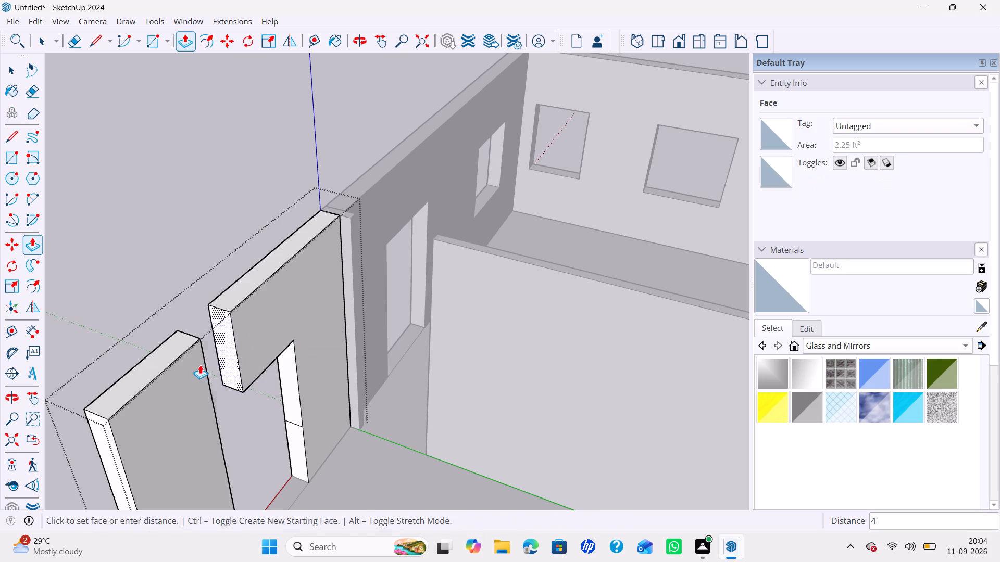
click(208, 374)
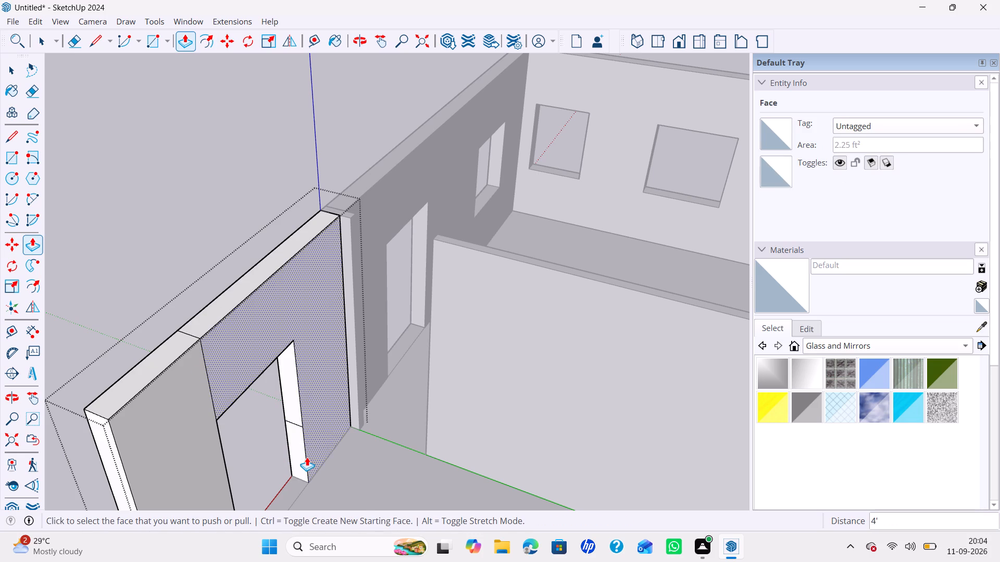
double_click(299, 453)
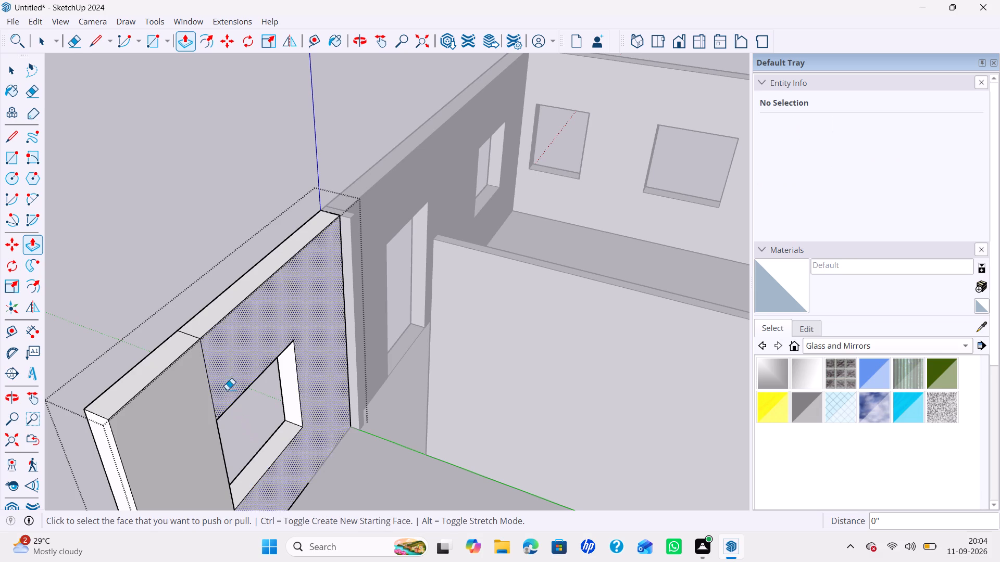
Erase the leftover seam lines on the top and inner face of the new window wall.
key(e)
drag(194, 331, 192, 341)
drag(220, 362, 189, 387)
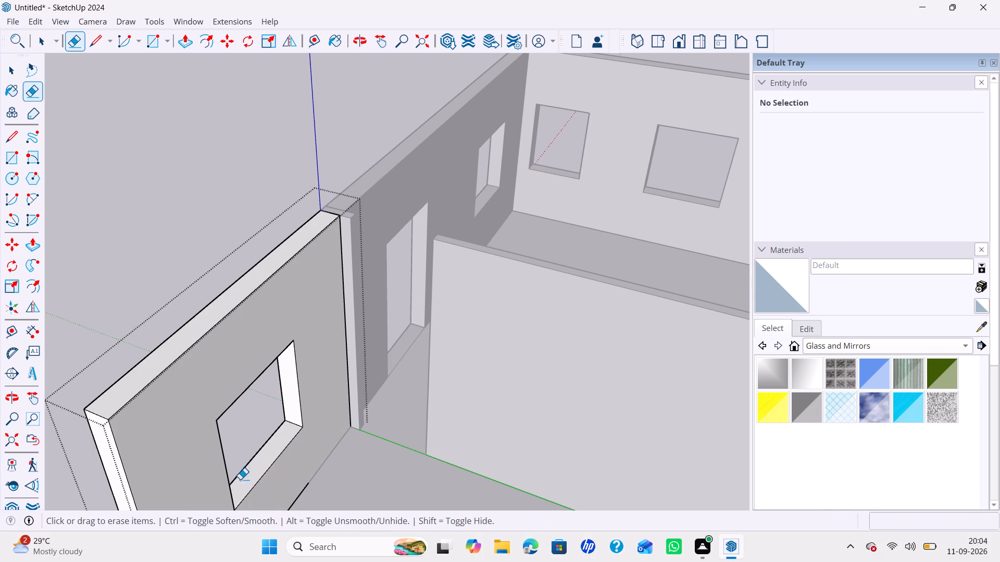
scroll(247, 490, down, 6)
scroll(291, 470, down, 5)
shift+middle_drag(288, 474, 306, 358)
scroll(275, 379, up, 4)
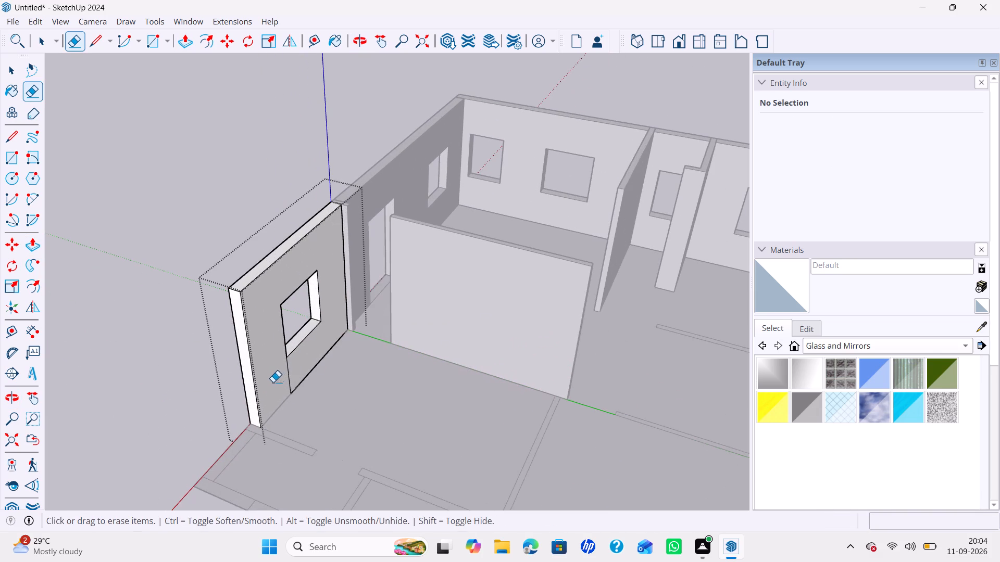
drag(273, 381, 290, 371)
Erase the leftover vertical seam lines above and below the window on the new wall's outer face.
middle_click(219, 379)
middle_drag(503, 320, 557, 310)
middle_drag(220, 360, 531, 311)
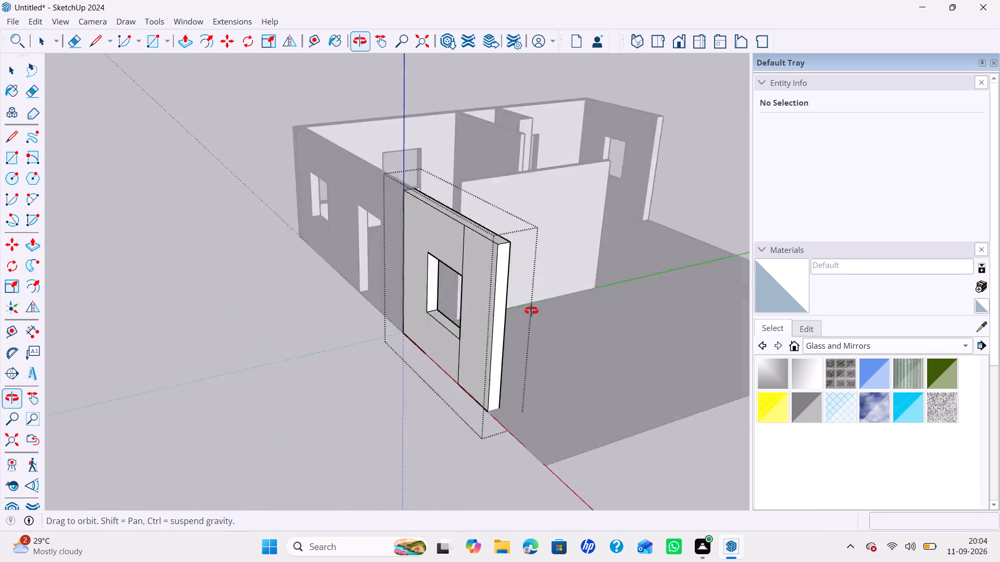
middle_drag(531, 311, 631, 304)
drag(556, 310, 570, 306)
drag(557, 228, 572, 228)
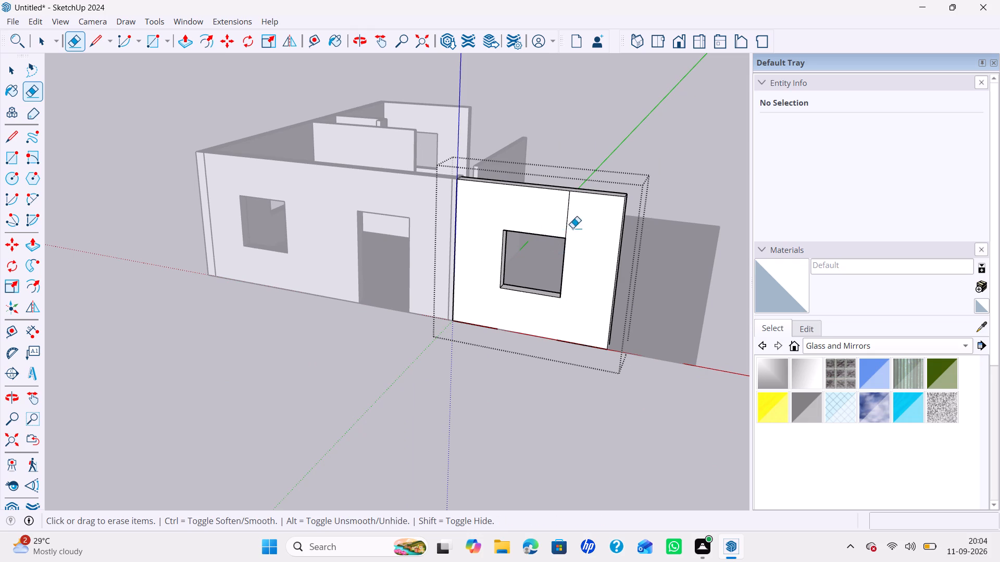
drag(572, 228, 596, 236)
scroll(596, 236, up, 1)
scroll(566, 262, down, 7)
shift+middle_drag(574, 284, 408, 256)
middle_drag(434, 274, 370, 322)
key(space)
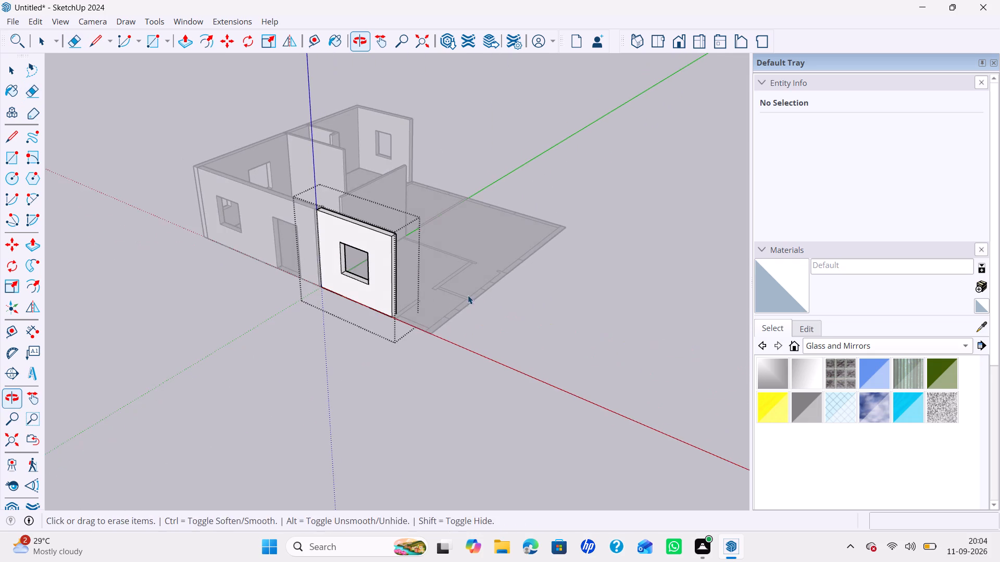
Group the footprints of the short interior stub wall and the adjoining outer wall piece at the unbuilt corner.
click(496, 315)
middle_drag(464, 278, 455, 279)
middle_drag(354, 308, 342, 312)
middle_drag(324, 318, 212, 348)
middle_click(412, 283)
scroll(402, 285, up, 1)
middle_drag(297, 309, 249, 320)
scroll(314, 317, up, 3)
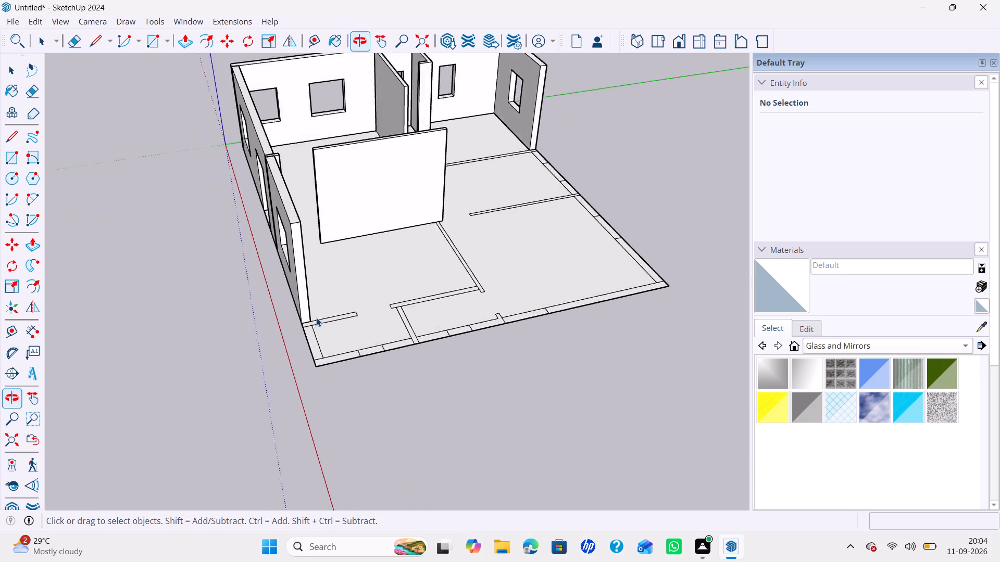
scroll(316, 317, up, 7)
double_click(324, 323)
right_click(324, 323)
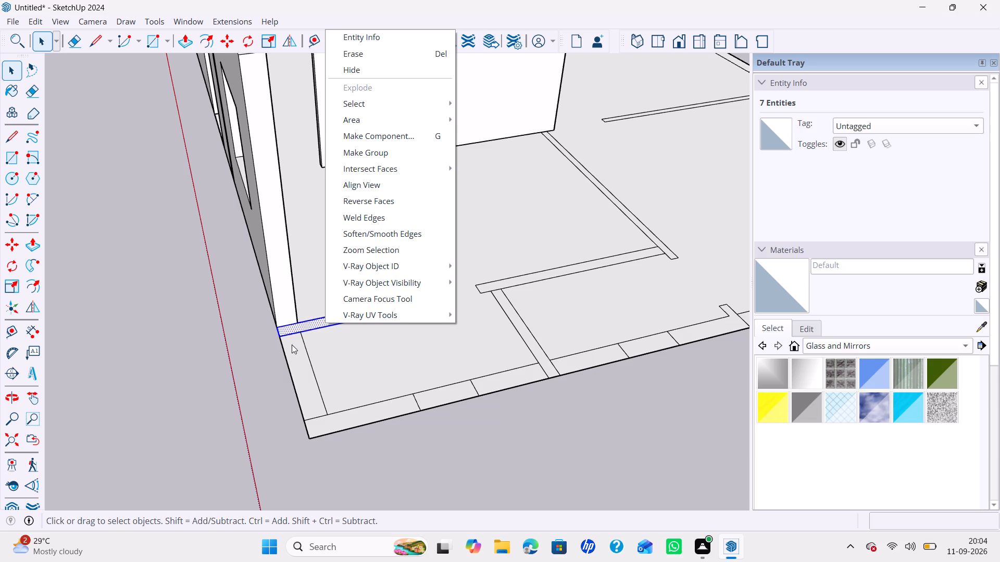
ctrl+double_click(292, 360)
ctrl+double_click(293, 361)
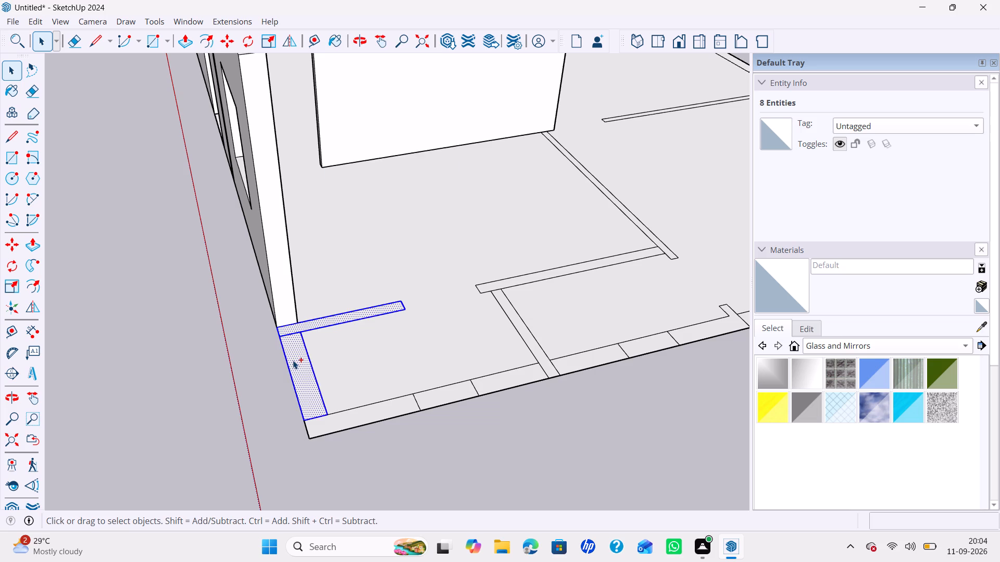
right_click(293, 349)
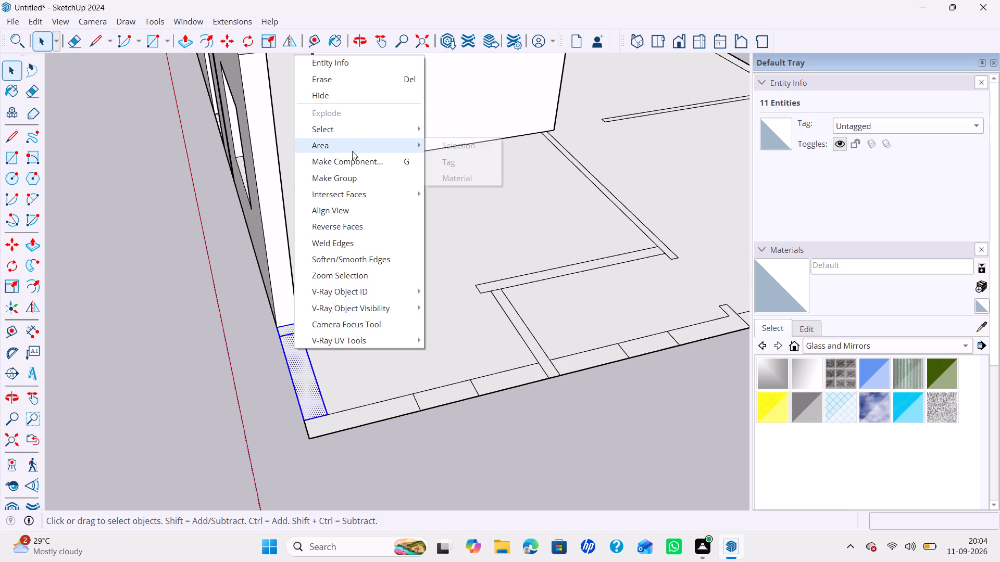
click(332, 176)
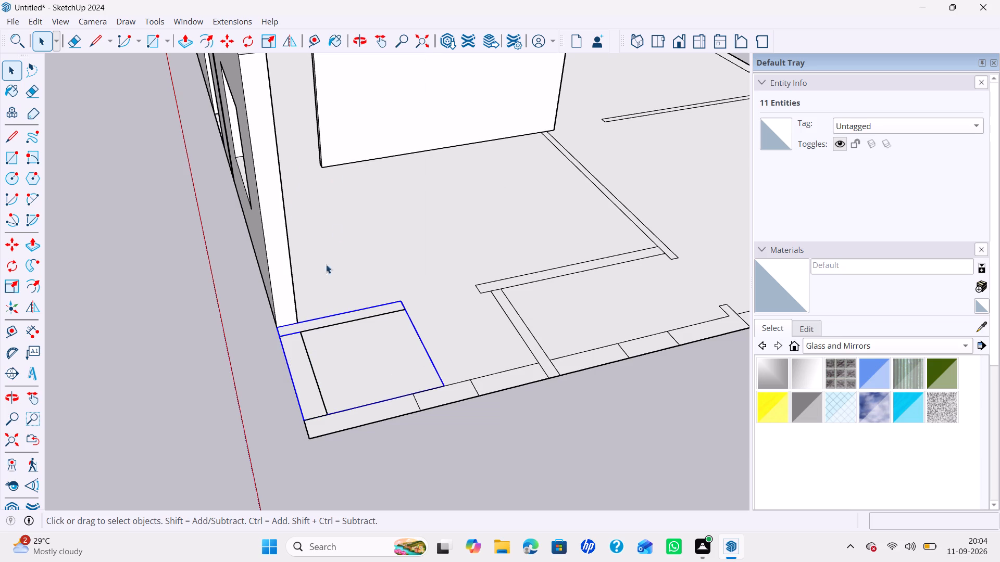
Push/pull the two grouped footprints, the stub wall and the outer corner wall piece, up 10'.
double_click(305, 325)
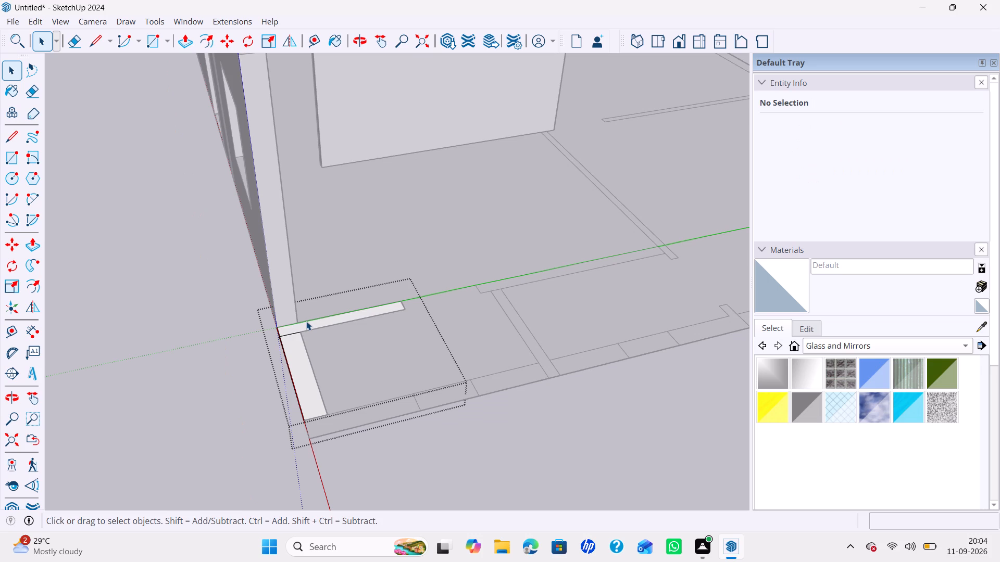
key(p)
click(293, 329)
scroll(281, 224, down, 4)
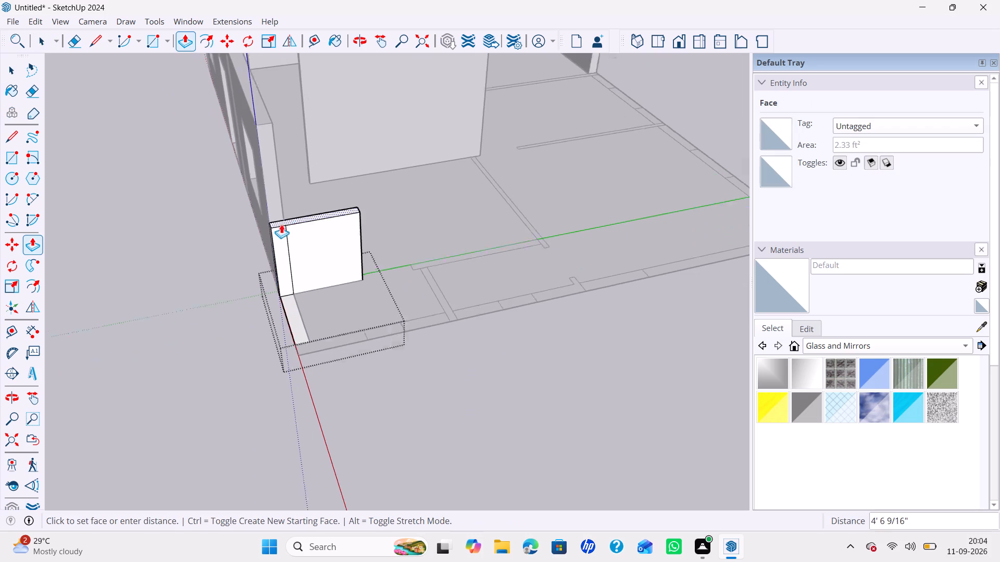
scroll(281, 224, down, 2)
click(264, 135)
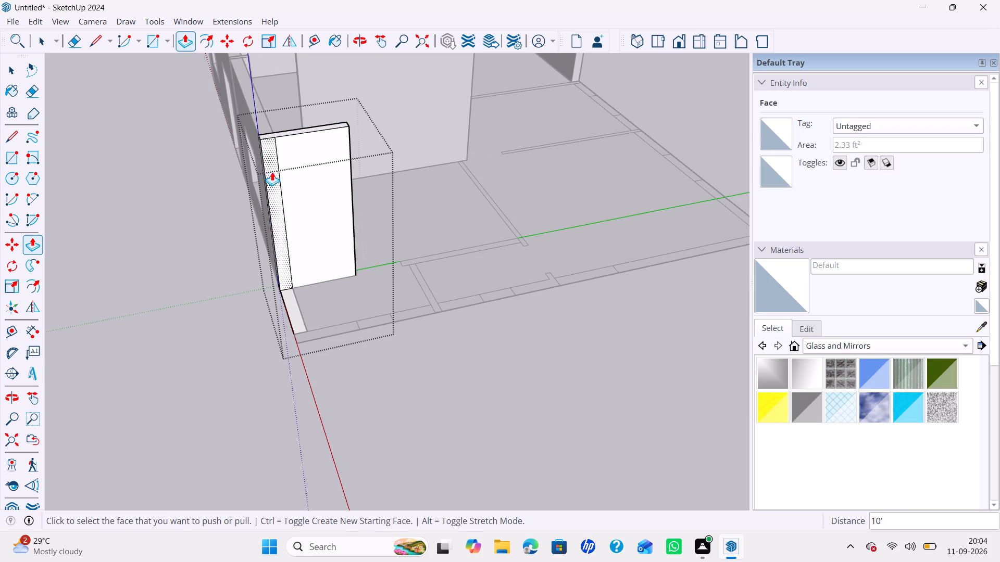
double_click(294, 308)
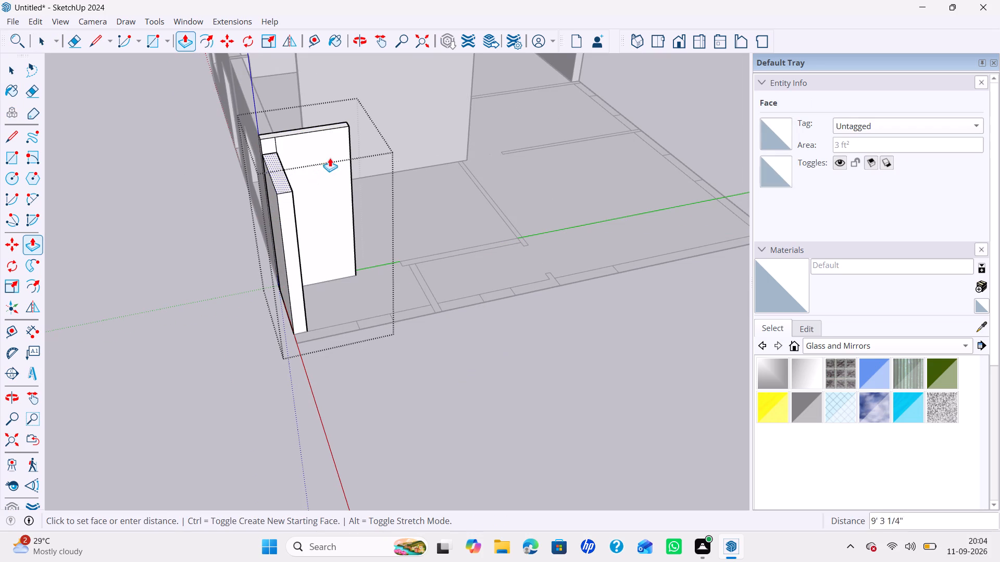
click(341, 130)
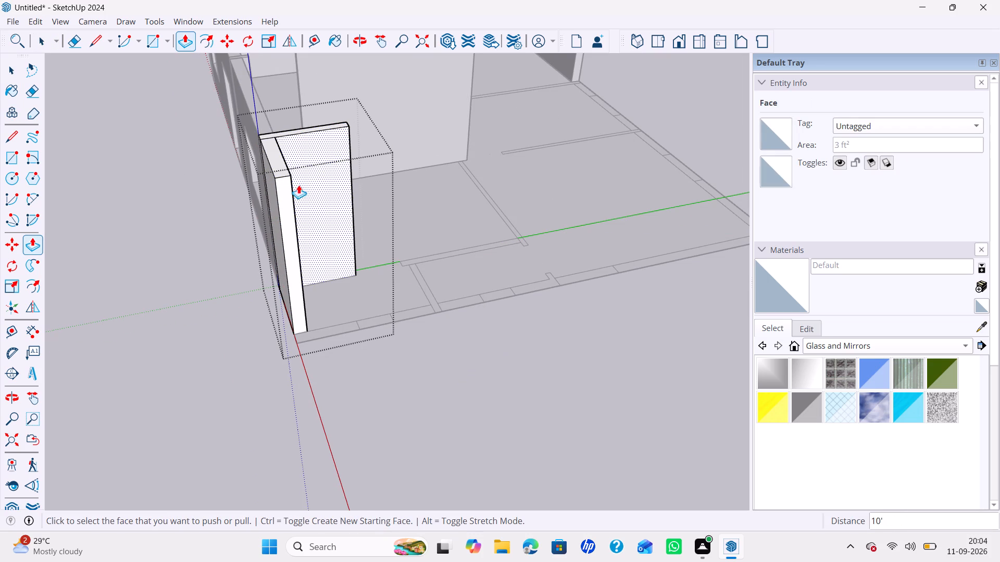
Erase the leftover seam lines on the outer face and top where the two new corner walls meet, and exit the group.
key(e)
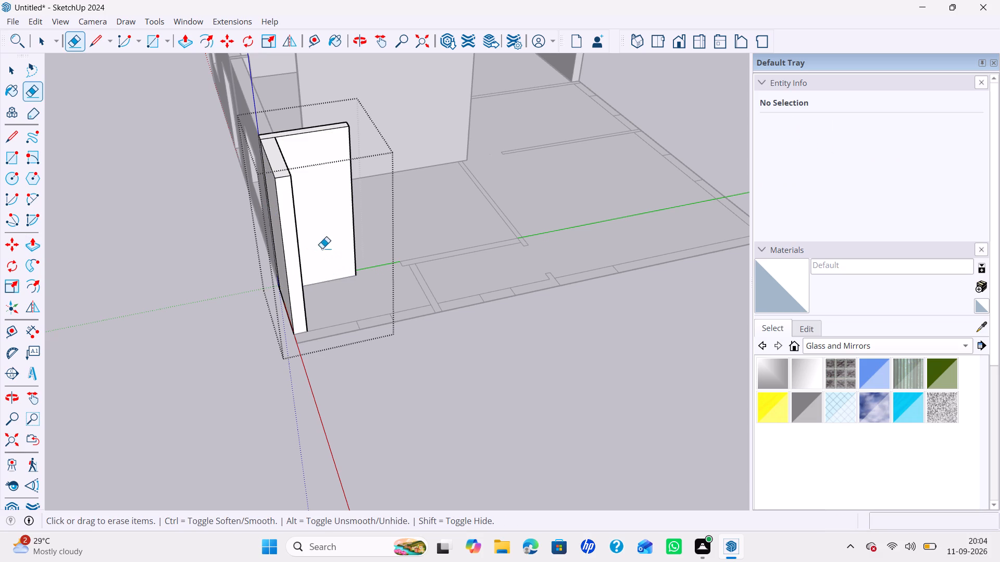
scroll(333, 241, down, 2)
middle_drag(329, 249, 422, 238)
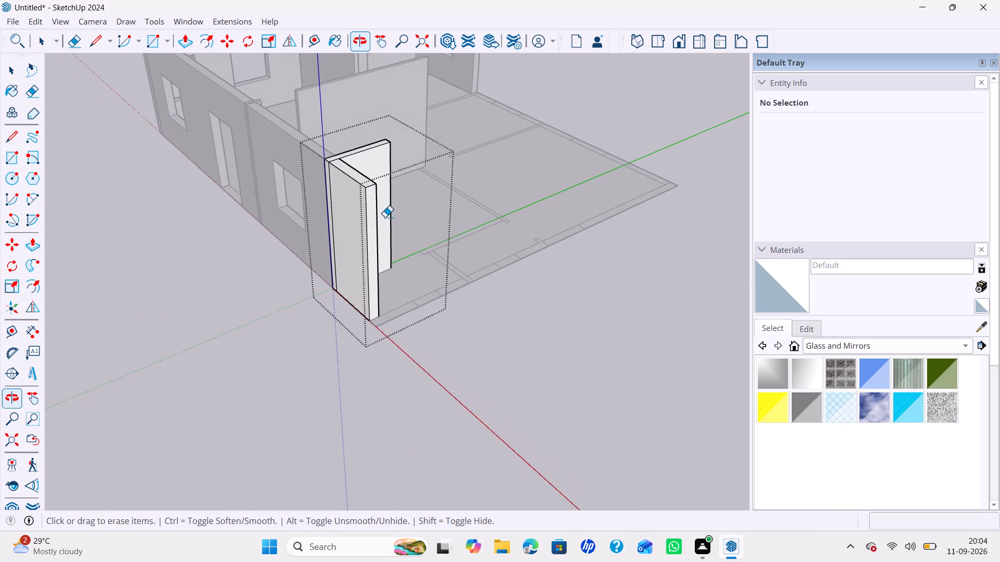
click(330, 188)
middle_drag(403, 176, 280, 299)
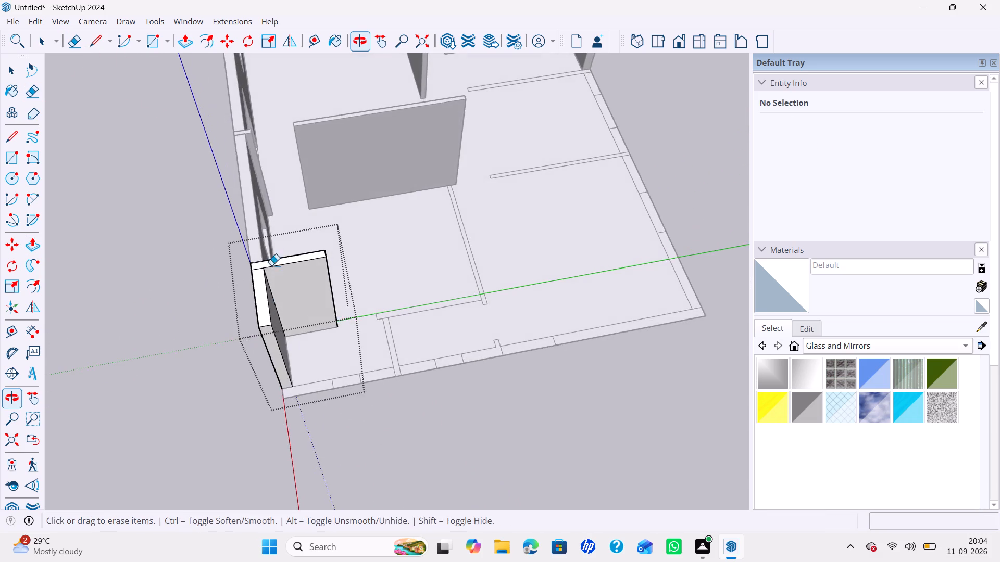
scroll(271, 253, up, 3)
click(255, 273)
scroll(385, 305, down, 1)
middle_drag(387, 309, 226, 266)
key(v)
key(space)
click(172, 343)
Group the two end-wall footprint segments on either side of the first opening next to the new corner wall.
scroll(248, 365, down, 5)
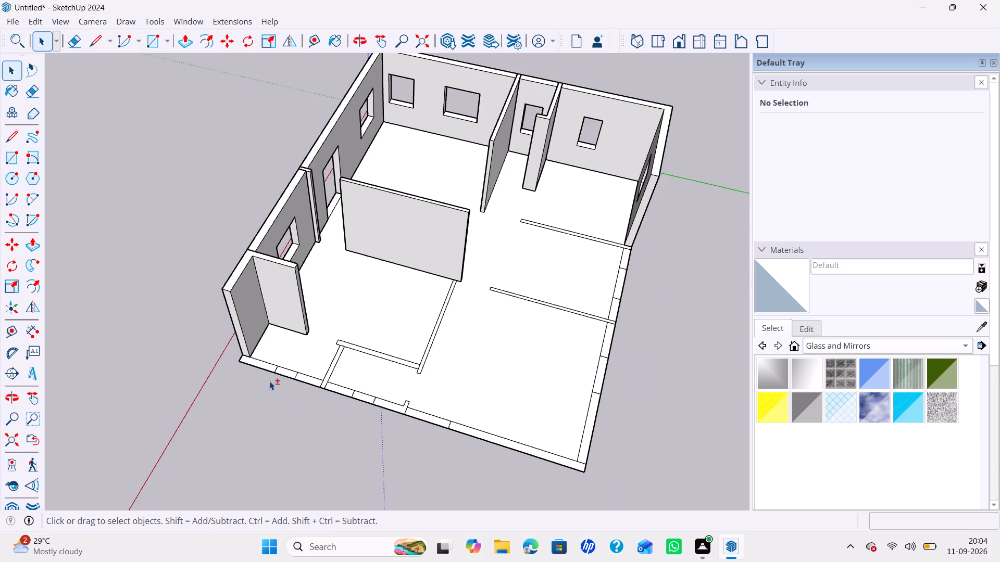
shift+middle_drag(269, 381, 252, 285)
middle_drag(261, 301, 285, 316)
scroll(270, 291, up, 5)
double_click(241, 284)
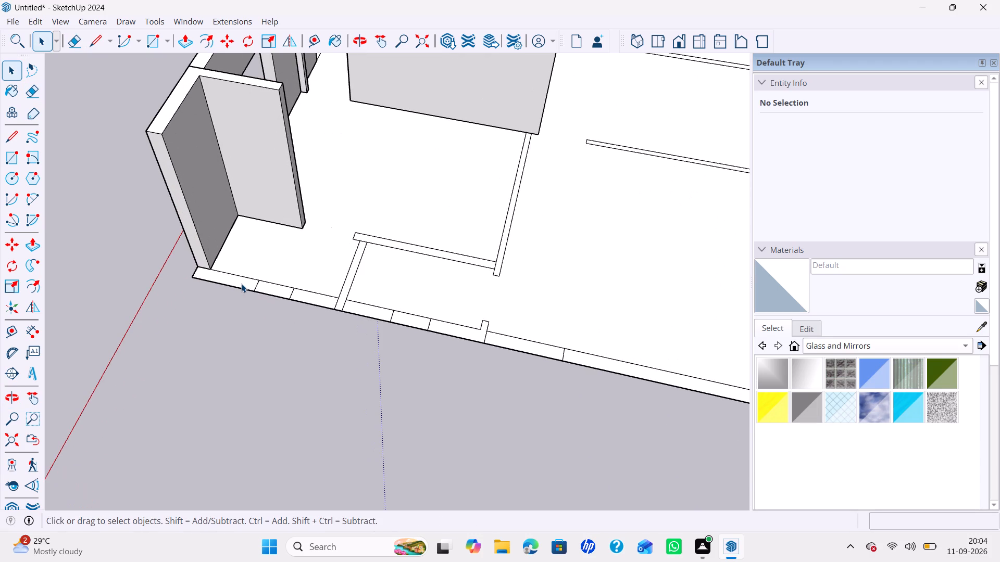
double_click(241, 285)
double_click(245, 284)
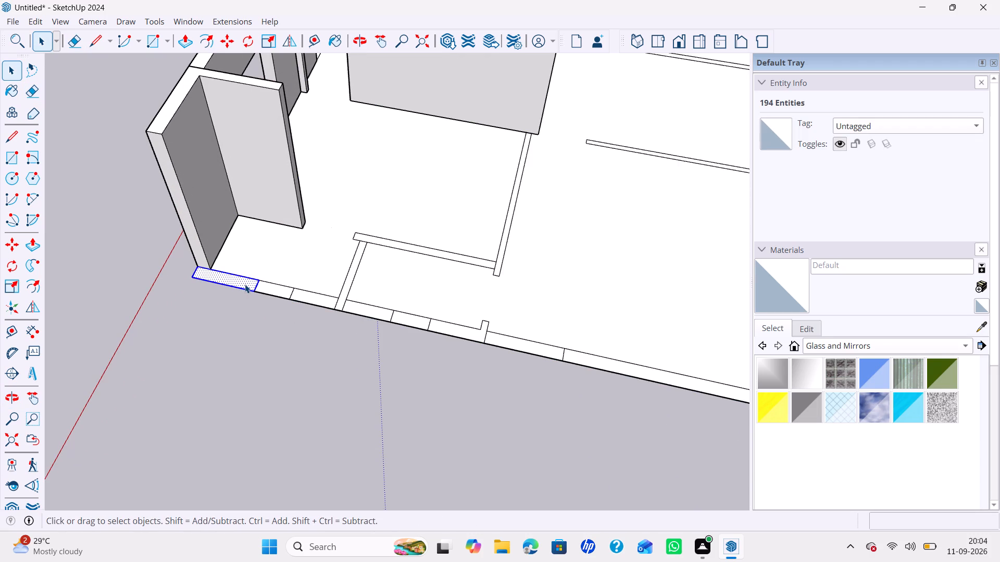
ctrl+double_click(307, 298)
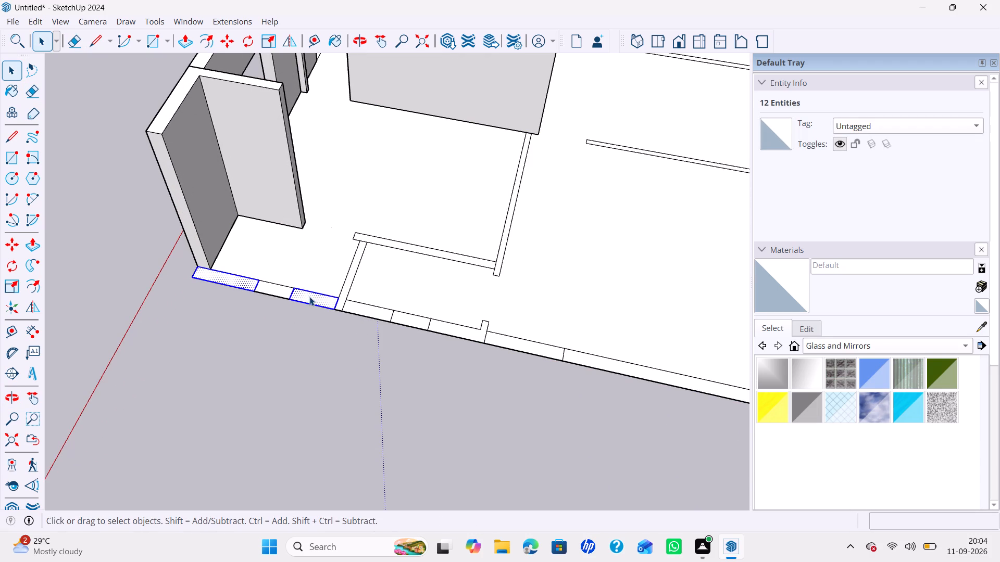
right_click(309, 297)
click(366, 130)
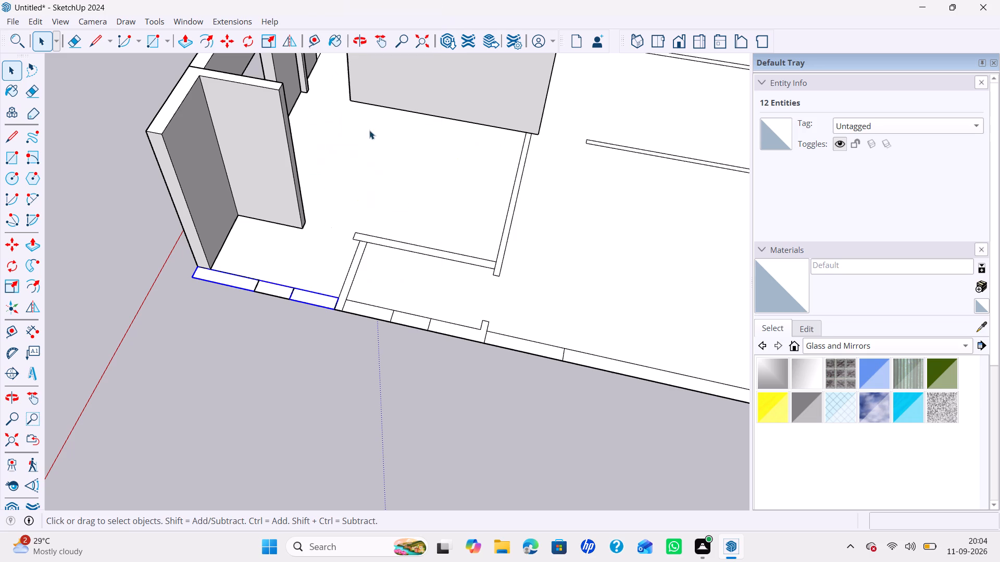
Push/pull the two grouped end-wall segments up 10'.
click(310, 297)
click(310, 296)
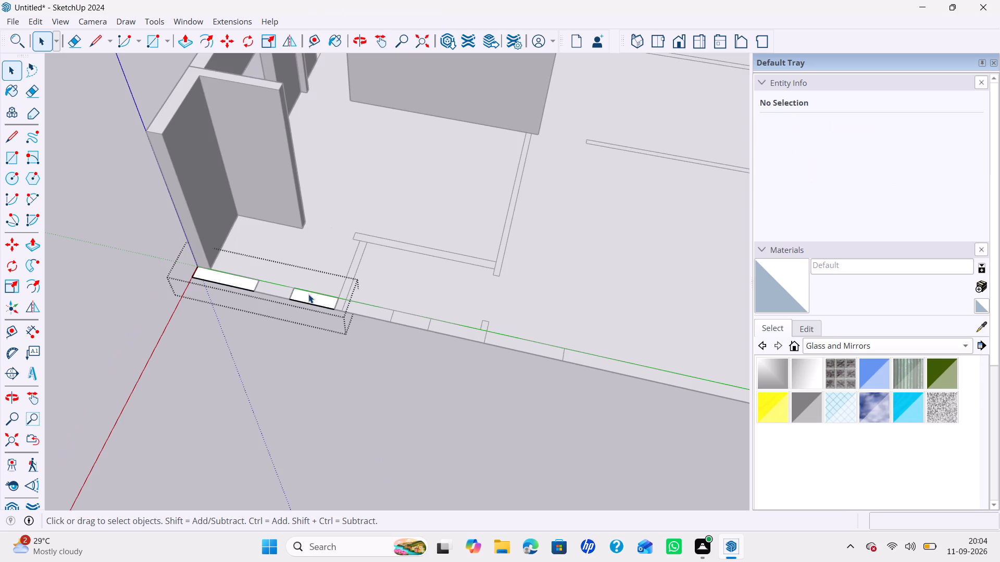
key(p)
click(302, 290)
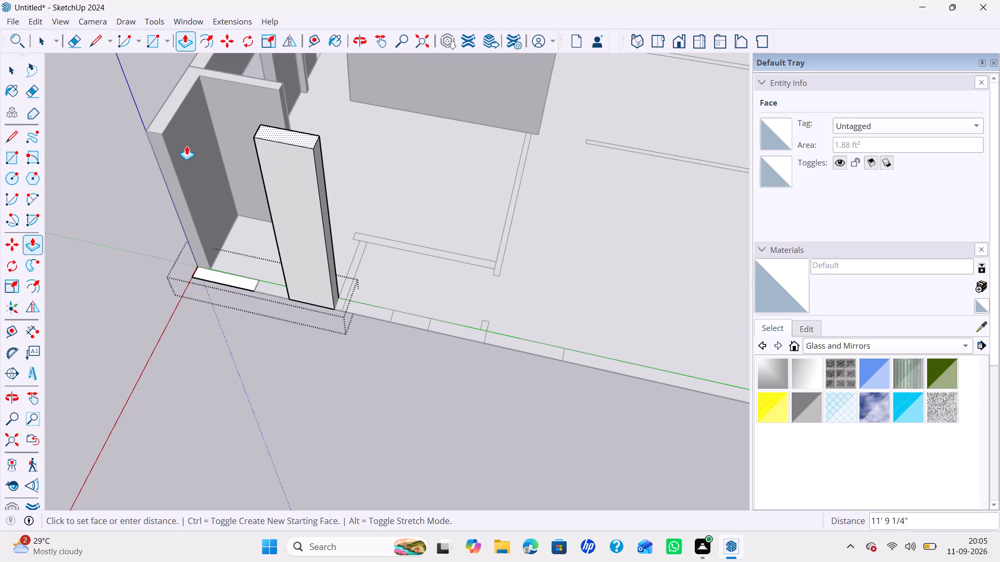
click(158, 137)
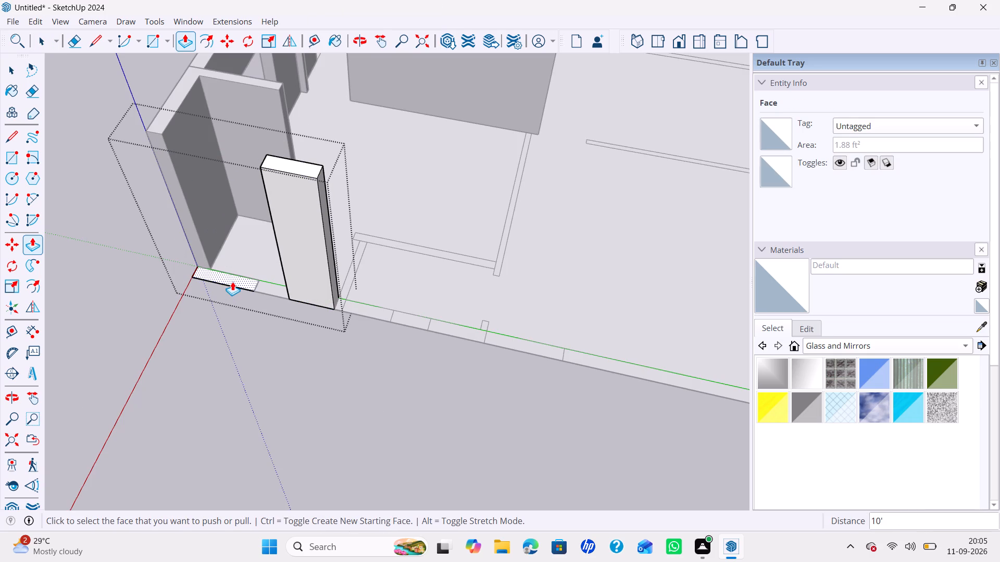
double_click(232, 282)
key(space)
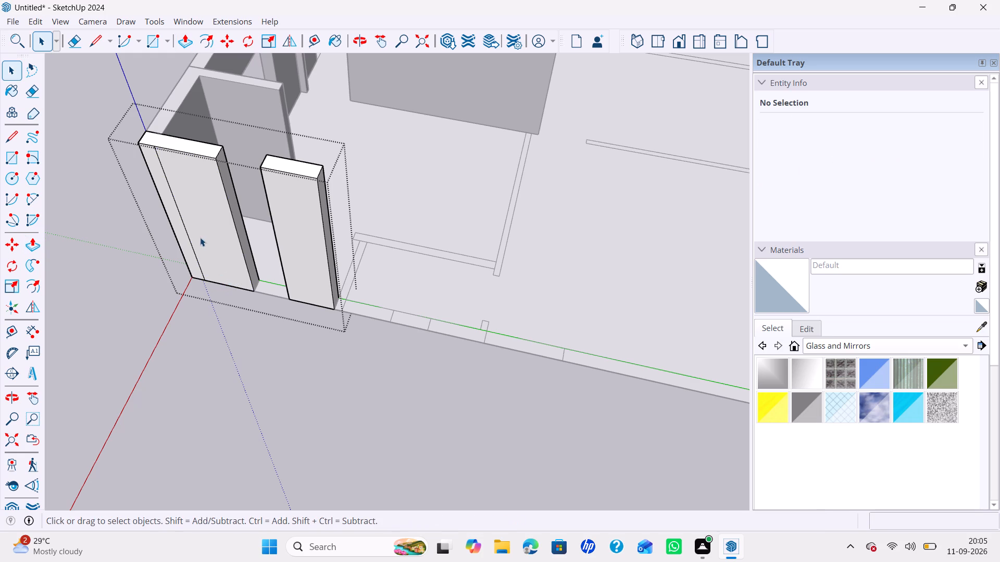
Erase the leftover vertical seam line on the outer face of the corner-side end-wall piece.
key(e)
drag(191, 224, 182, 224)
key(space)
Copy the top edge of the corner-side piece's end face 2' down, and copy that edge another 1' down.
click(219, 158)
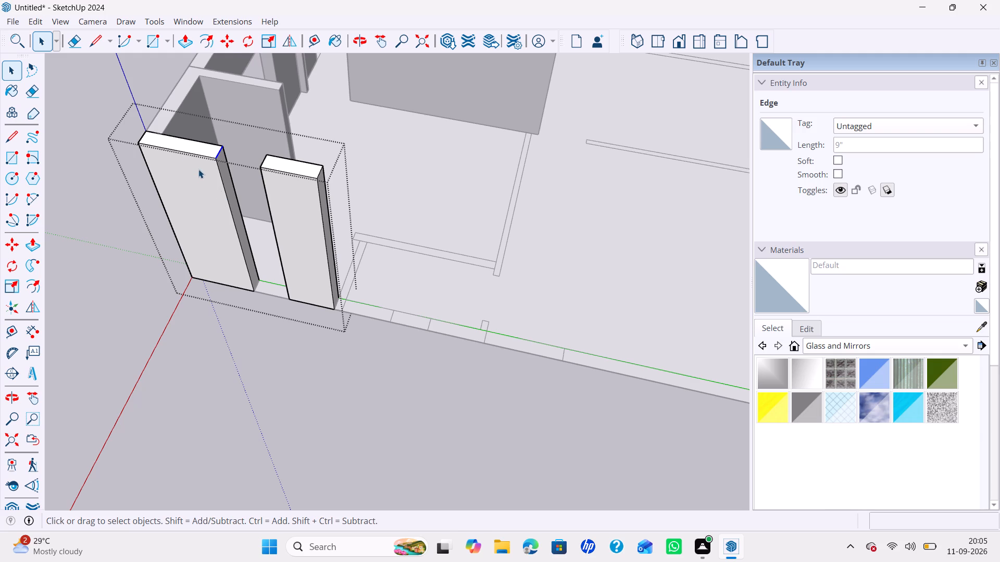
key(m)
click(214, 168)
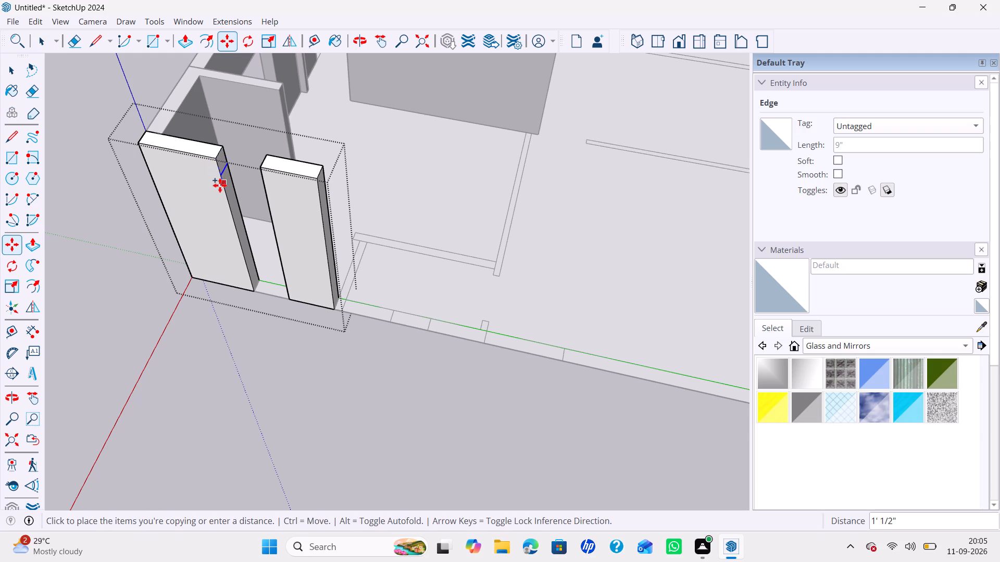
text(2')
key(Return)
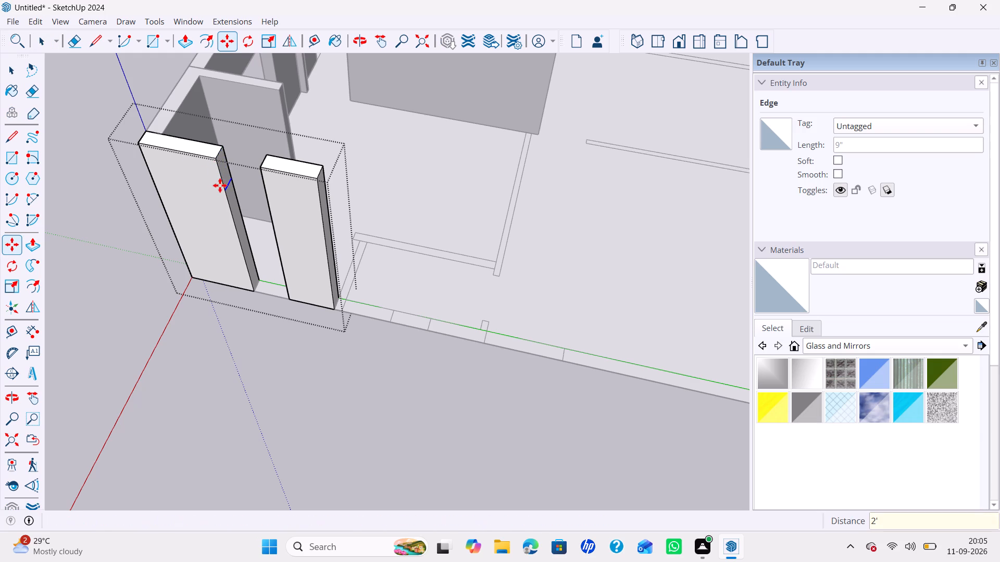
click(224, 189)
key(Up)
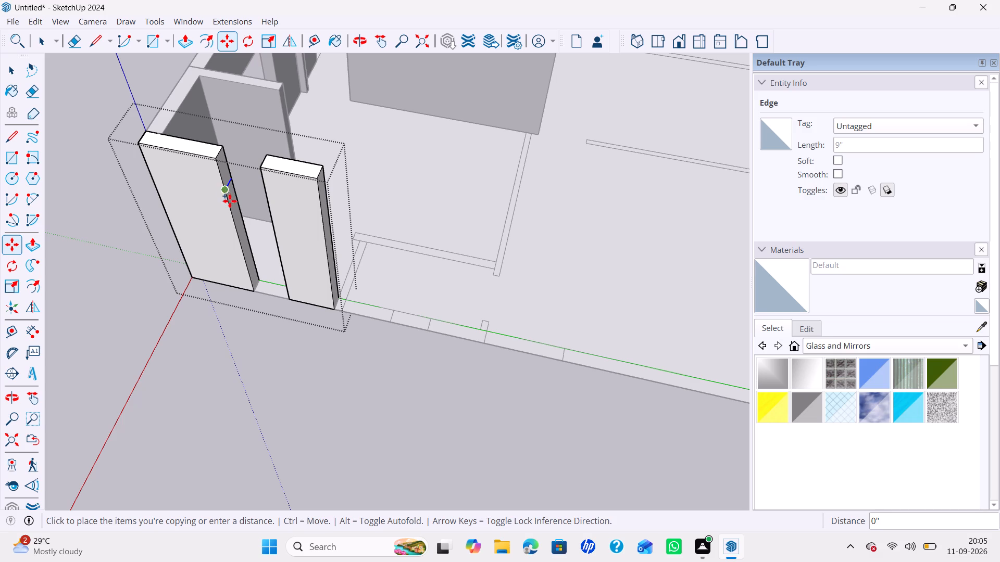
text(1')
key(Return)
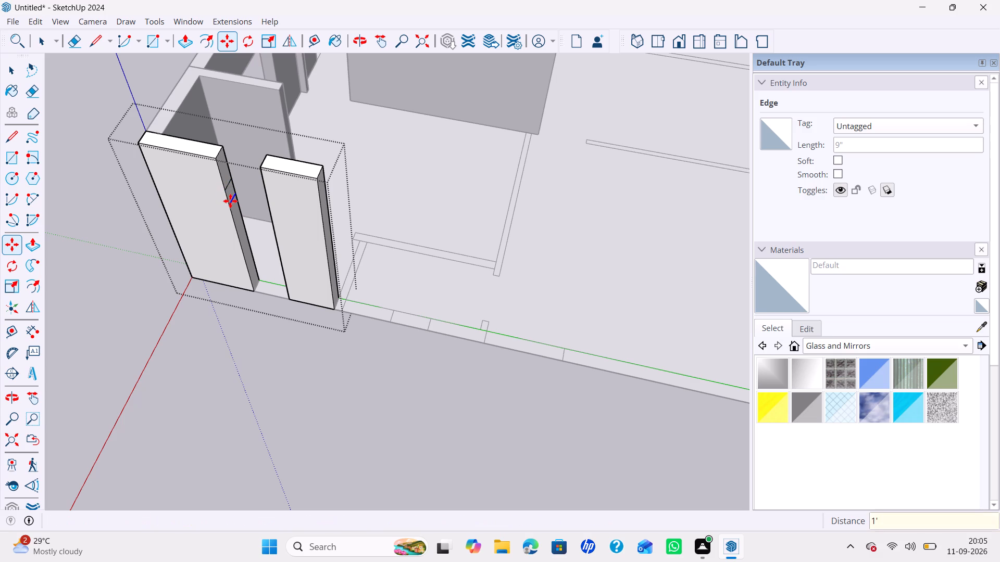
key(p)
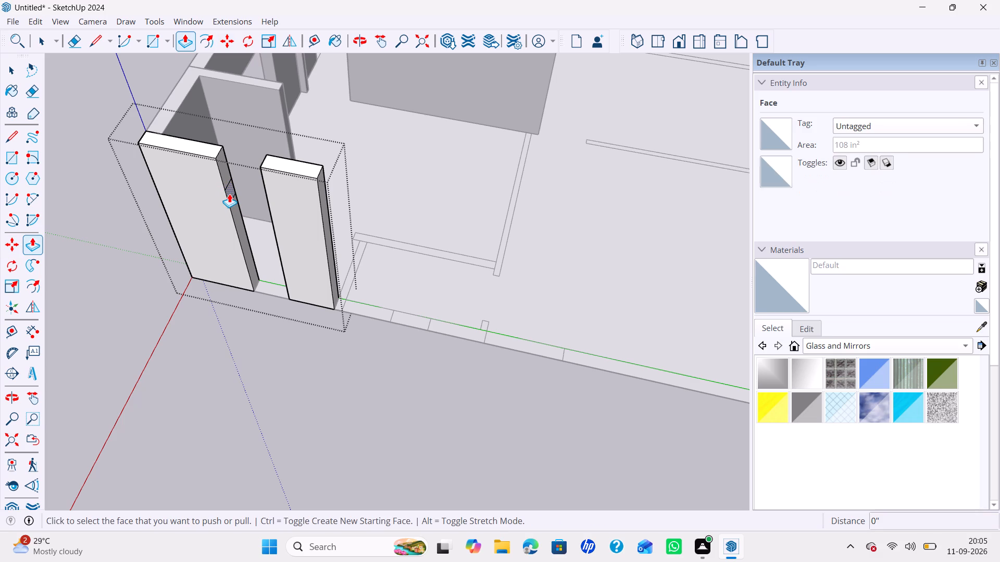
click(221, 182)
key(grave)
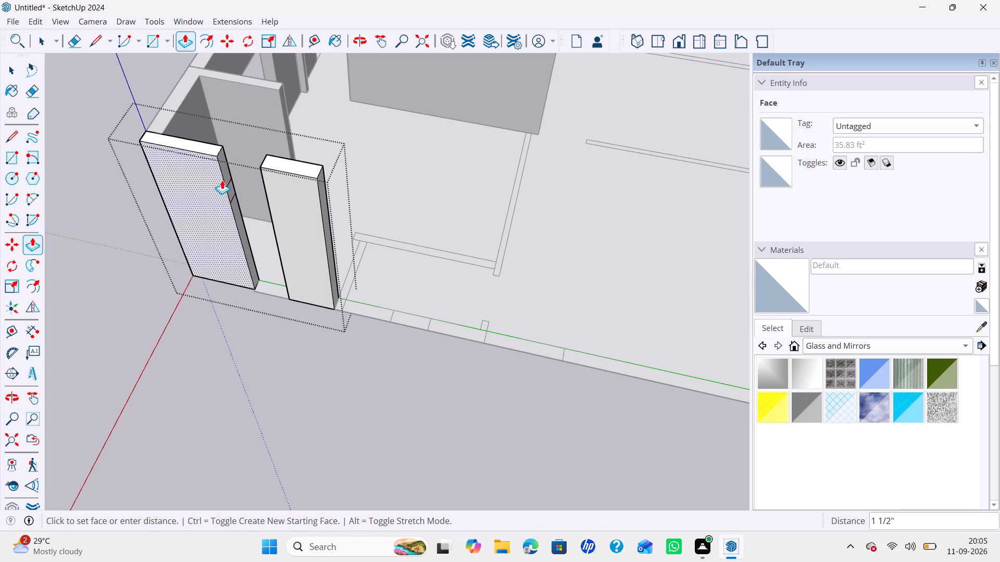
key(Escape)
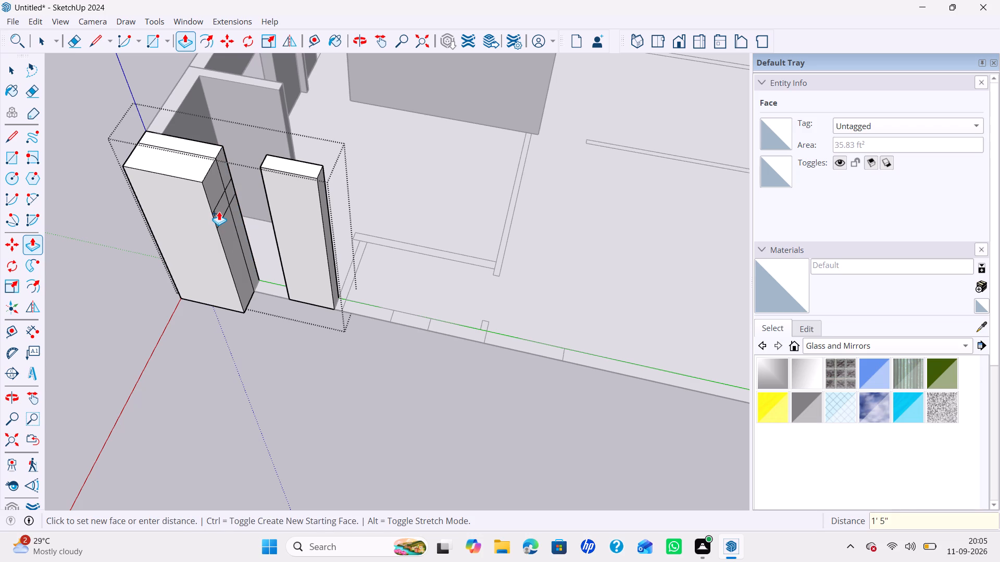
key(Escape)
Push/pull the end face's upper and lower sections 2' across the gap to the other wall piece, leaving a small high opening.
click(226, 173)
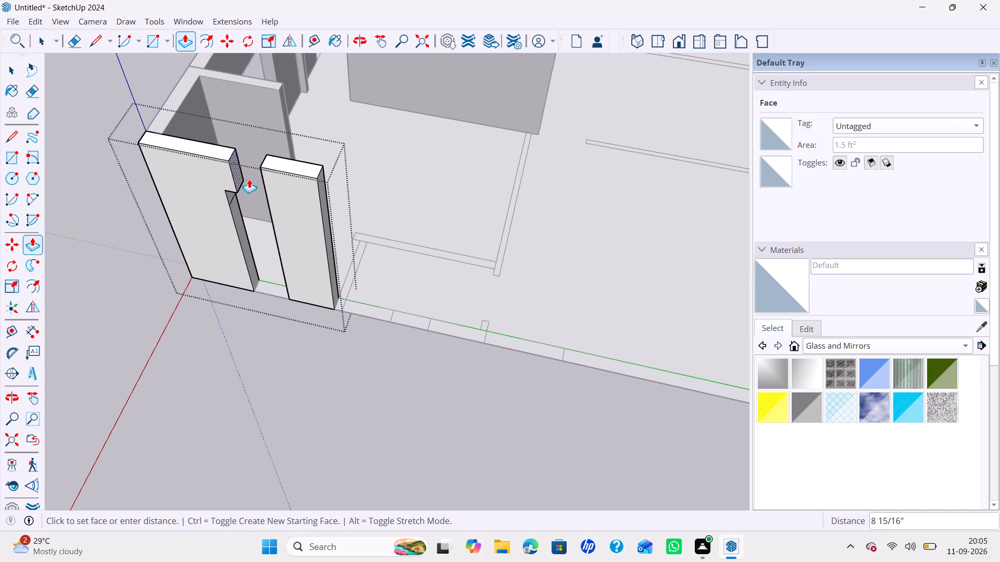
click(272, 221)
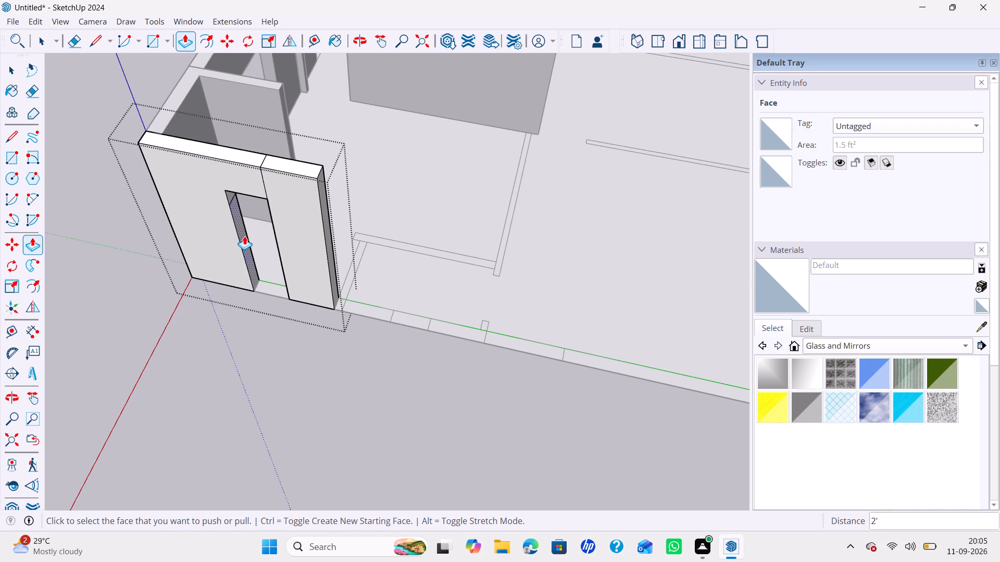
double_click(244, 236)
Erase the seam lines on the end wall's top and outer face, above and below the small high opening.
key(e)
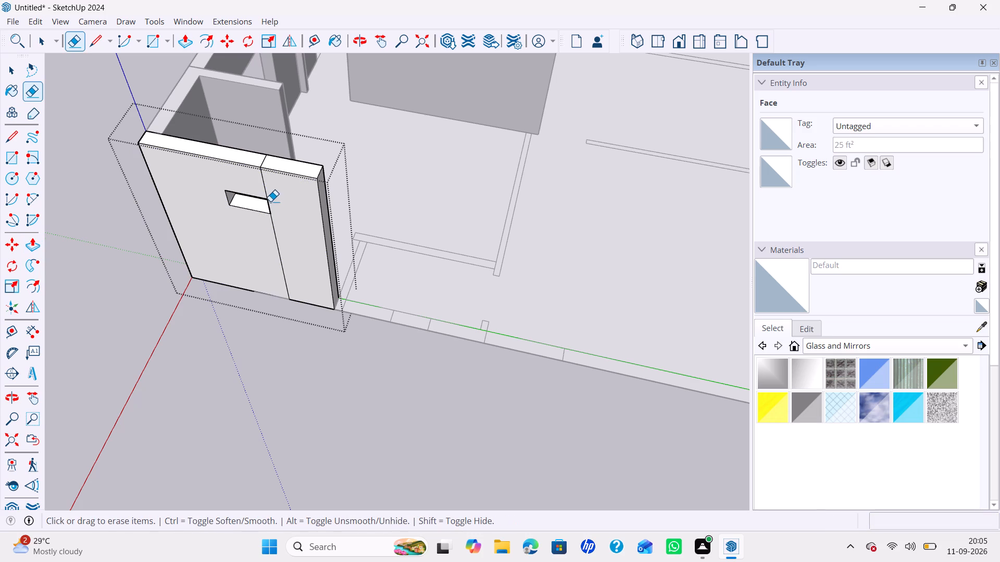
drag(263, 189, 269, 191)
click(261, 166)
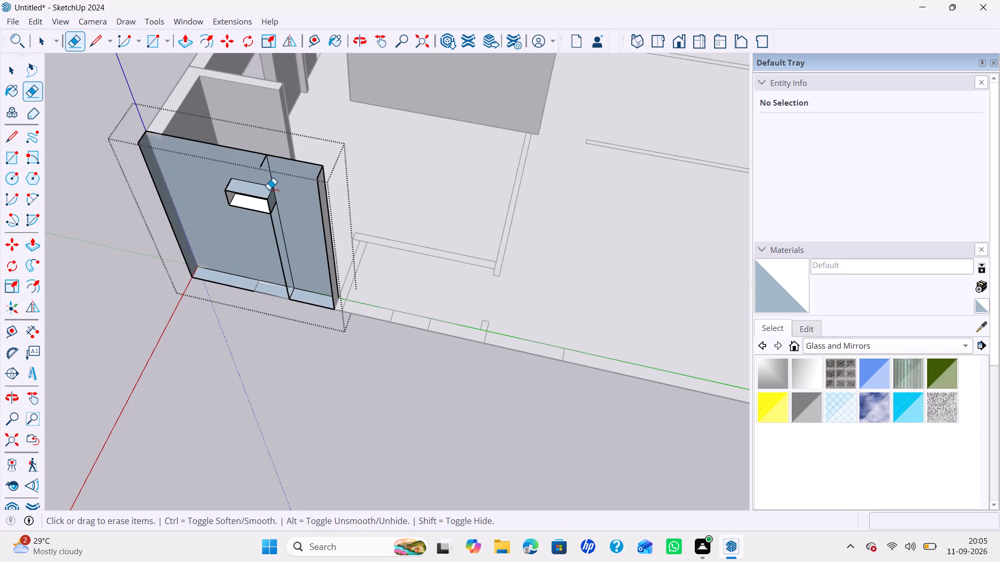
key(ctrl+z)
click(263, 163)
key(ctrl+z)
click(266, 159)
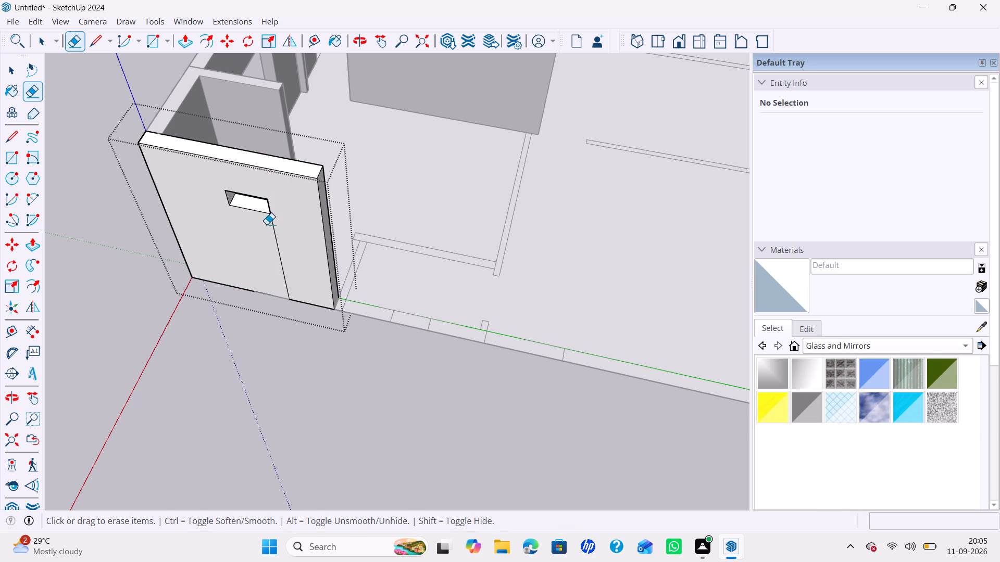
drag(269, 229, 280, 236)
Erase the seam lines above and below the high opening on the end wall's inner face, and leave the group.
middle_click(341, 167)
middle_drag(342, 169, 0, 273)
middle_click(406, 246)
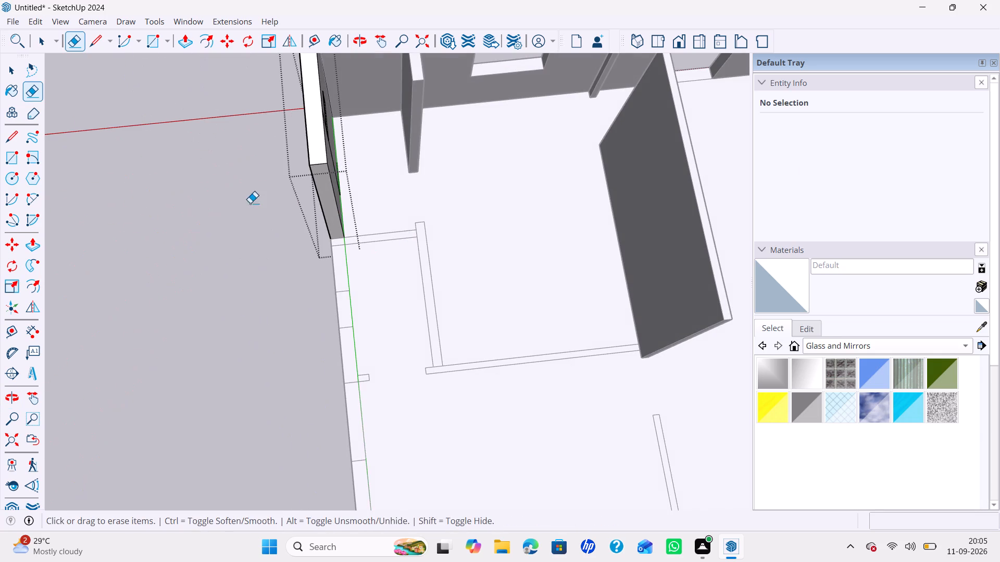
middle_drag(201, 190, 194, 189)
middle_click(192, 187)
middle_click(426, 198)
middle_drag(409, 198, 252, 160)
middle_drag(214, 143, 209, 140)
drag(397, 148, 392, 147)
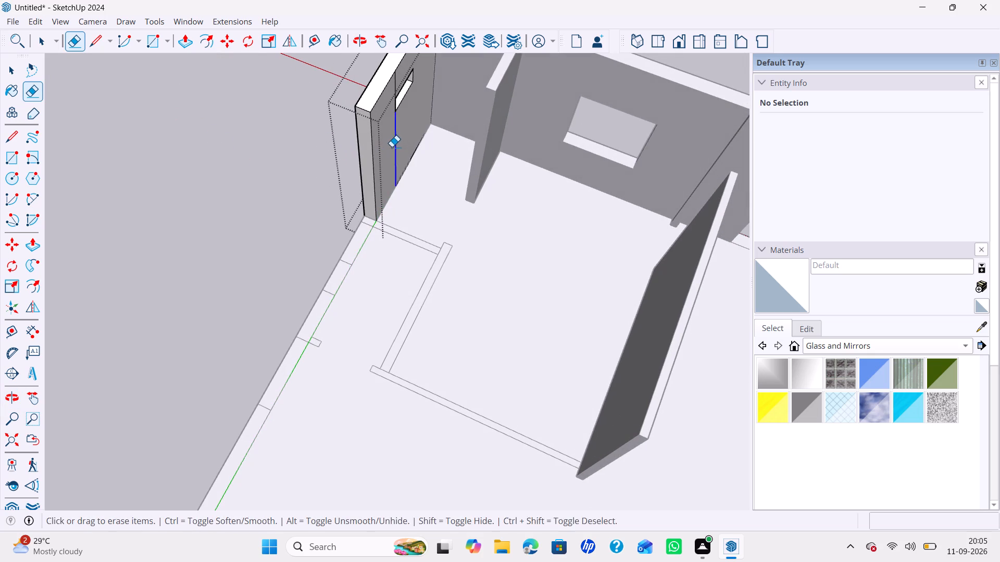
drag(392, 147, 389, 145)
click(395, 86)
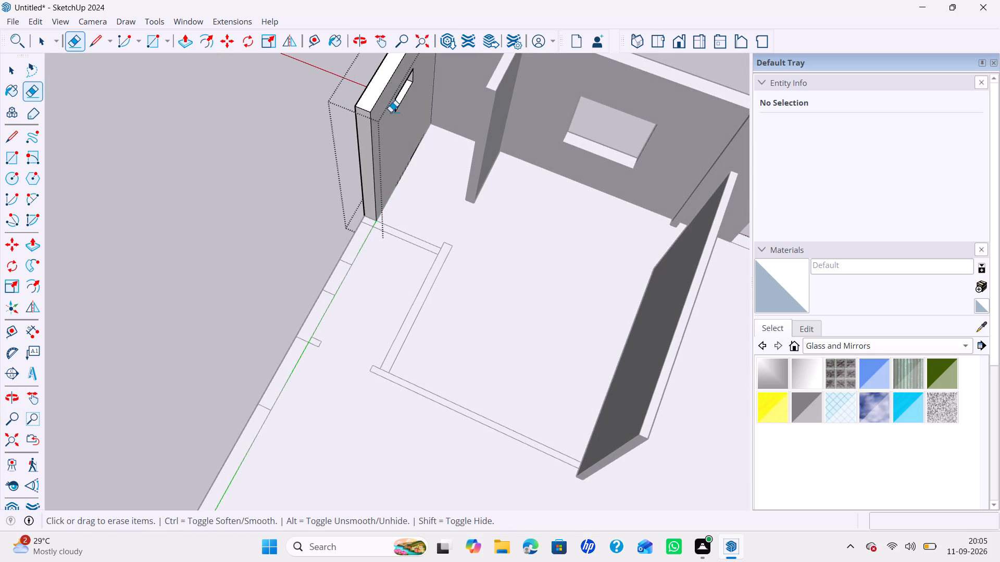
scroll(391, 136, down, 7)
key(space)
click(335, 204)
Group the short partition strip on the floor plan that runs inward from the end wall's open end.
middle_drag(345, 217, 795, 107)
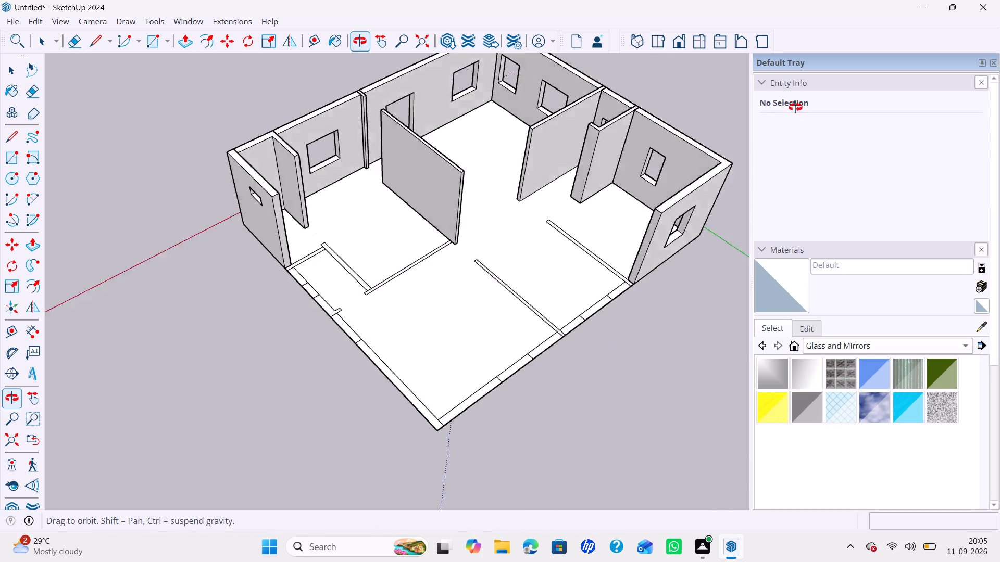
middle_drag(795, 107, 798, 107)
scroll(414, 248, up, 4)
scroll(293, 296, up, 5)
click(227, 297)
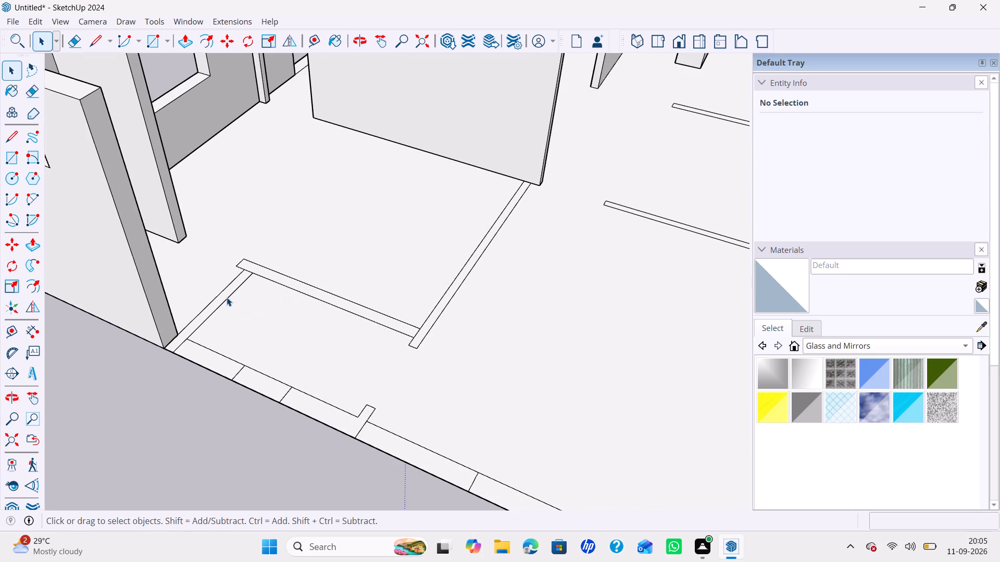
double_click(226, 292)
right_click(226, 292)
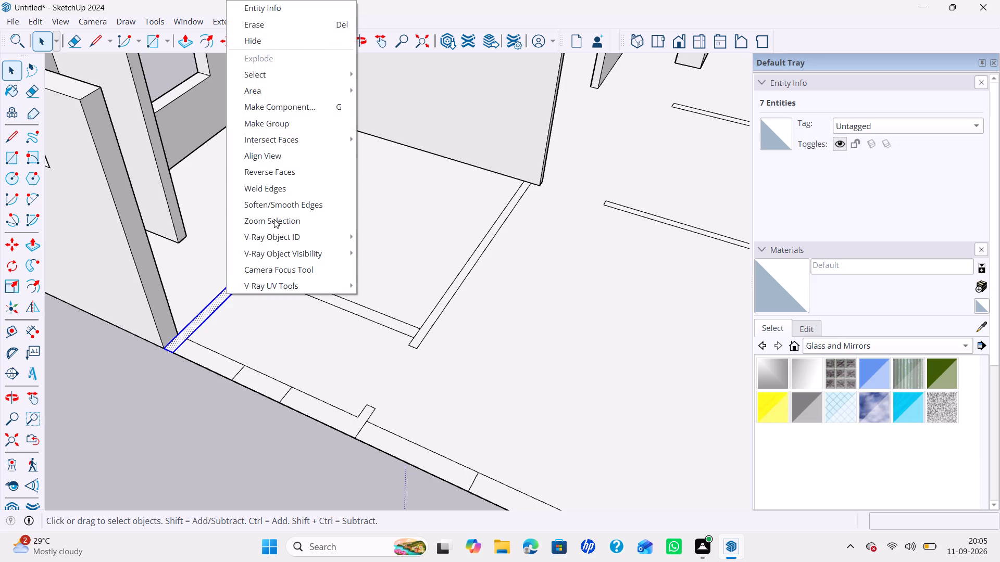
click(284, 124)
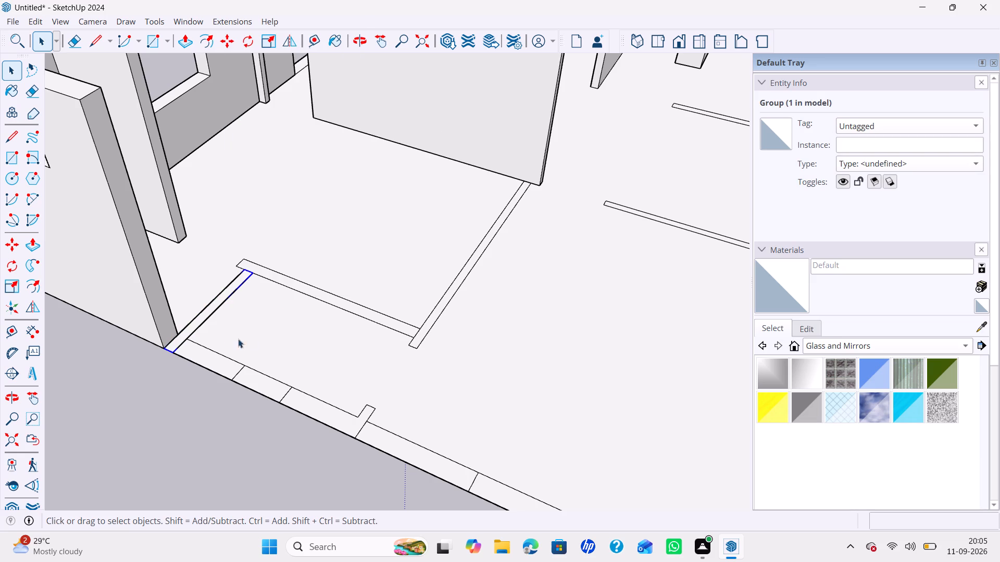
Push/pull the grouped short partition strip up 10'.
double_click(208, 314)
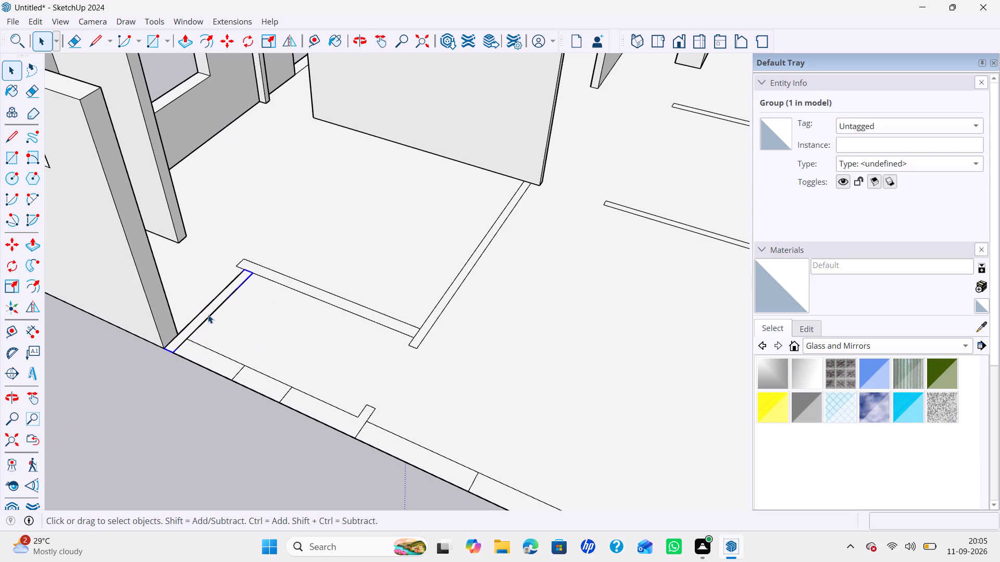
key(p)
click(198, 320)
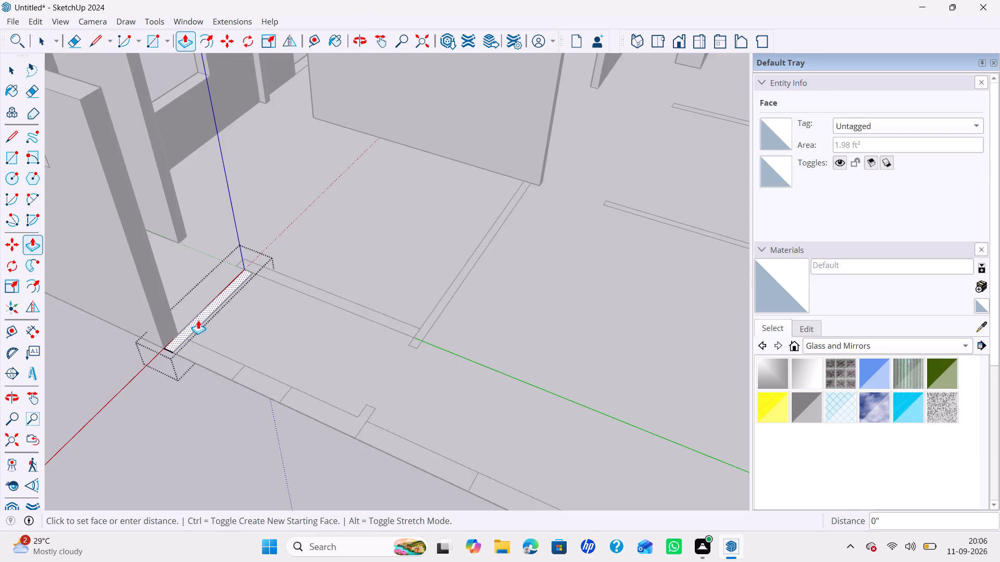
scroll(154, 178, down, 5)
click(101, 130)
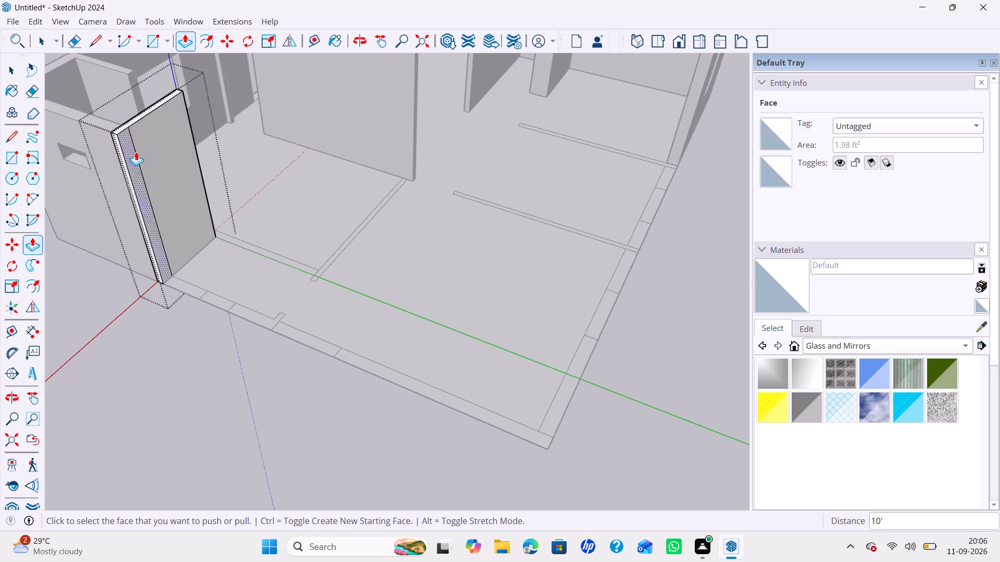
Erase the leftover vertical seam line on the raised partition's outer end face and leave the group.
key(e)
drag(148, 174, 145, 185)
key(space)
scroll(154, 154, down, 2)
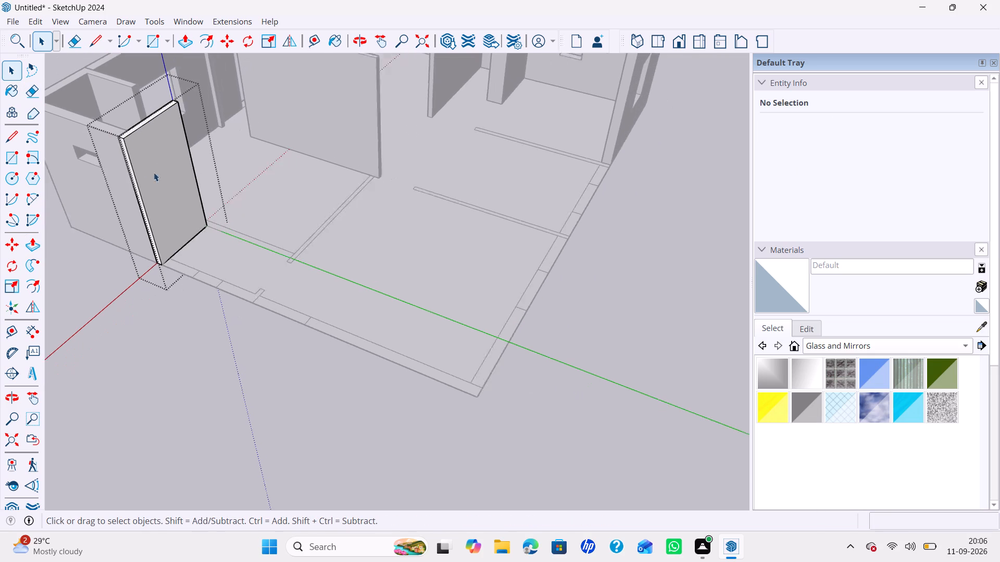
scroll(154, 172, down, 1)
click(169, 342)
Group the two outer wall segments beyond the new partition: the short rectangle and the L-shaped piece across the gap.
scroll(167, 337, down, 4)
middle_drag(172, 344, 272, 373)
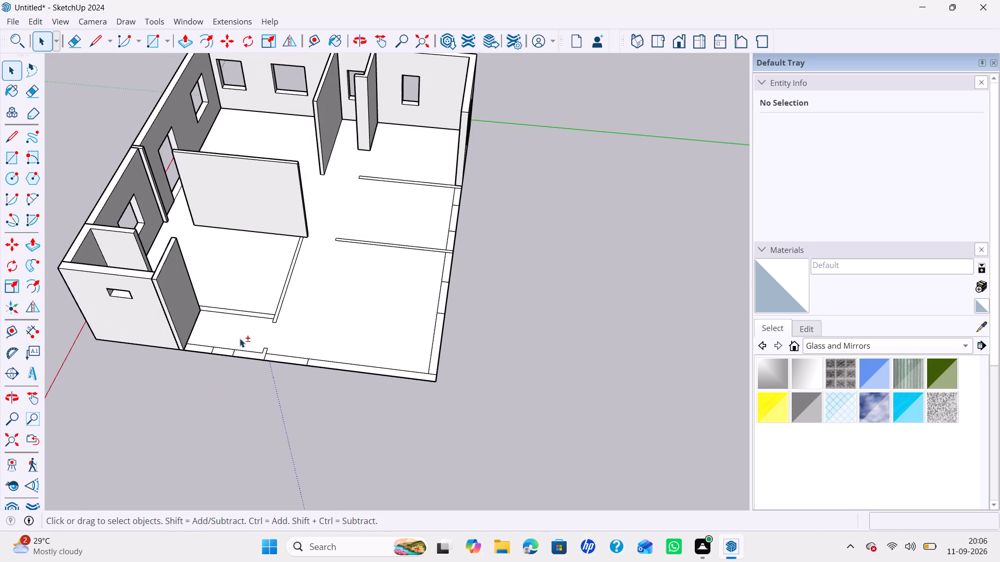
shift+middle_drag(247, 330, 283, 306)
scroll(232, 332, up, 5)
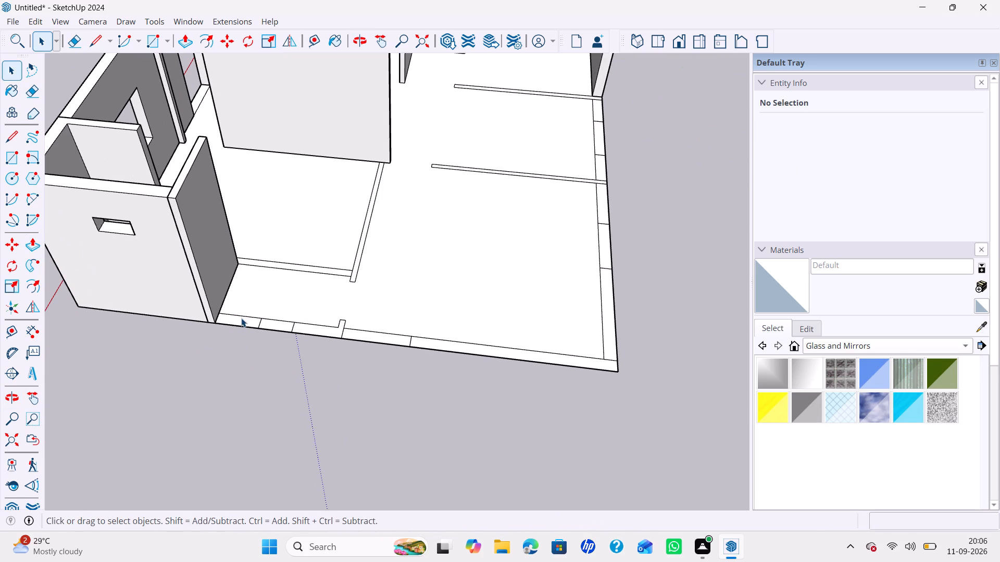
click(241, 321)
click(241, 321)
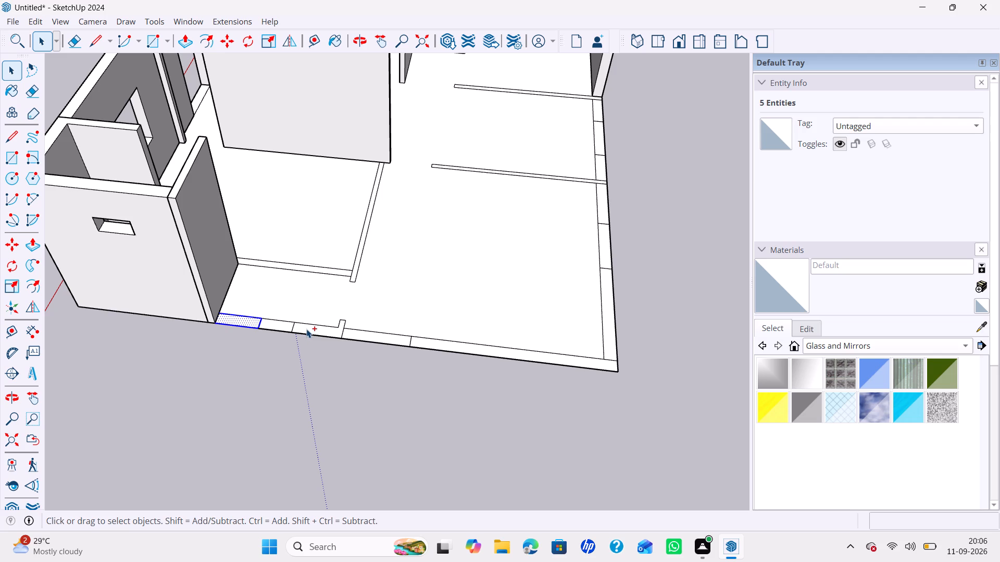
ctrl+double_click(306, 329)
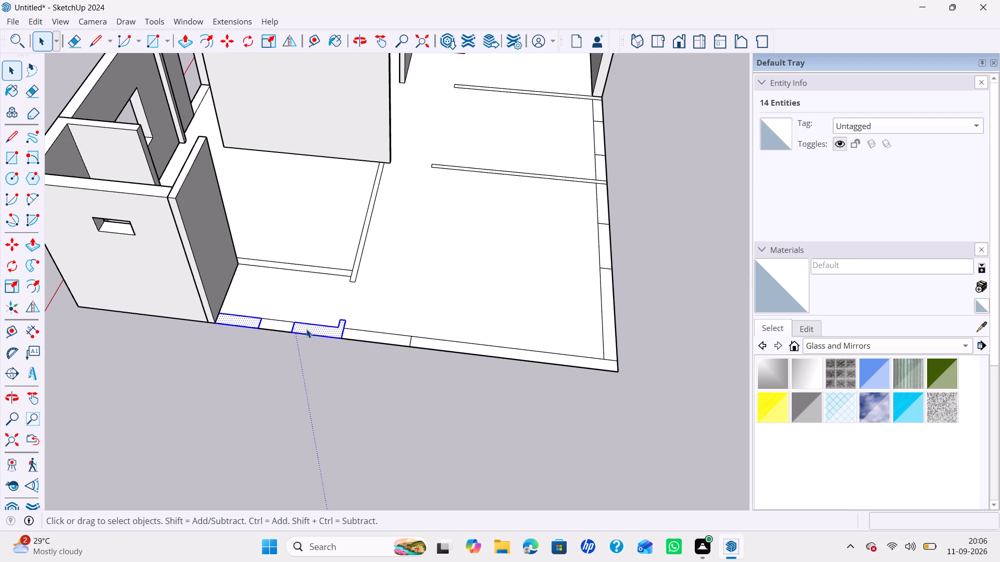
right_click(306, 329)
click(350, 157)
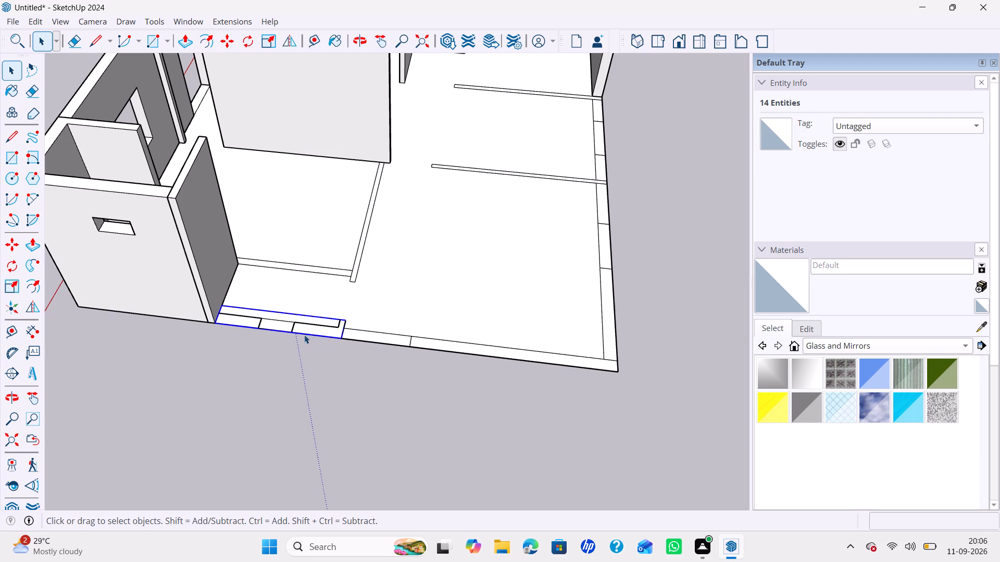
Push/pull the L-shaped piece and the short rectangular piece of the grouped outer wall up 10'.
double_click(307, 327)
key(p)
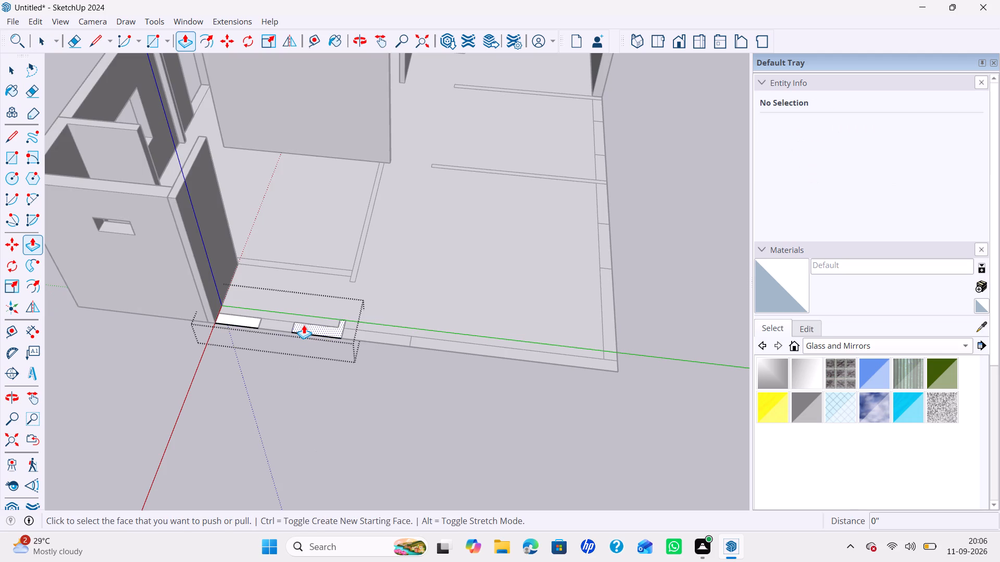
click(304, 325)
click(153, 196)
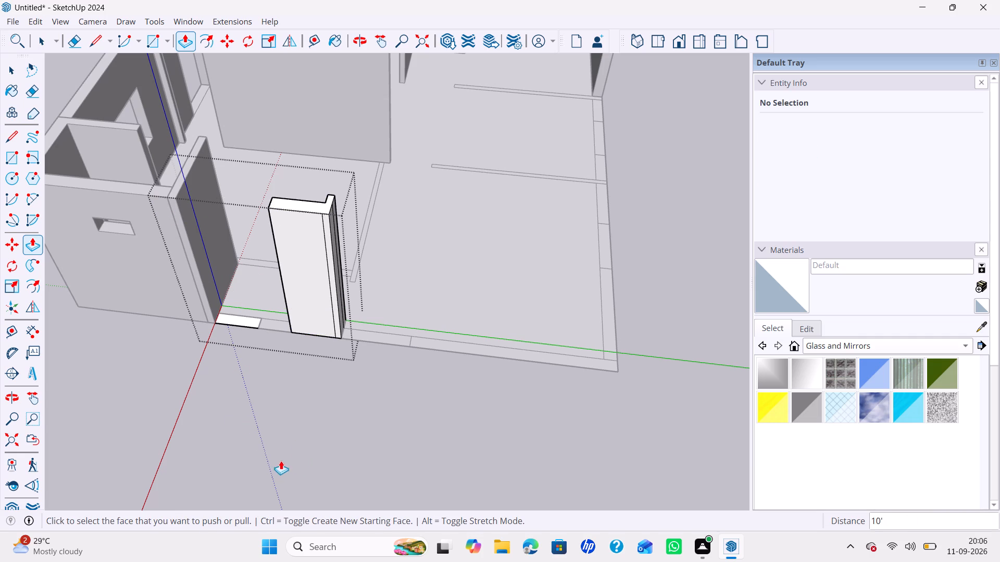
click(247, 322)
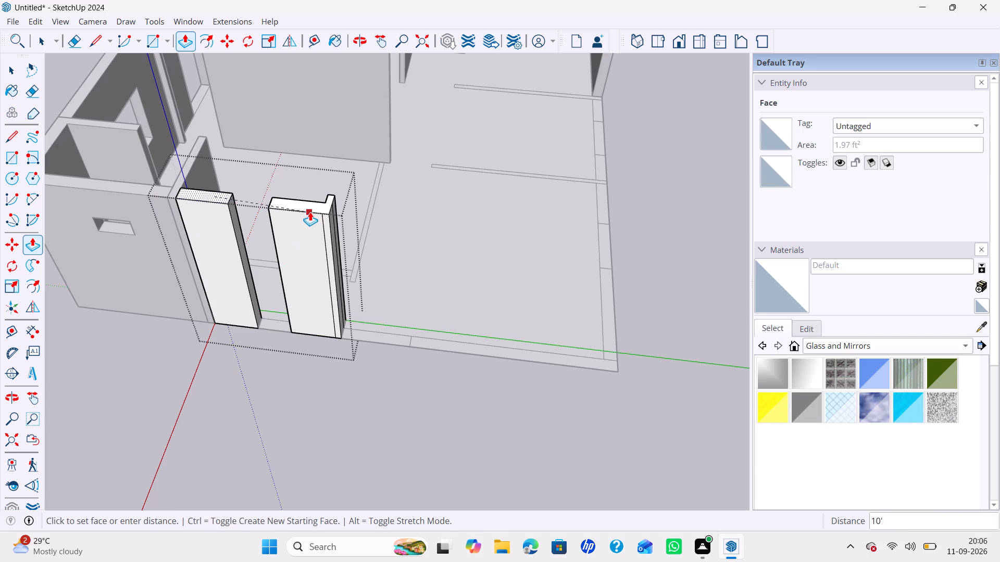
click(310, 212)
Erase the leftover vertical seam lines on the outer and end faces of the L-shaped wall piece.
key(e)
click(326, 258)
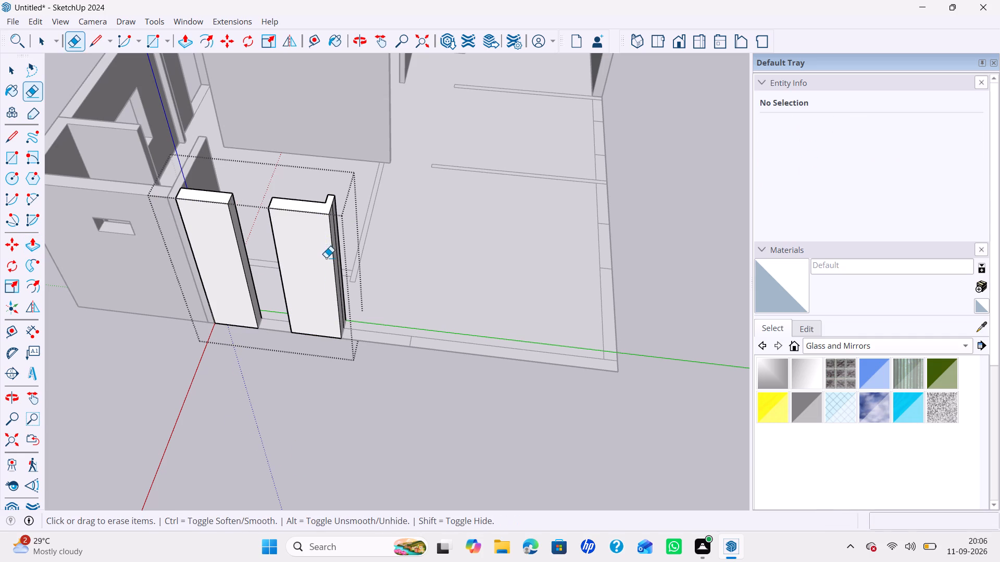
middle_drag(336, 245, 129, 246)
drag(290, 225, 284, 226)
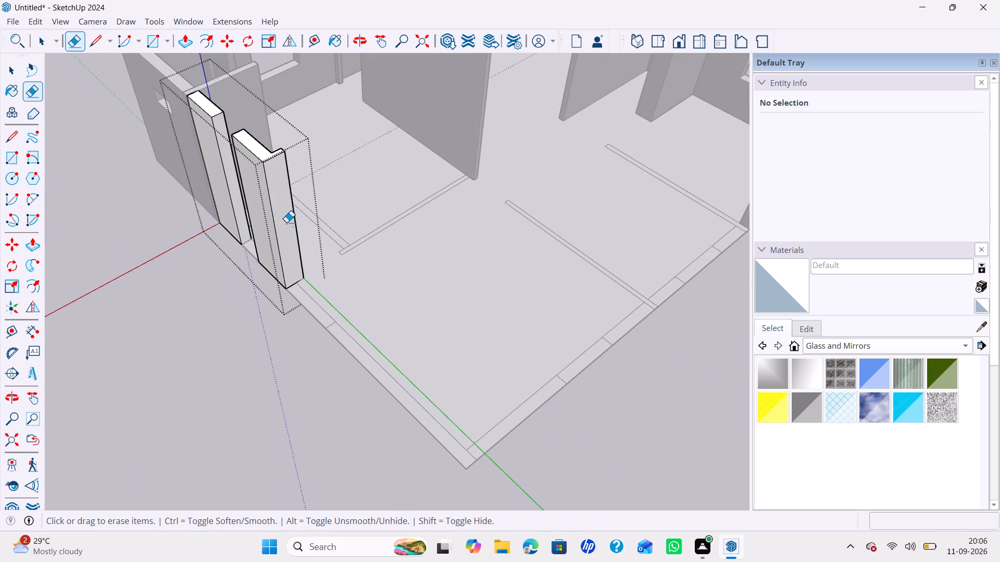
Copy the top edge of the rectangular piece's gap-side end face 3' down, and copy that edge another 4' down.
middle_drag(325, 221, 244, 248)
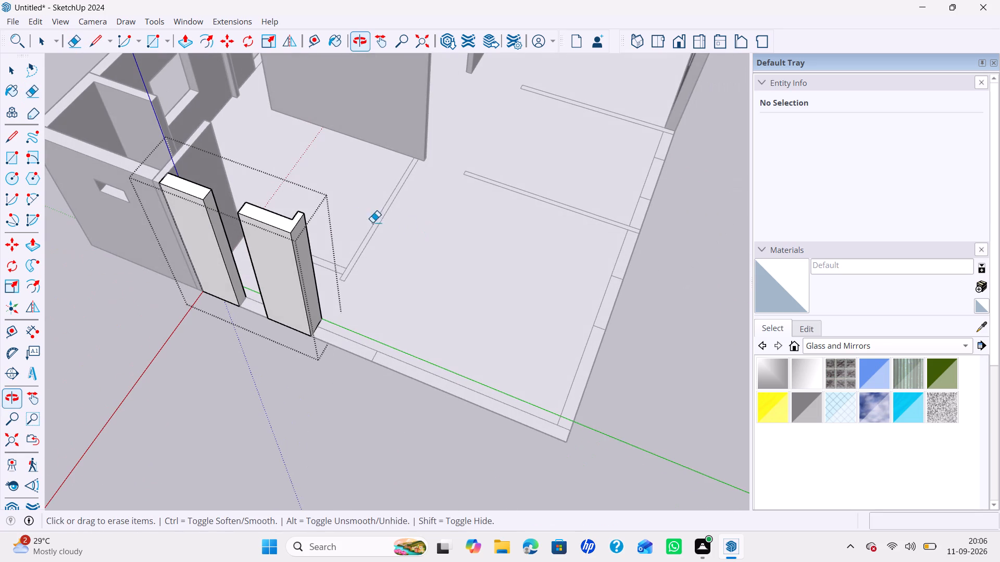
text(C)
key(space)
click(207, 196)
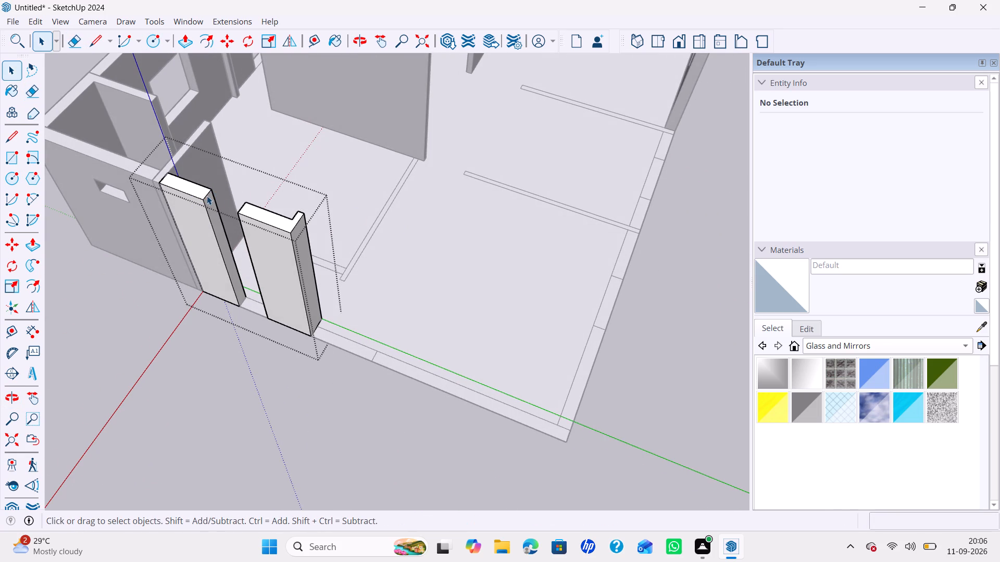
key(m)
click(204, 202)
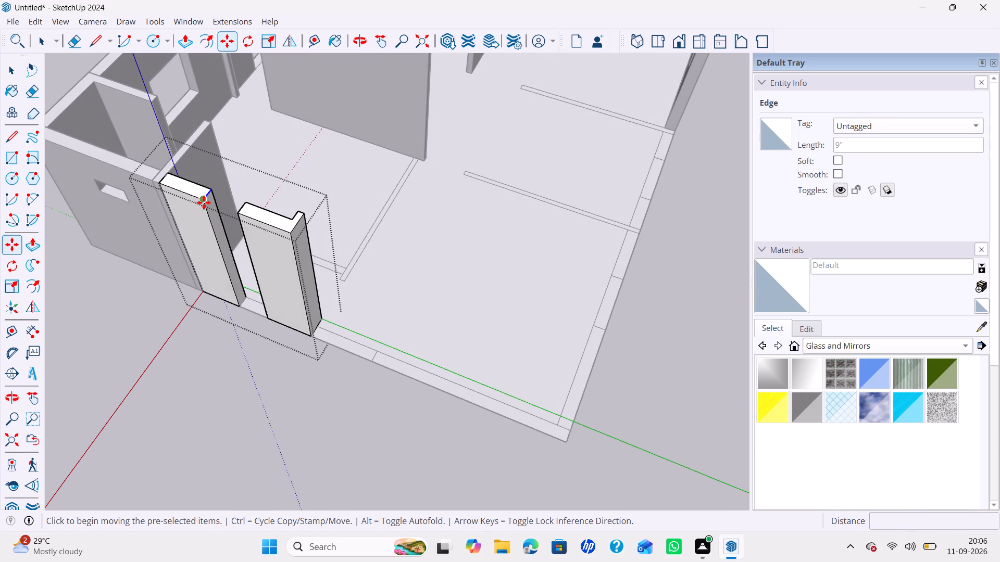
key(Up)
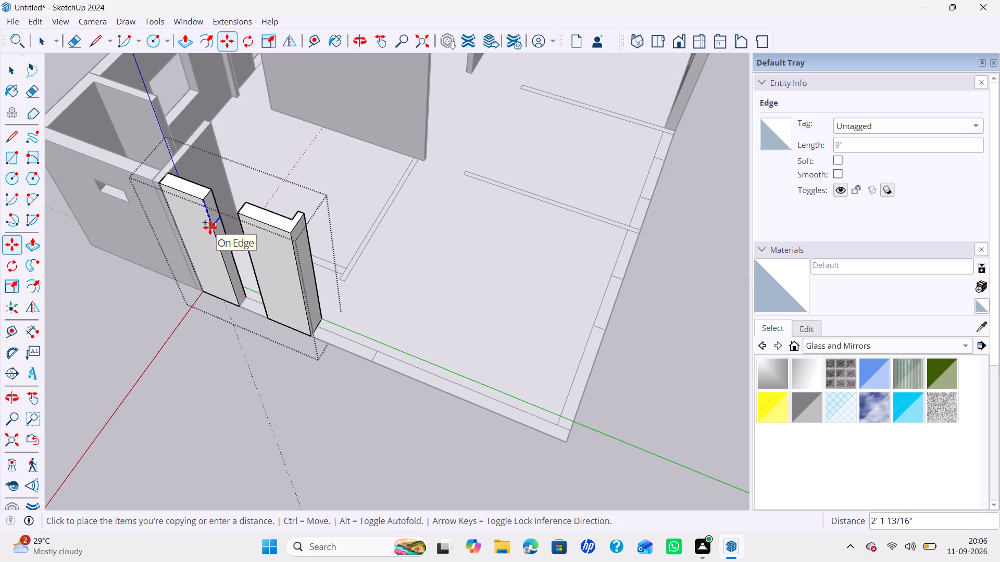
text(3')
key(Return)
click(213, 236)
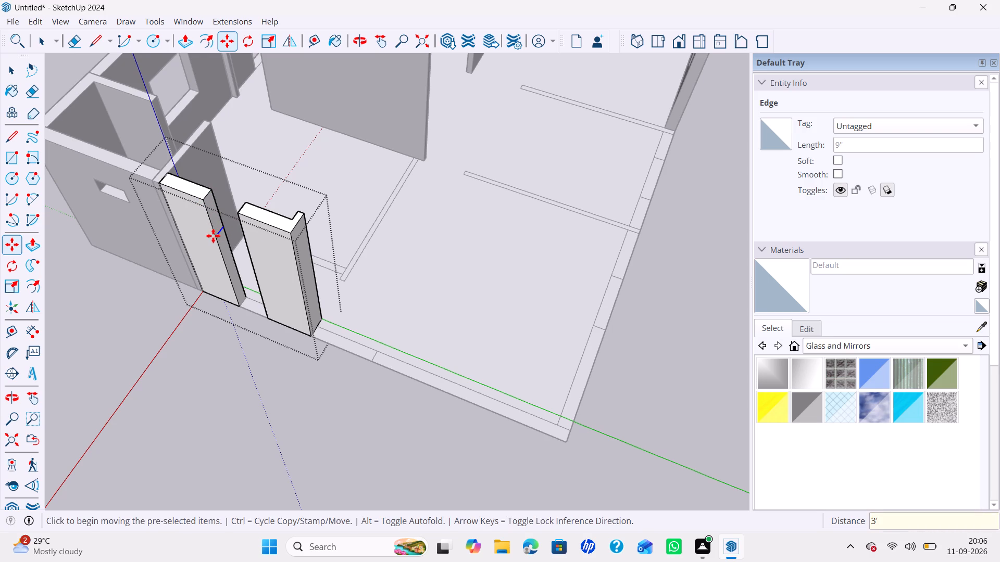
key(Up)
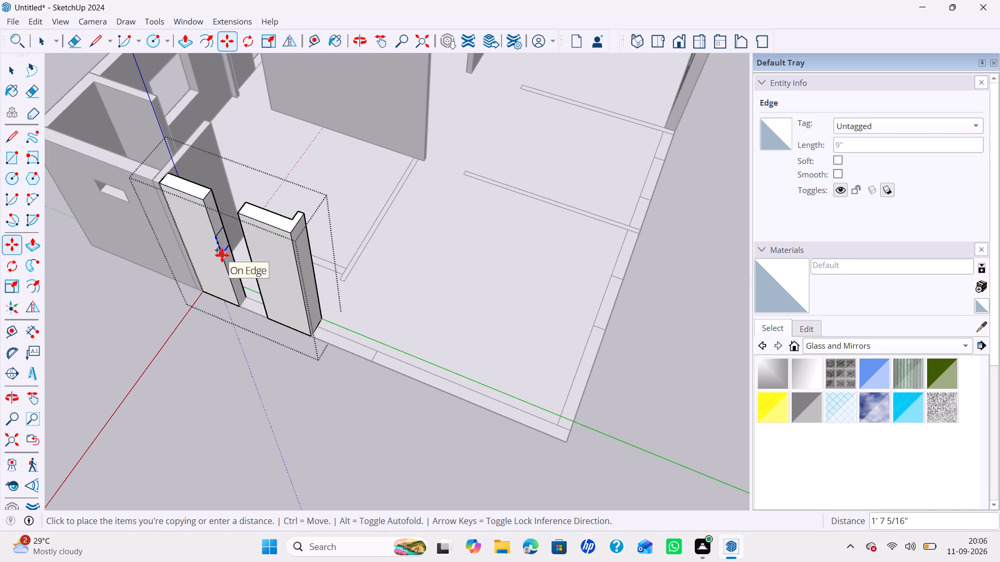
text(4')
key(Return)
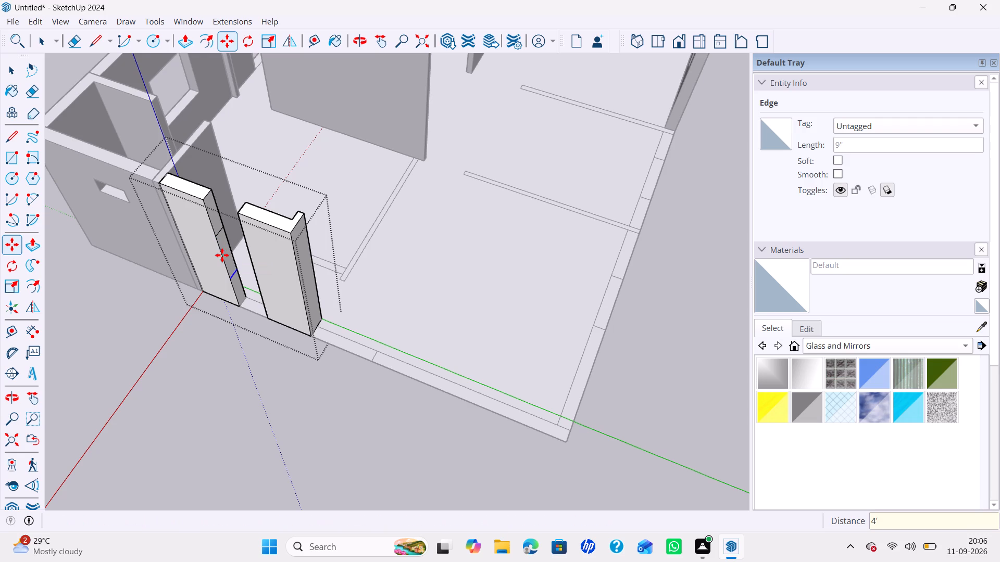
Push/pull the end face's upper and lower sections 2' across the gap to the L-shaped piece, leaving a window opening.
key(p)
click(216, 229)
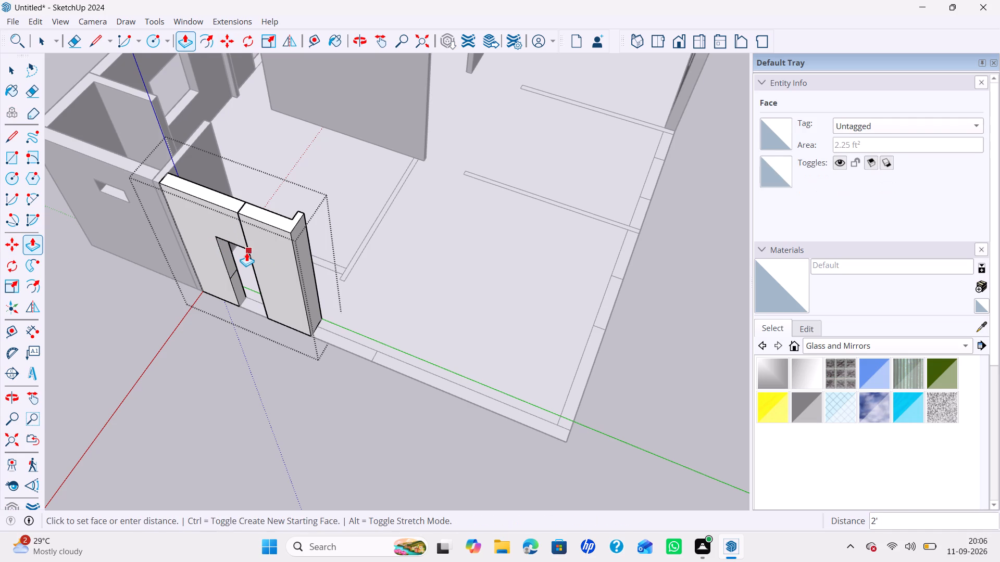
click(246, 253)
click(233, 278)
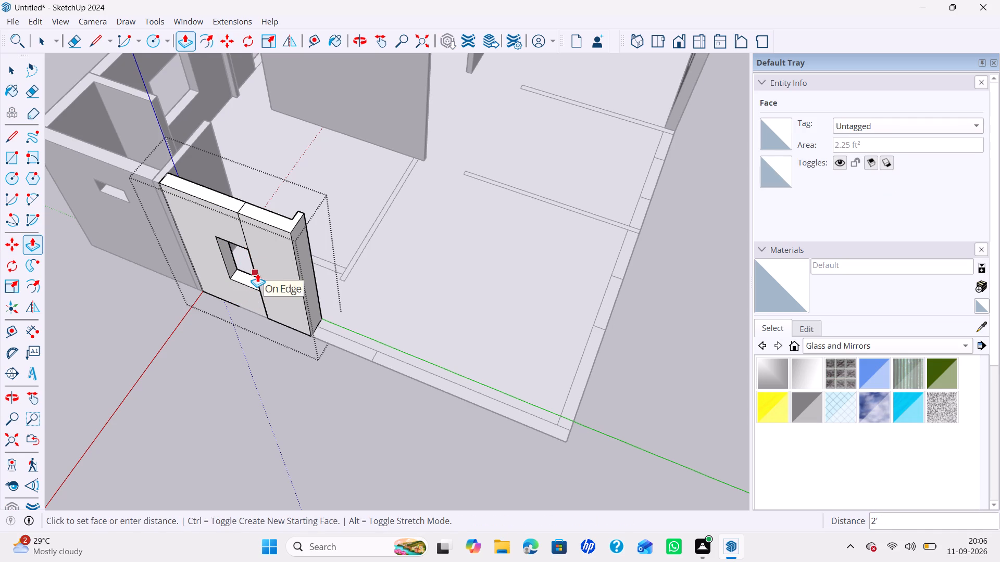
click(257, 273)
Erase the leftover seam lines above and below the window opening on the grouped wall's outer, top and inner faces.
key(e)
drag(268, 296, 260, 300)
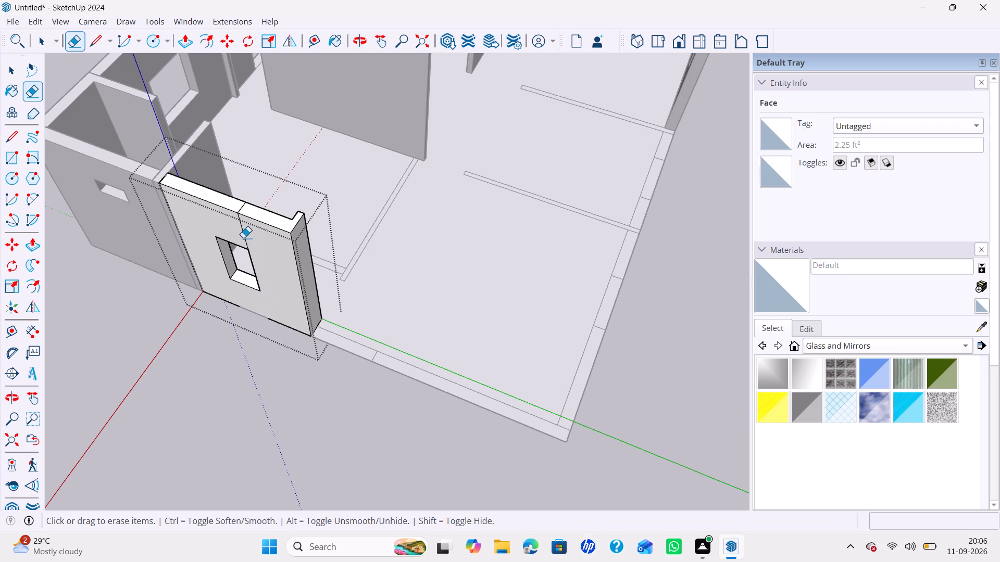
click(243, 238)
click(240, 209)
middle_drag(372, 235, 349, 241)
middle_drag(331, 246, 106, 291)
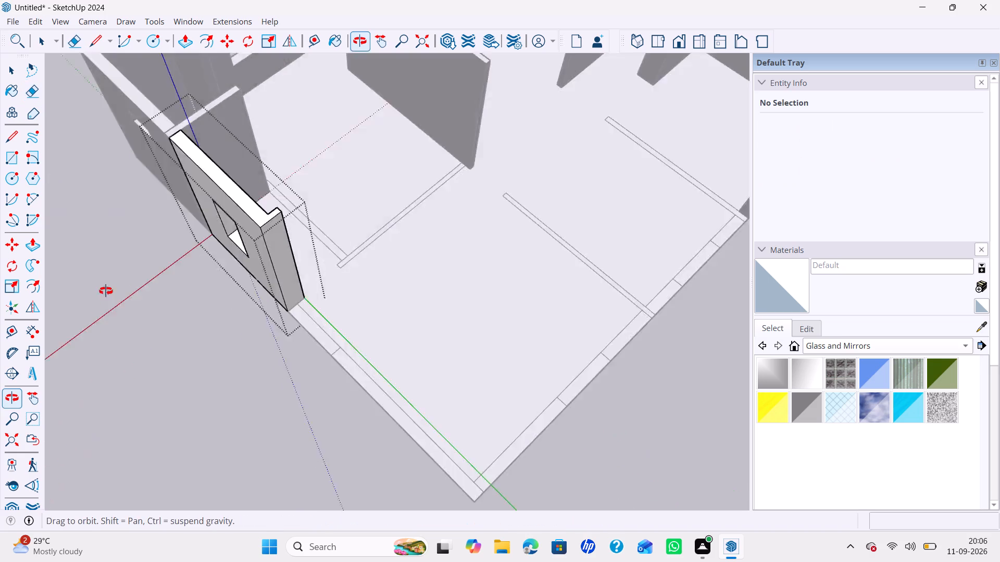
middle_drag(106, 291, 0, 313)
scroll(338, 256, down, 2)
middle_drag(339, 258, 307, 333)
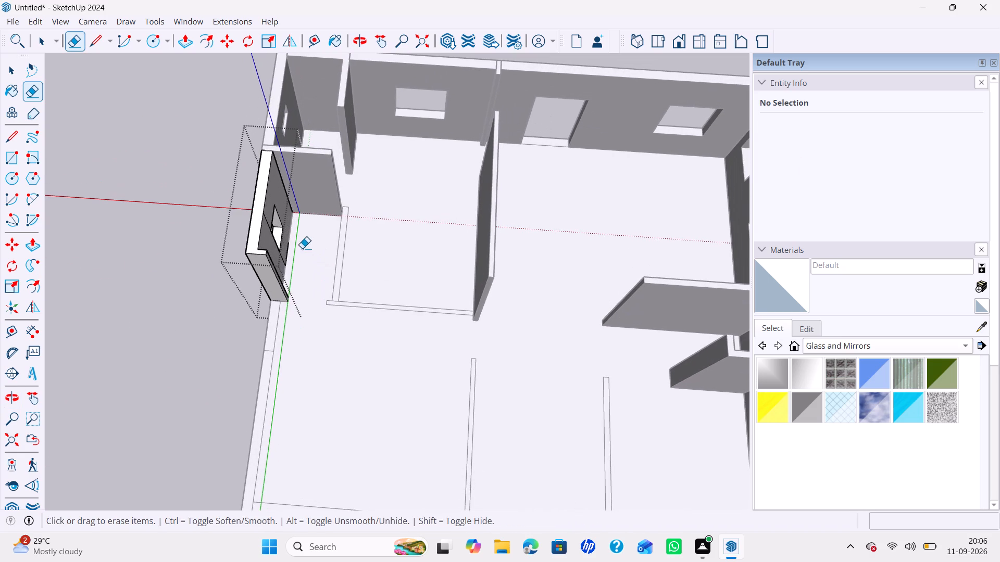
scroll(279, 222, up, 5)
click(260, 221)
click(285, 282)
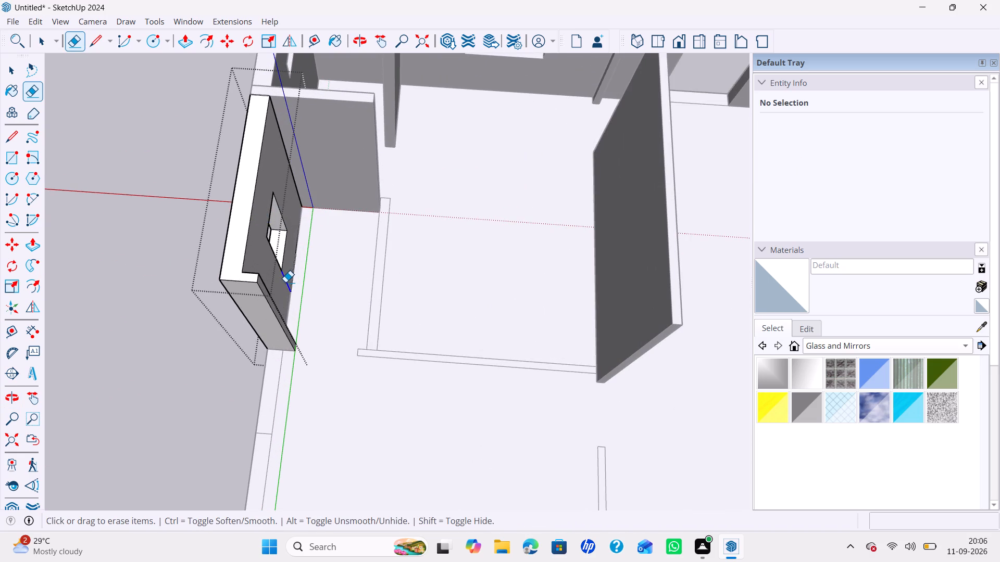
key(space)
scroll(195, 291, down, 2)
click(169, 300)
Push/pull the sill face of the grouped wall's window opening up 3', reducing it to a ventilator-sized opening.
middle_drag(260, 361, 548, 245)
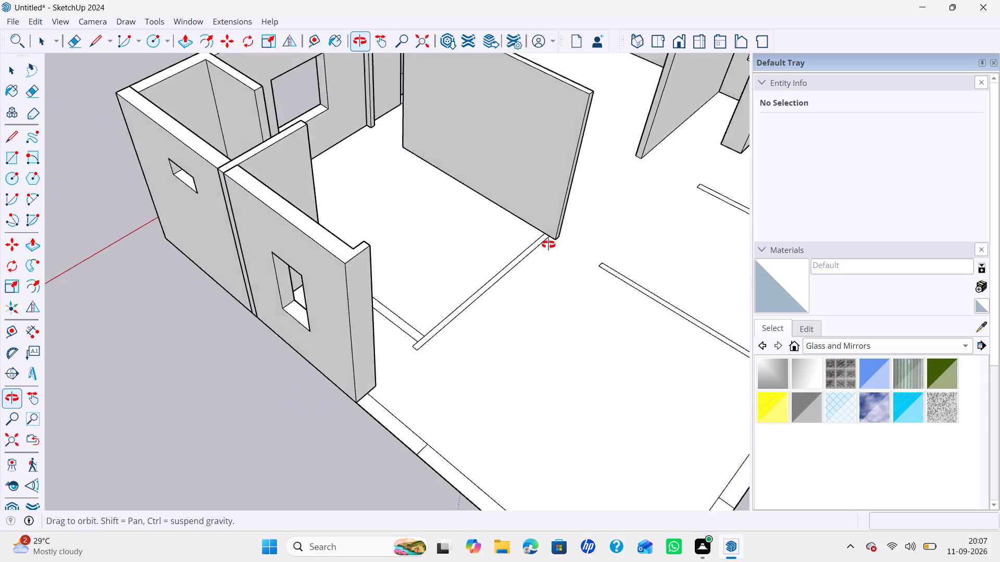
middle_drag(548, 245, 629, 224)
click(390, 311)
click(390, 311)
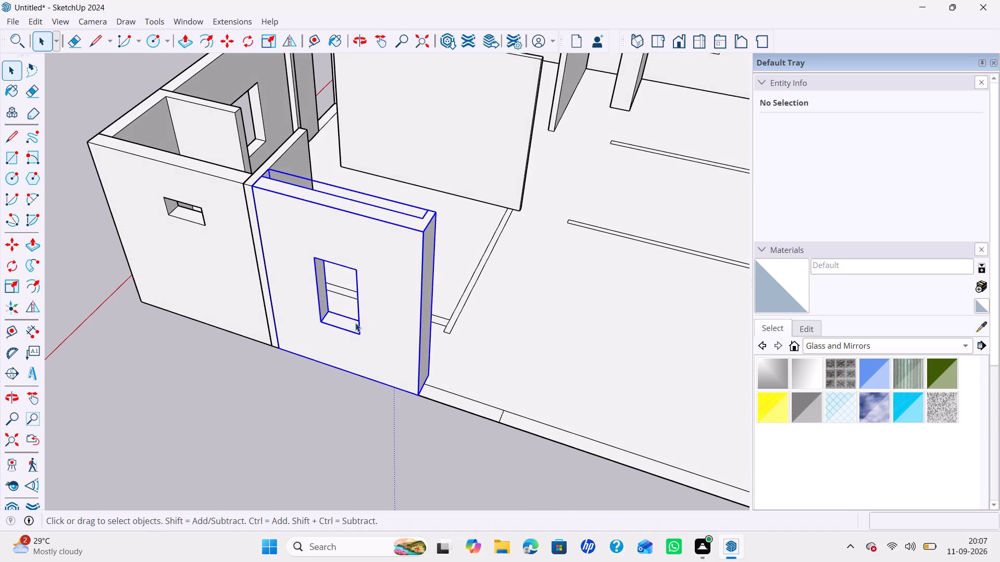
key(p)
key(space)
double_click(333, 333)
key(p)
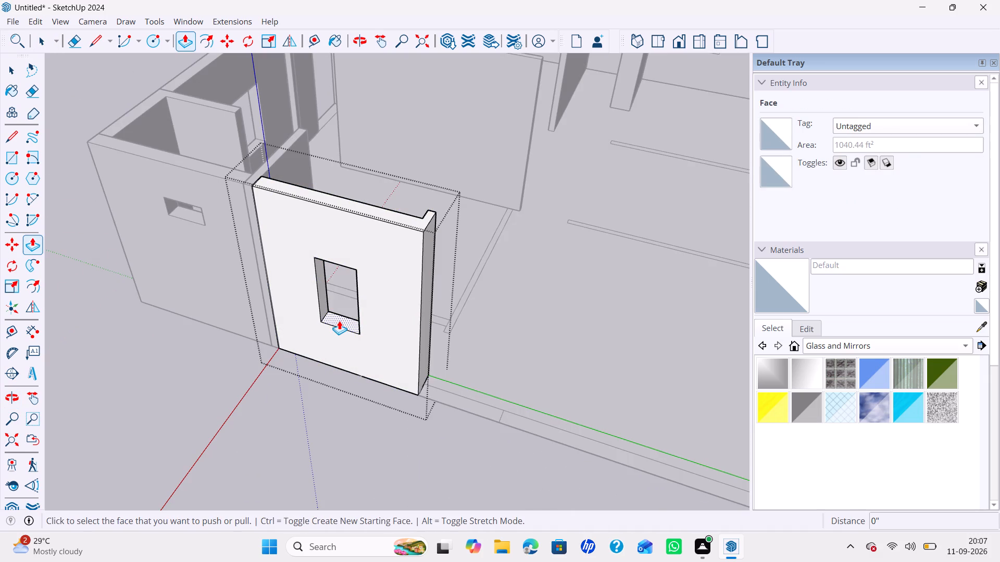
click(339, 321)
text(3')
key(Return)
key(space)
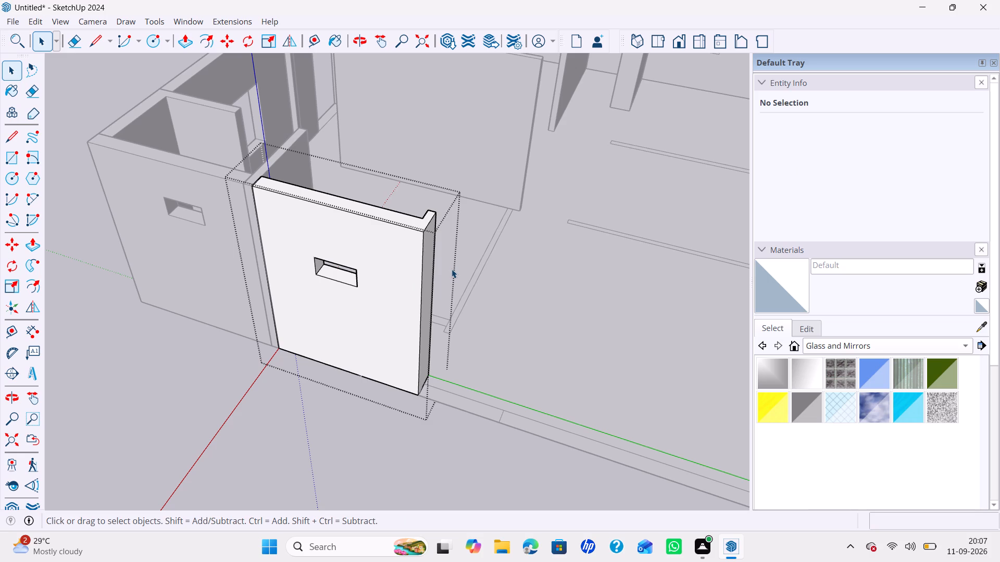
scroll(453, 272, down, 4)
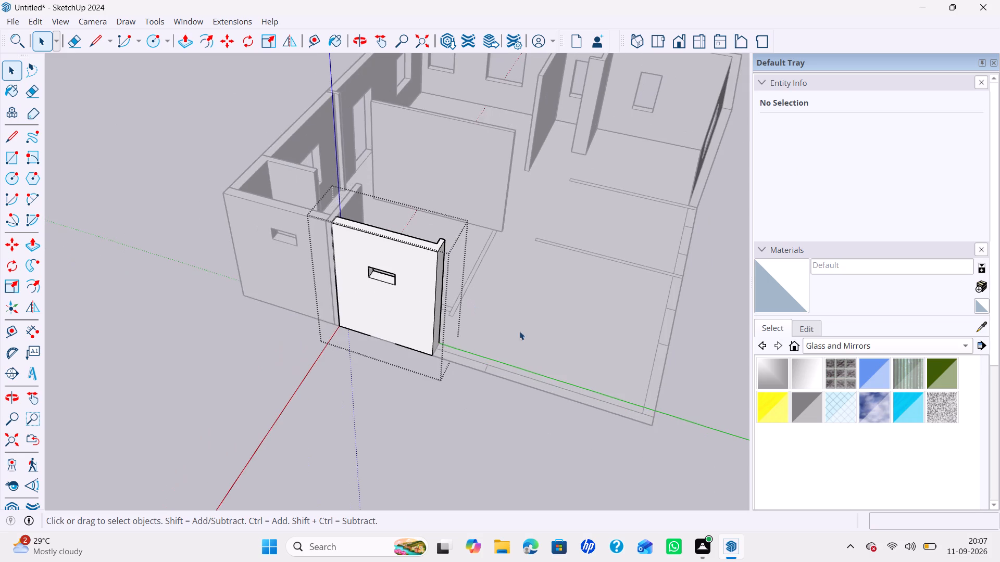
scroll(560, 353, down, 1)
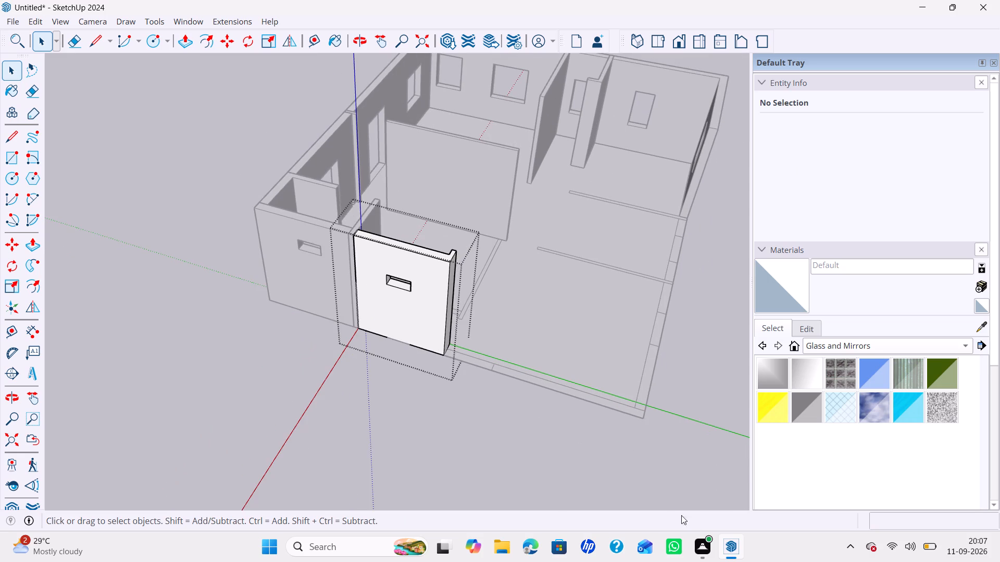
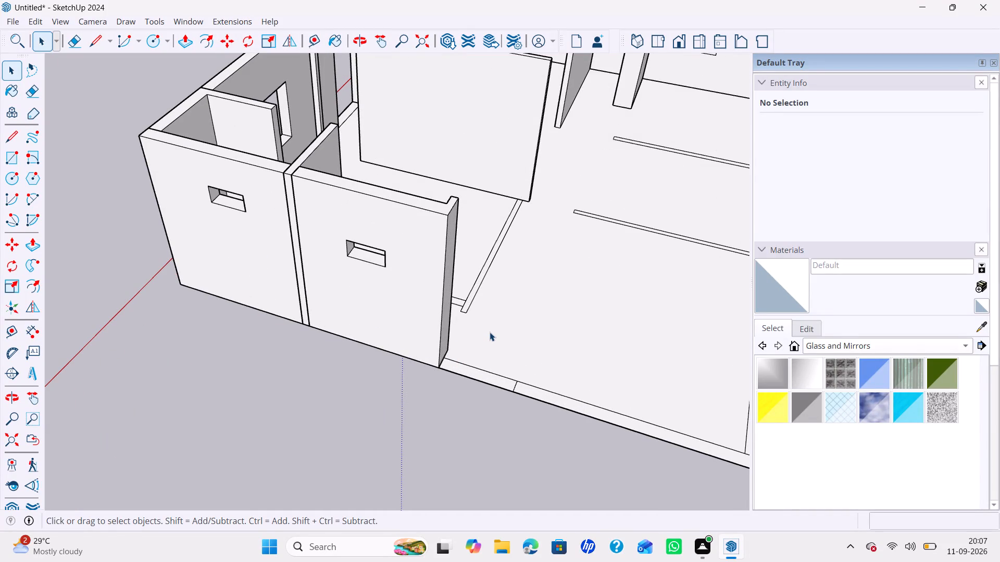
Make a separate group of each of the two adjoining flat interior wall strips beside the unfinished inner room.
scroll(506, 335, up, 2)
scroll(509, 336, down, 3)
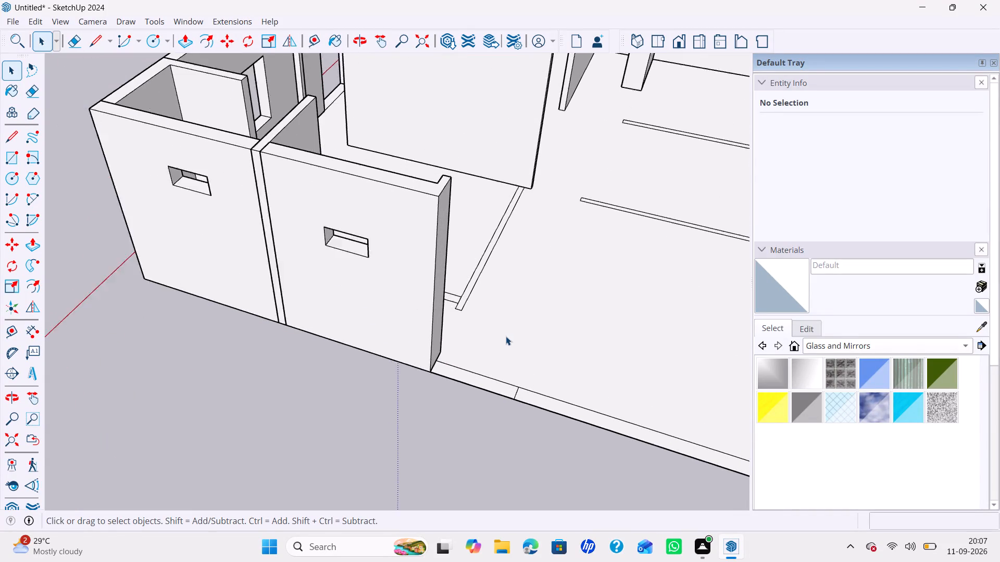
scroll(506, 336, down, 1)
shift+middle_drag(506, 337, 305, 317)
scroll(313, 292, up, 3)
middle_drag(298, 290, 286, 298)
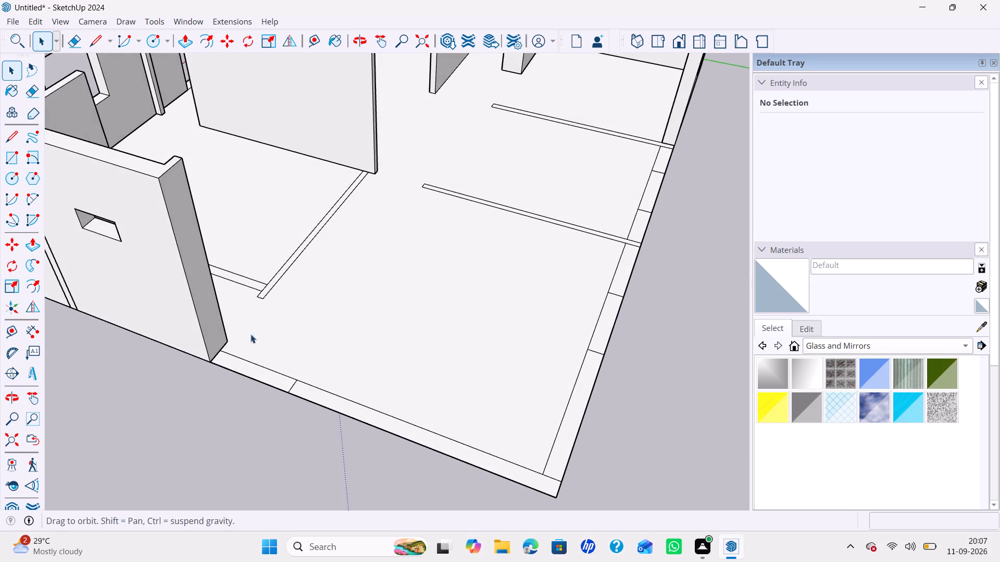
middle_drag(200, 408, 198, 416)
middle_drag(336, 256, 102, 391)
scroll(245, 249, up, 3)
shift+middle_drag(264, 233, 276, 323)
shift+middle_drag(285, 360, 290, 386)
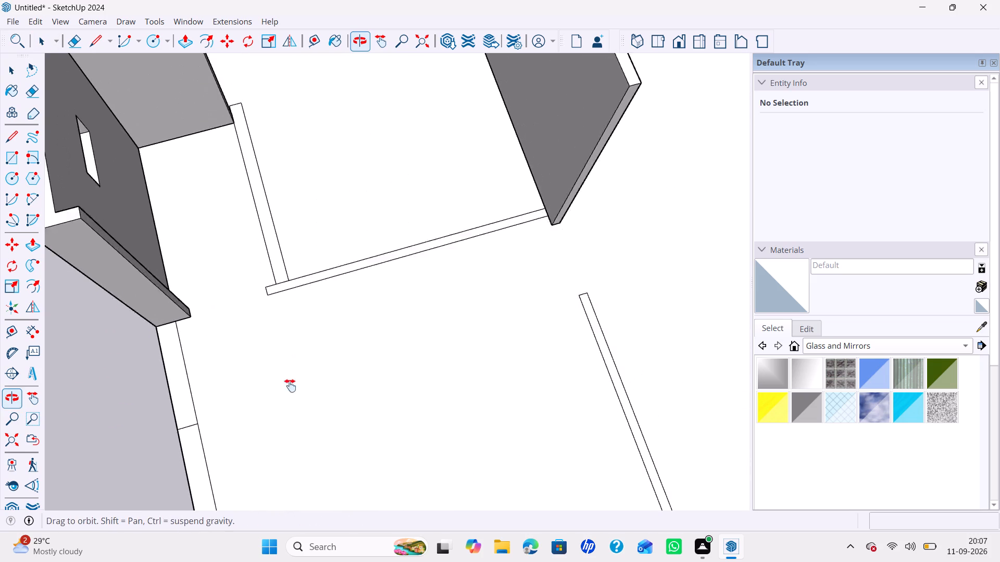
shift+middle_drag(290, 386, 290, 386)
scroll(283, 260, up, 1)
scroll(272, 247, down, 4)
double_click(272, 247)
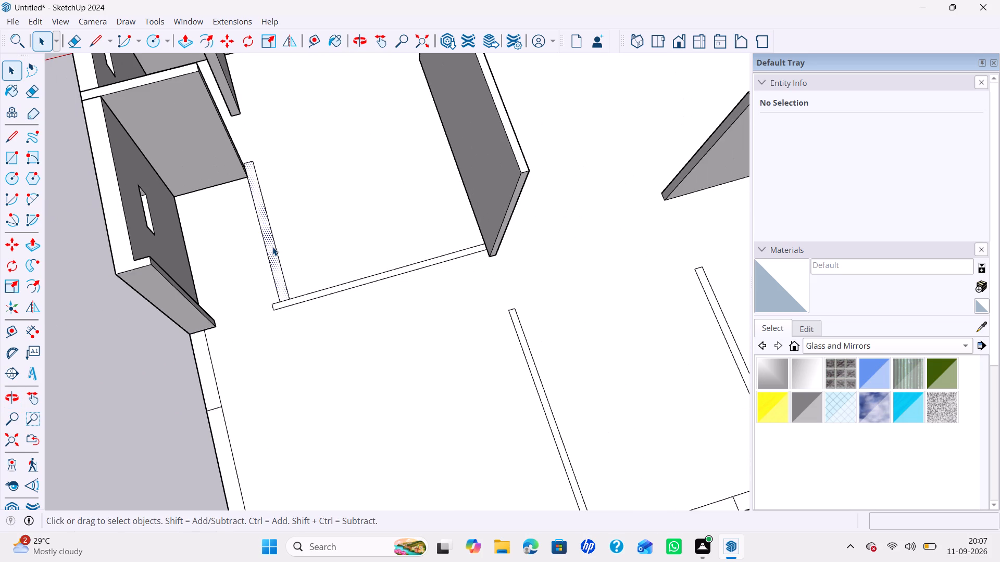
right_click(273, 246)
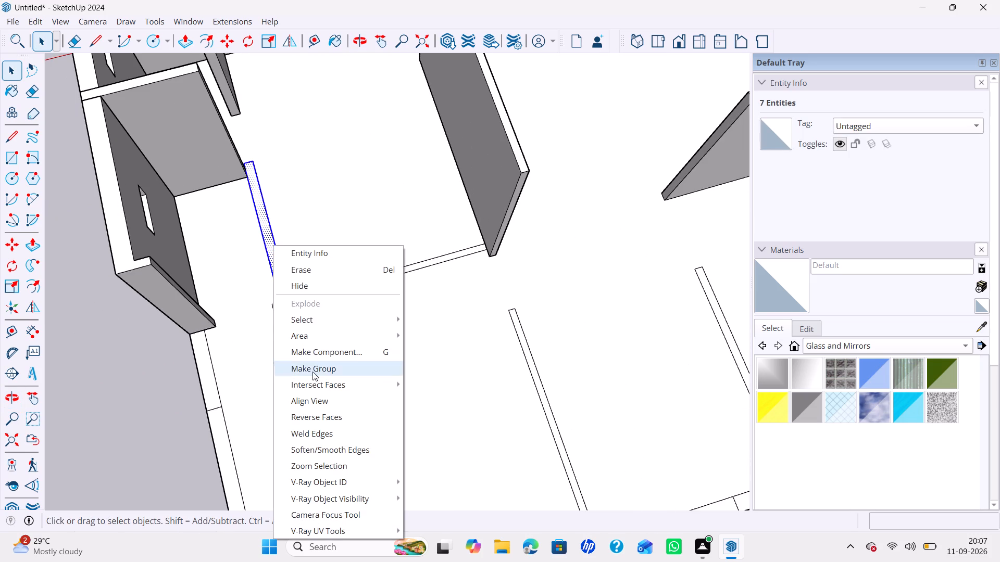
click(312, 372)
double_click(331, 290)
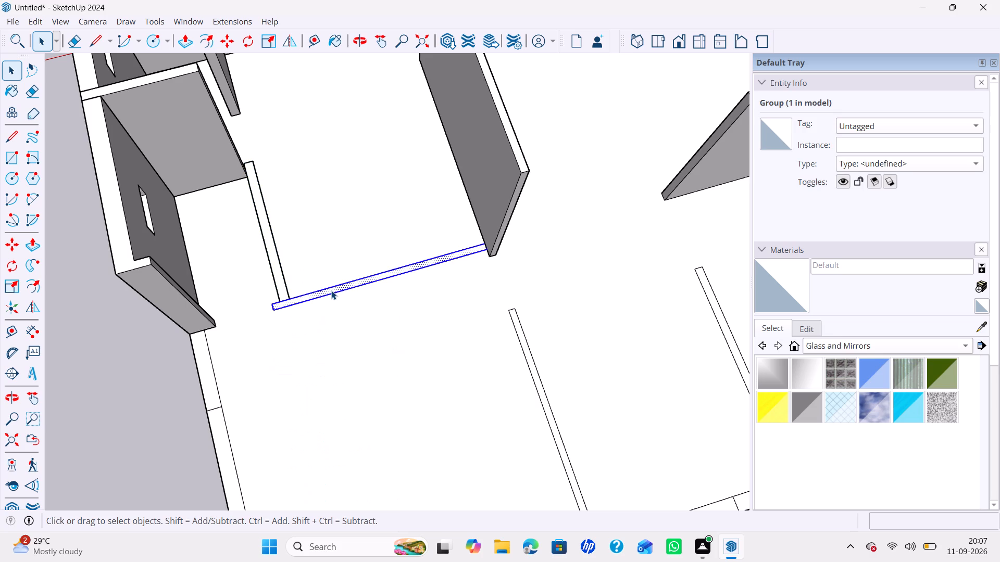
right_click(331, 290)
click(385, 124)
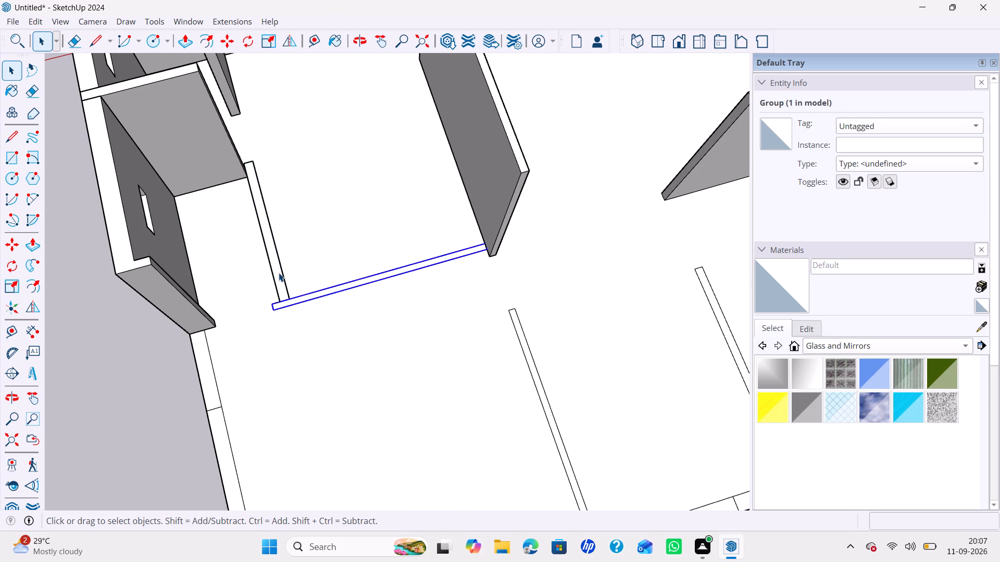
Extrude the shorter grouped interior wall strip up 10' with Push/Pull.
double_click(279, 273)
key(p)
click(276, 268)
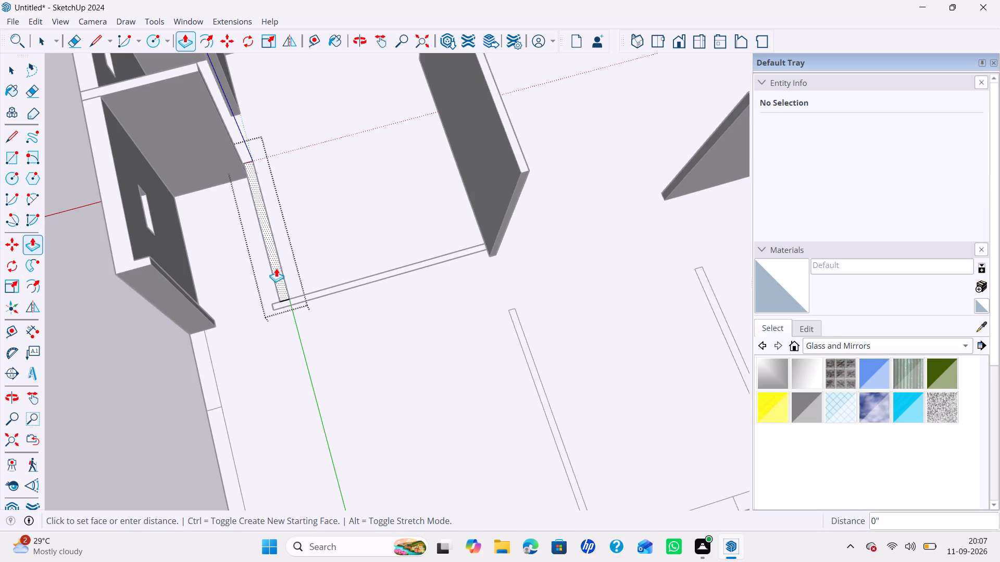
click(145, 263)
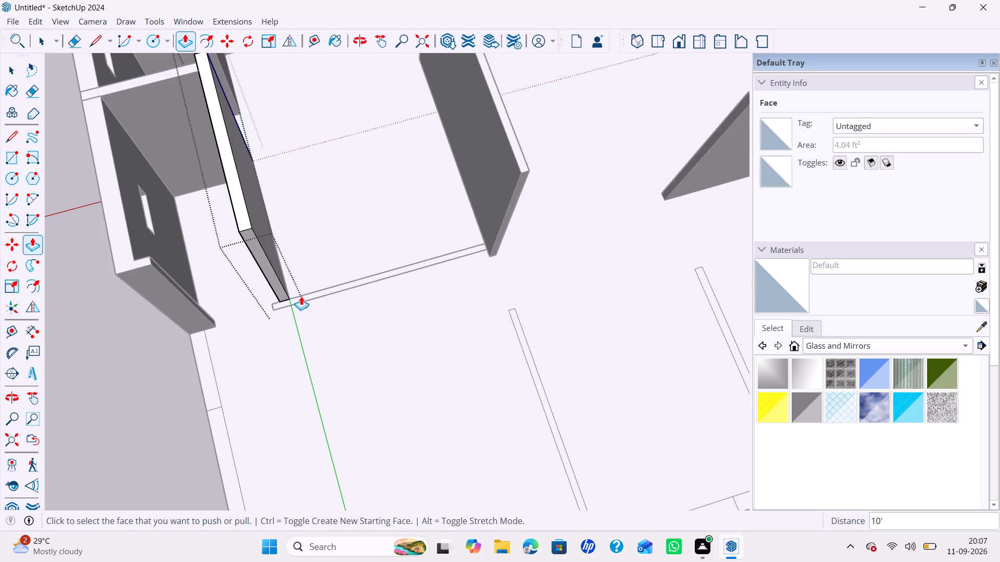
key(x)
key(space)
Extrude the longer grouped interior wall strip up by the same 10', closing the open side of the inner room.
click(307, 295)
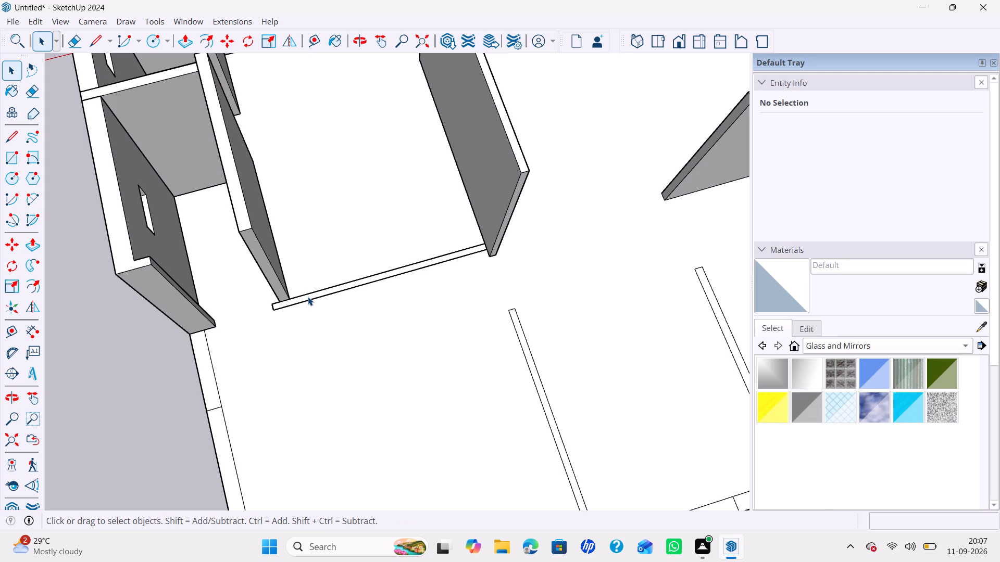
double_click(308, 297)
click(299, 303)
double_click(299, 302)
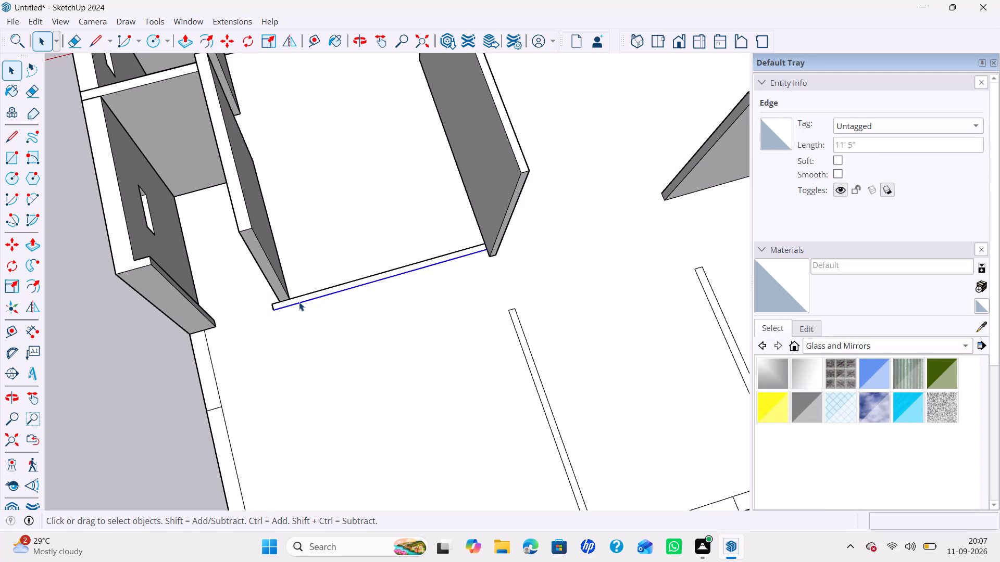
click(296, 297)
scroll(296, 300, up, 4)
click(296, 300)
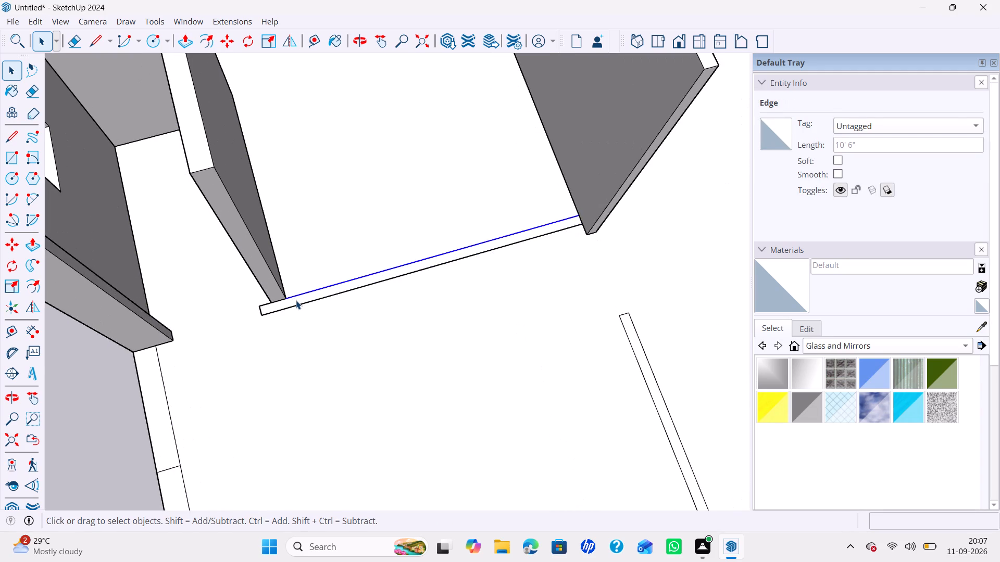
click(296, 300)
key(p)
double_click(282, 301)
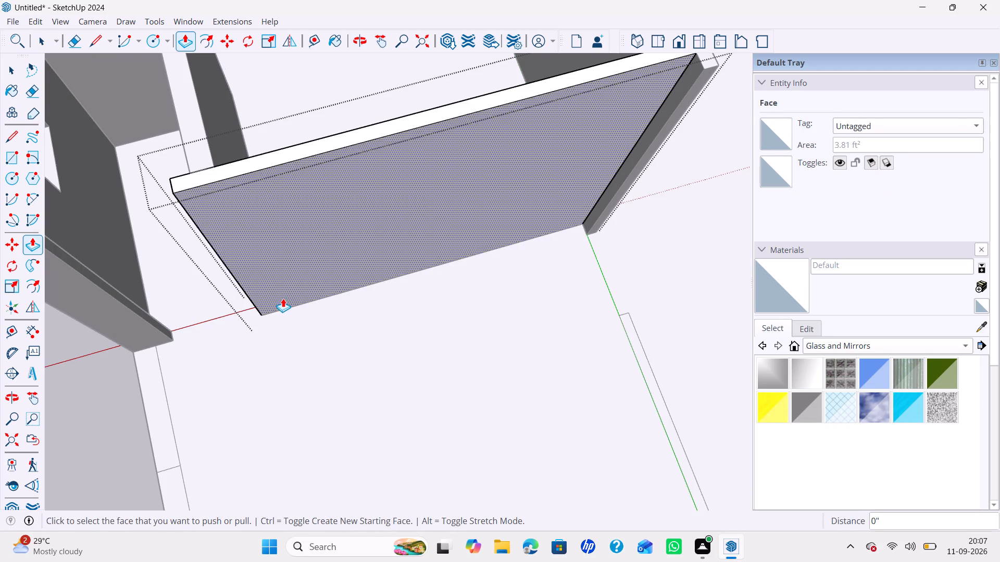
scroll(283, 296, down, 7)
key(space)
scroll(271, 302, down, 3)
click(194, 341)
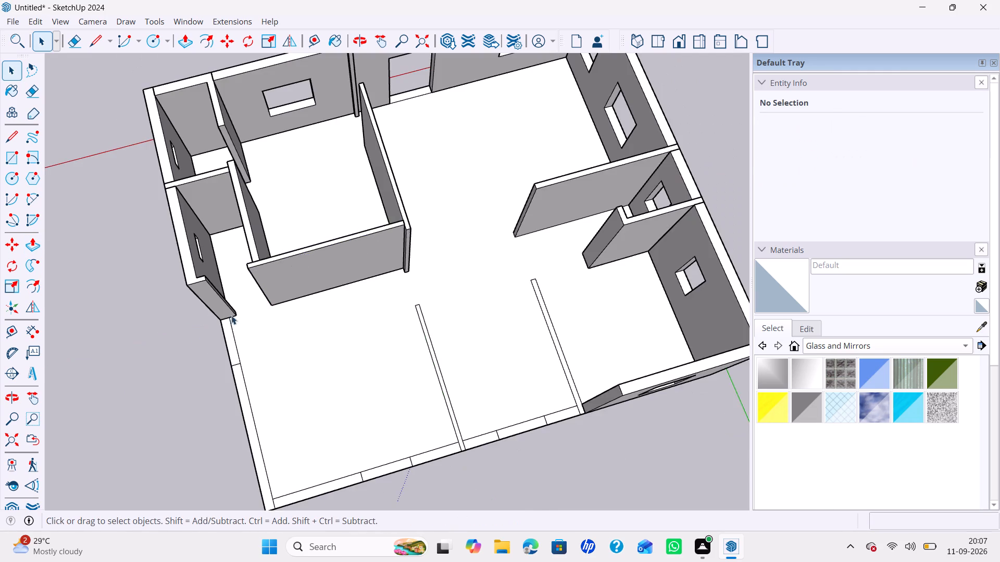
Group the outer wall strip running from the opening beside the raised exterior wall to the unbuilt house corner.
scroll(252, 304, down, 4)
middle_drag(260, 312, 270, 318)
middle_drag(276, 319, 283, 321)
middle_drag(312, 328, 401, 256)
scroll(265, 411, up, 5)
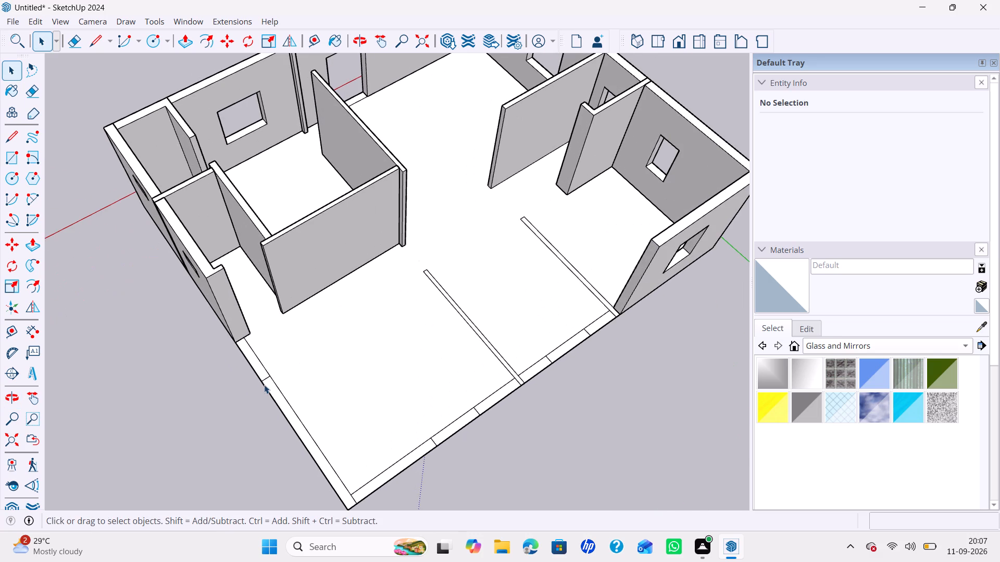
click(273, 389)
click(273, 389)
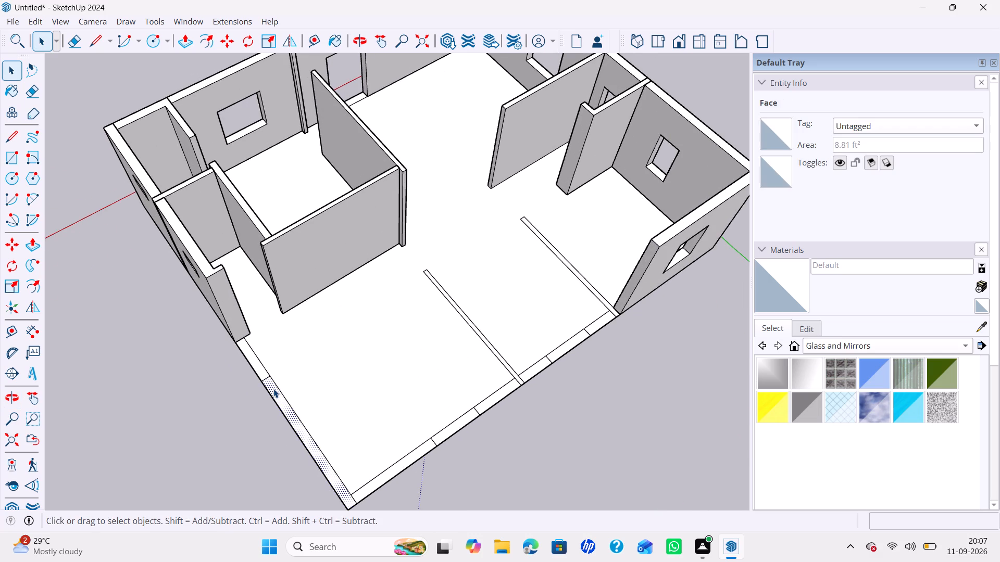
double_click(273, 389)
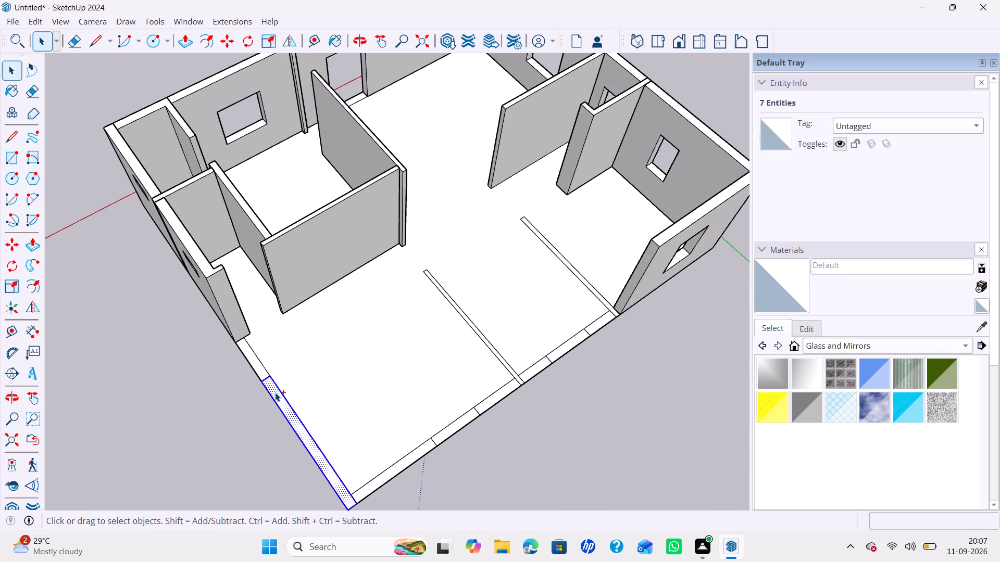
ctrl+double_click(404, 464)
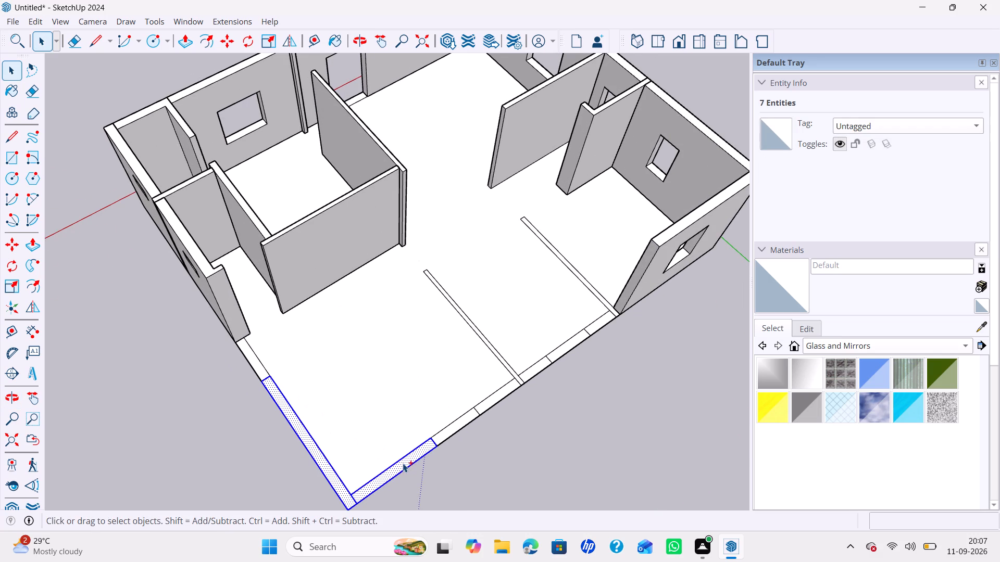
ctrl+double_click(334, 482)
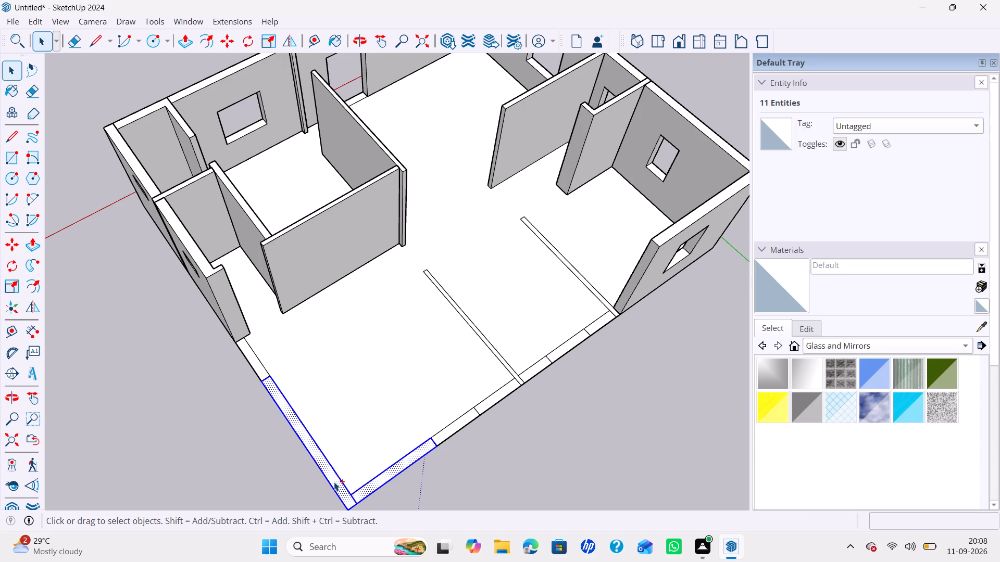
double_click(334, 482)
right_click(334, 477)
double_click(332, 475)
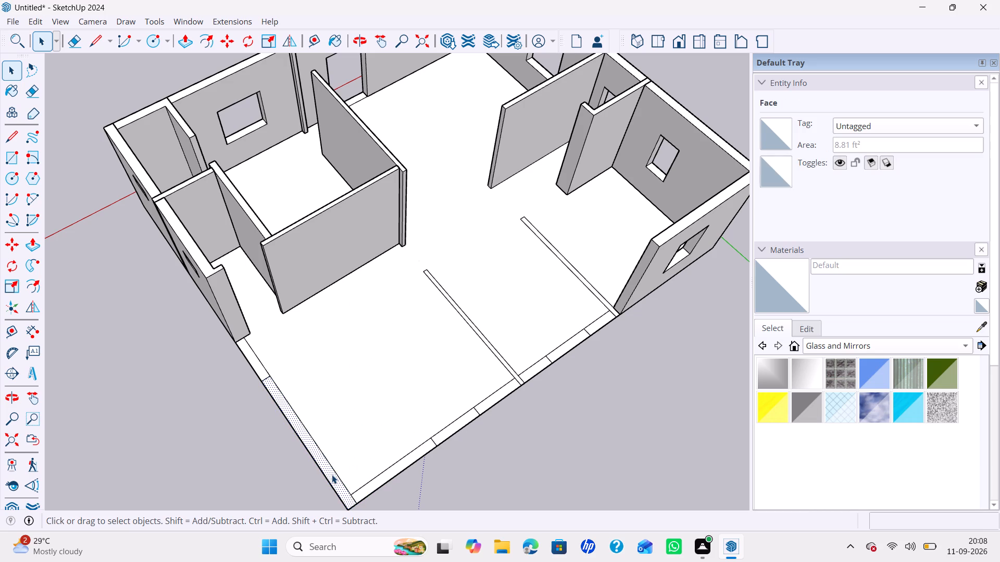
double_click(332, 475)
double_click(328, 468)
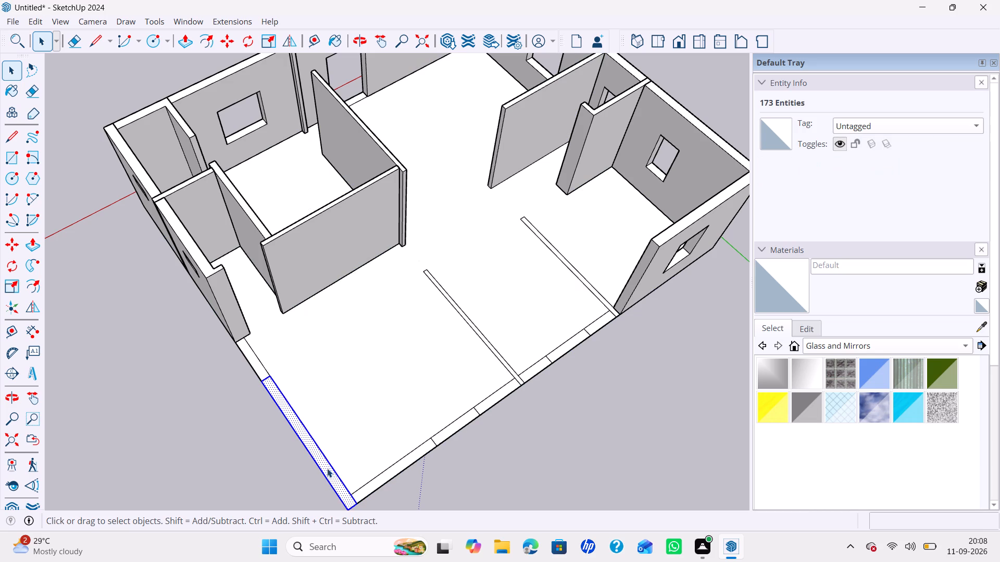
right_click(327, 468)
click(386, 296)
Extrude the grouped outer wall strip up until it is level with the top of the neighbouring exterior wall.
double_click(304, 428)
double_click(302, 433)
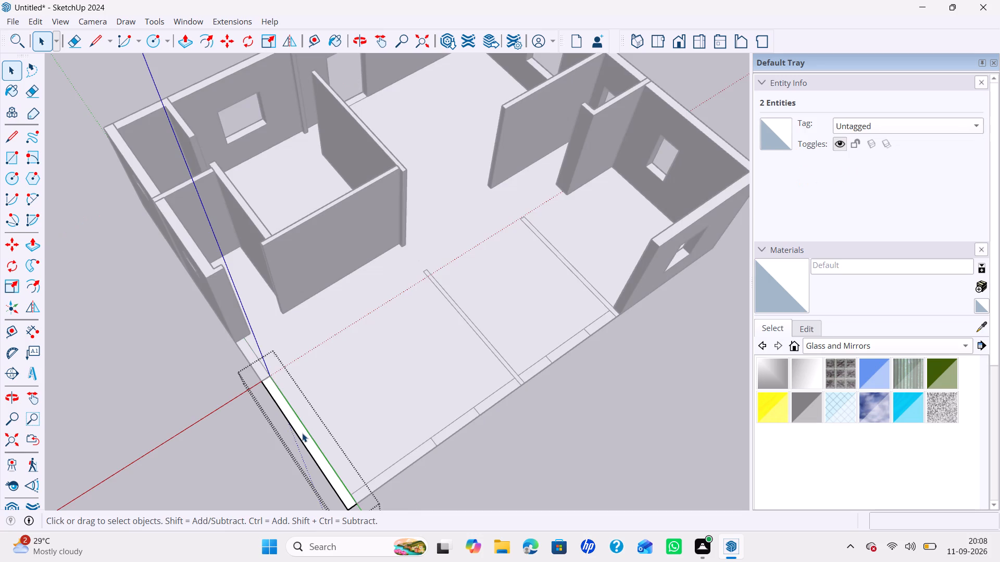
key(p)
click(292, 420)
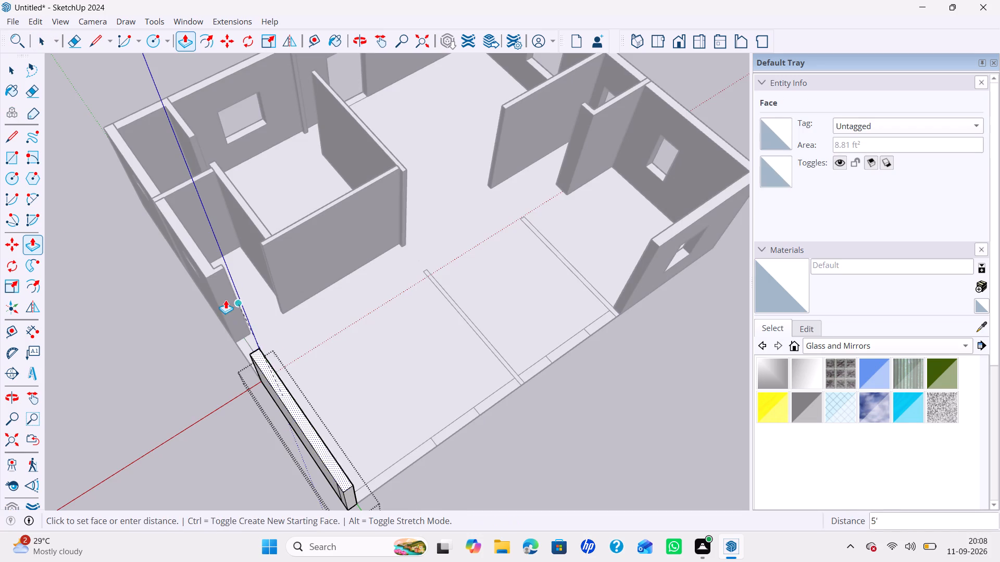
click(208, 278)
key(space)
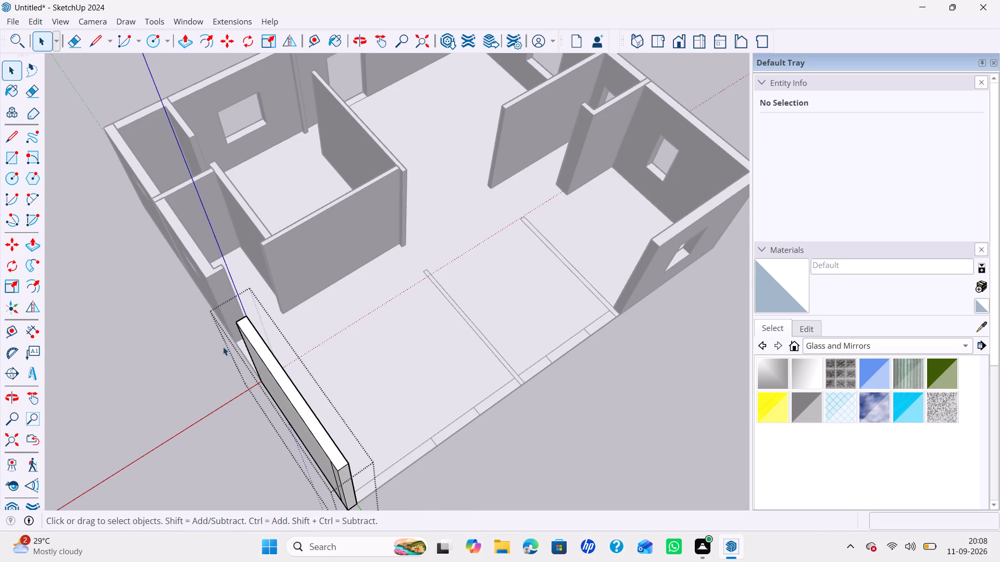
Erase the stray vertical line near the corner end of the new exterior wall's outer face.
middle_drag(226, 350, 239, 351)
middle_drag(277, 341, 605, 248)
middle_click(736, 215)
key(e)
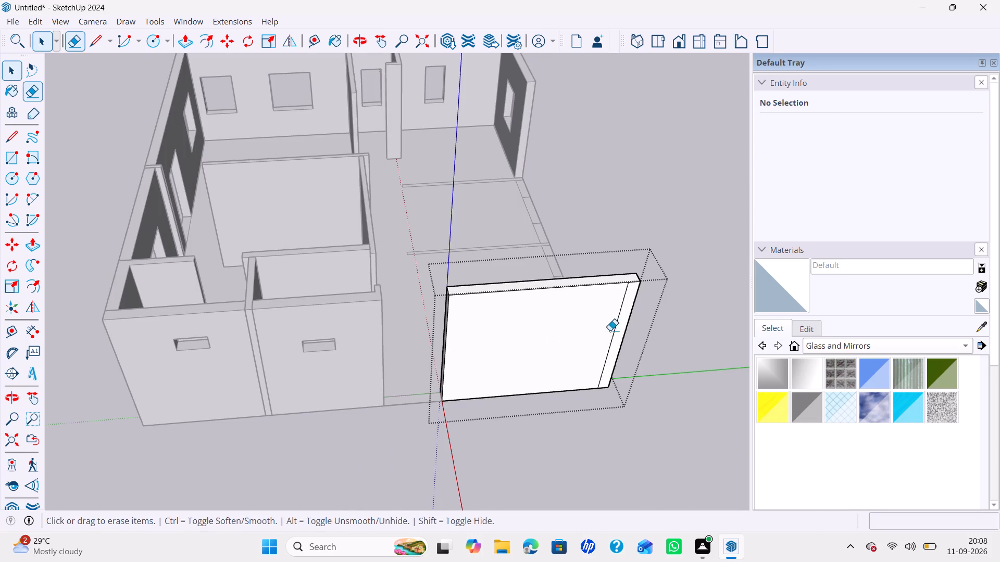
click(616, 334)
Copy the 9" top edge of the new wall's end face 3' straight down, on the side facing the opening.
middle_click(491, 329)
middle_click(709, 272)
middle_click(299, 387)
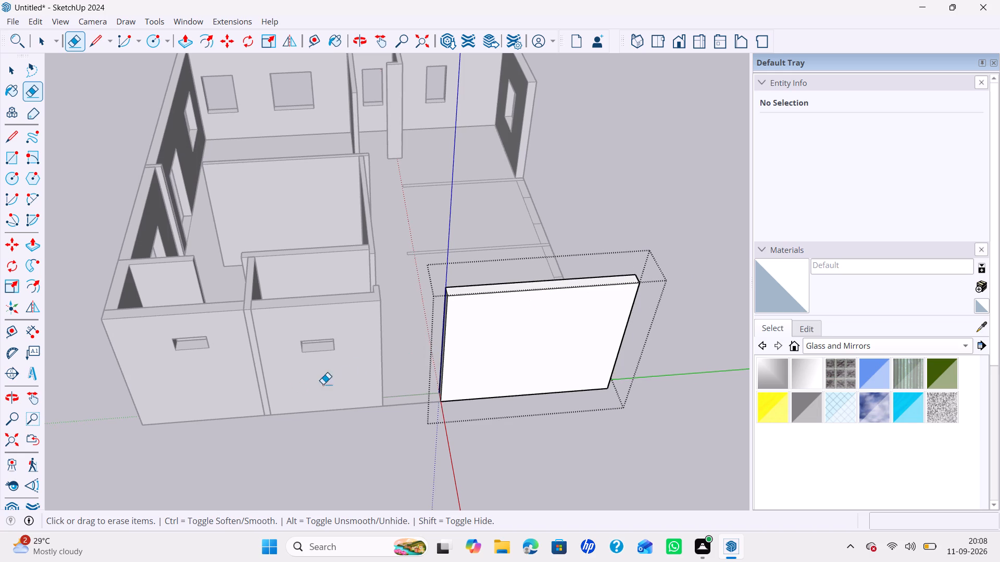
middle_drag(498, 364, 533, 364)
middle_click(345, 394)
middle_drag(355, 397, 464, 393)
key(space)
scroll(512, 279, up, 4)
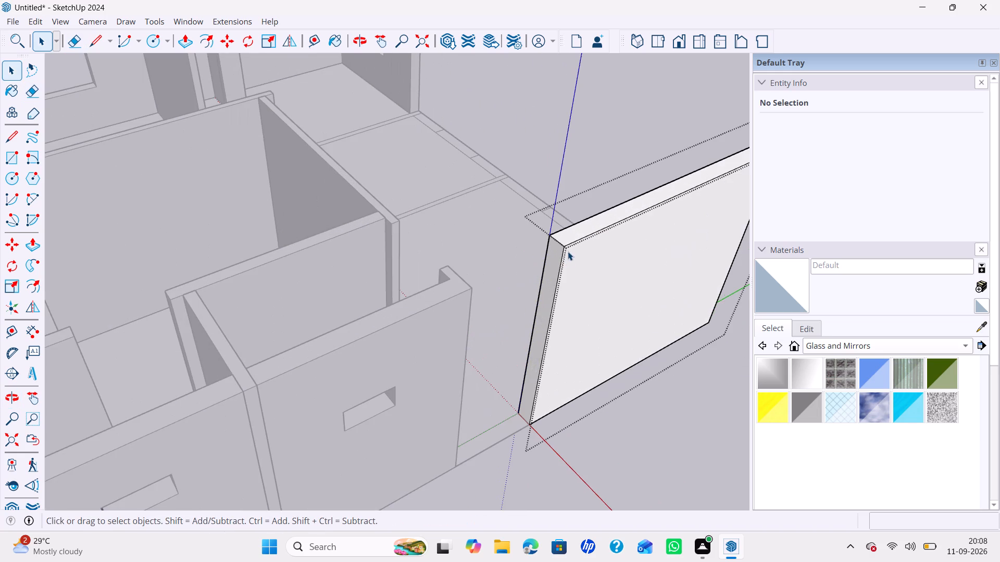
click(556, 241)
key(m)
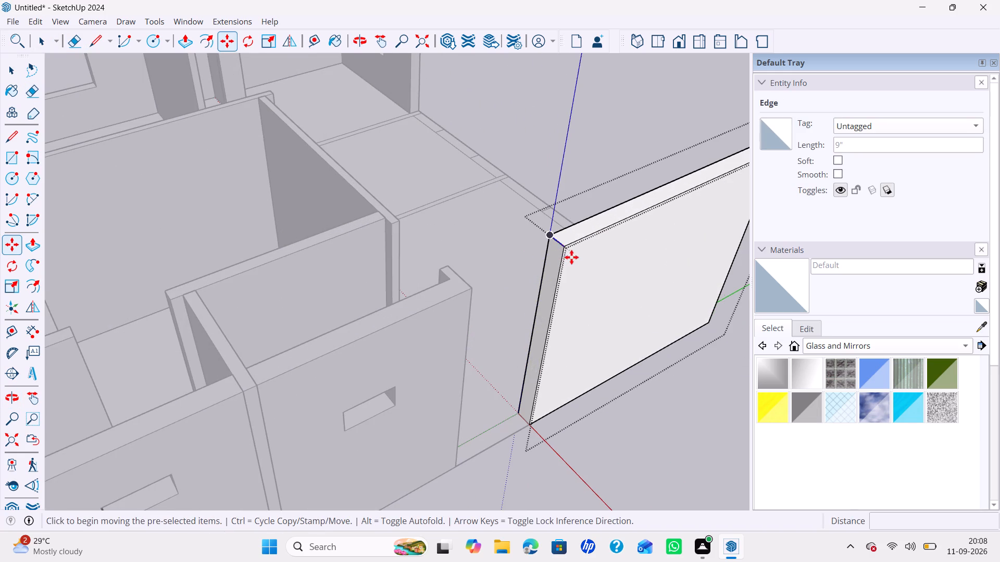
click(567, 248)
key(Up)
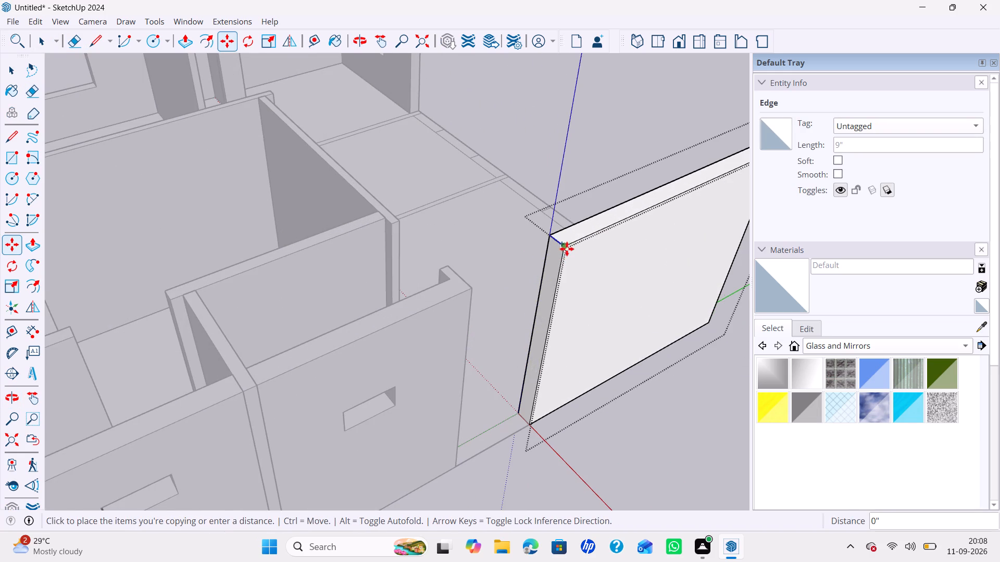
text(3')
key(Return)
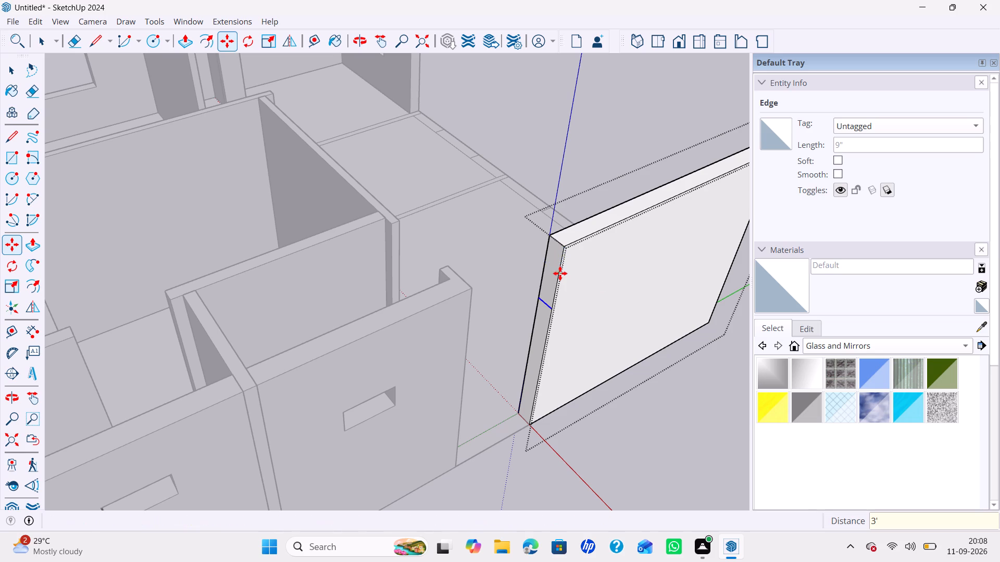
Copy the new edge on the wall's end face a further 4' straight down.
click(550, 309)
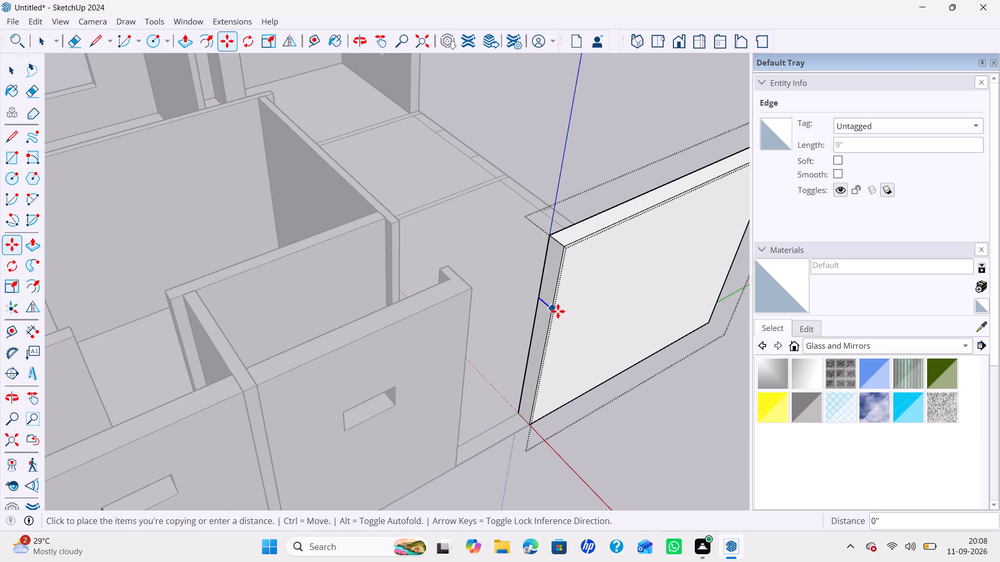
key(Up)
text(4')
key(Return)
key(space)
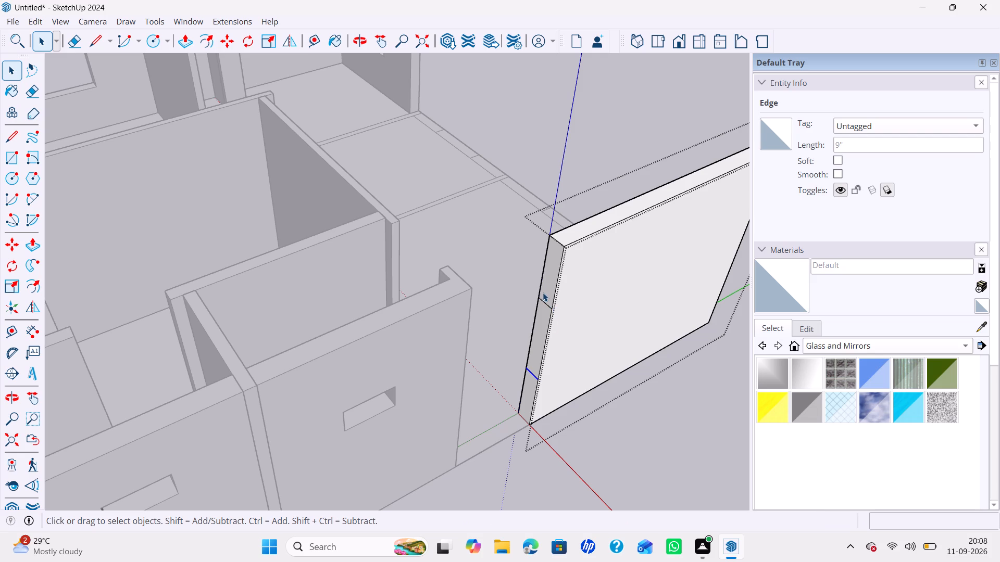
Extrude the upper section of the wall's end face 4' across the opening to meet the neighbouring exterior wall.
key(p)
click(549, 280)
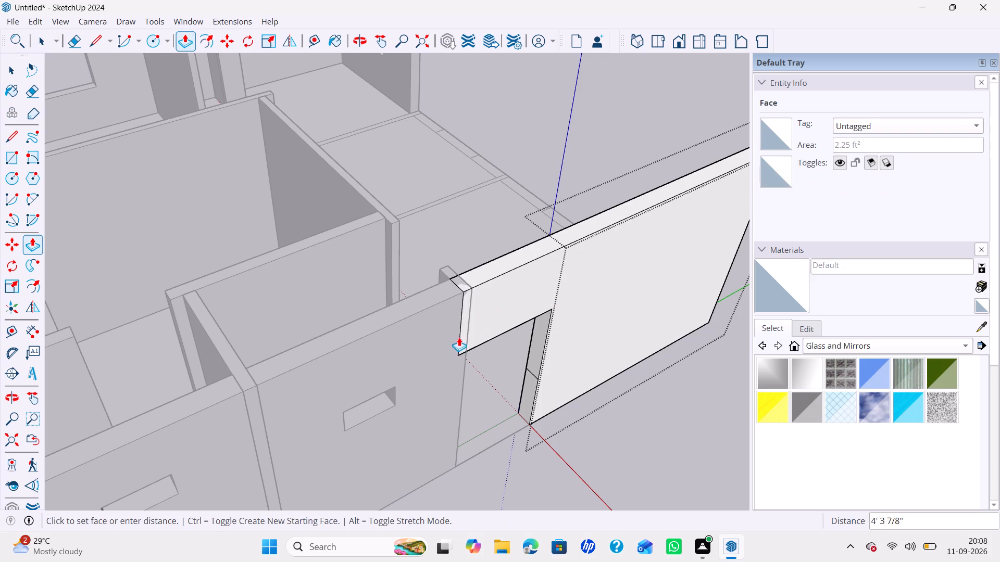
click(470, 349)
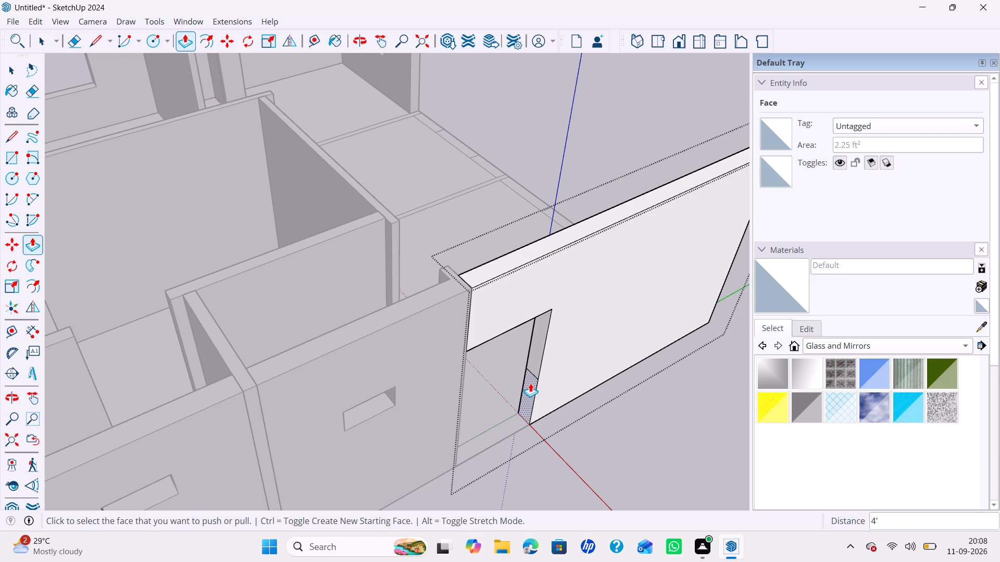
Extrude the lower section of the wall's end face 4' across the opening to meet the neighbouring exterior wall.
click(530, 383)
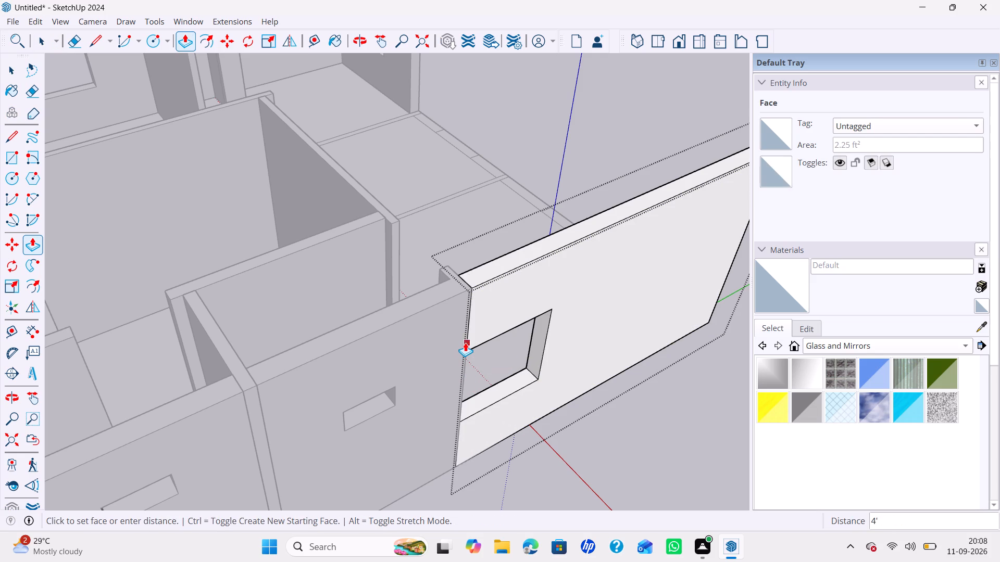
click(465, 342)
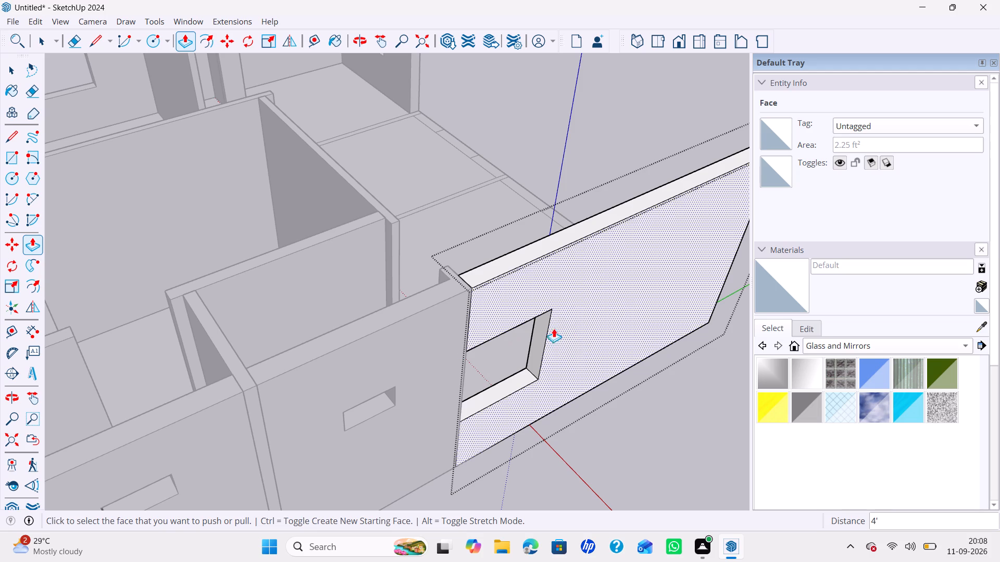
key(space)
click(621, 424)
Erase the stray vertical line on the inner face of the opposite exterior wall, near its free end.
scroll(603, 391, down, 3)
shift+middle_click(598, 395)
middle_drag(609, 363, 90, 403)
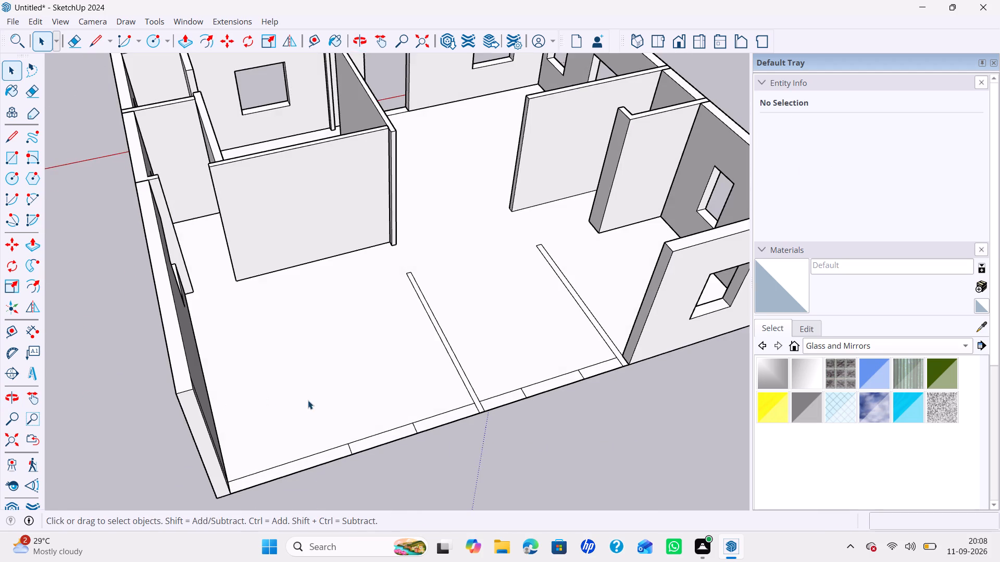
scroll(287, 393, down, 1)
shift+middle_drag(293, 394, 312, 422)
middle_drag(345, 430, 240, 429)
scroll(247, 388, down, 4)
shift+middle_drag(256, 393, 309, 424)
middle_drag(294, 416, 257, 392)
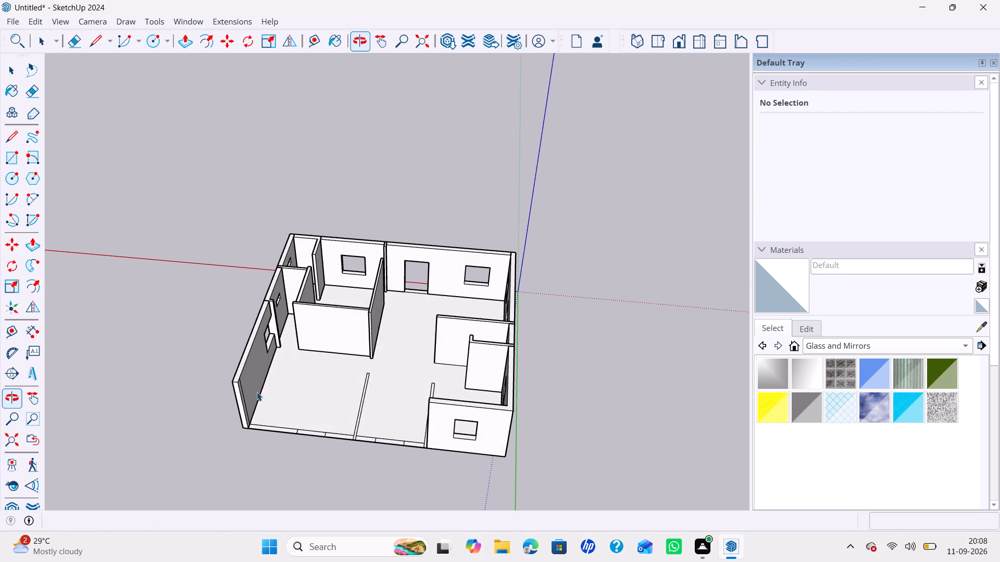
scroll(272, 389, down, 1)
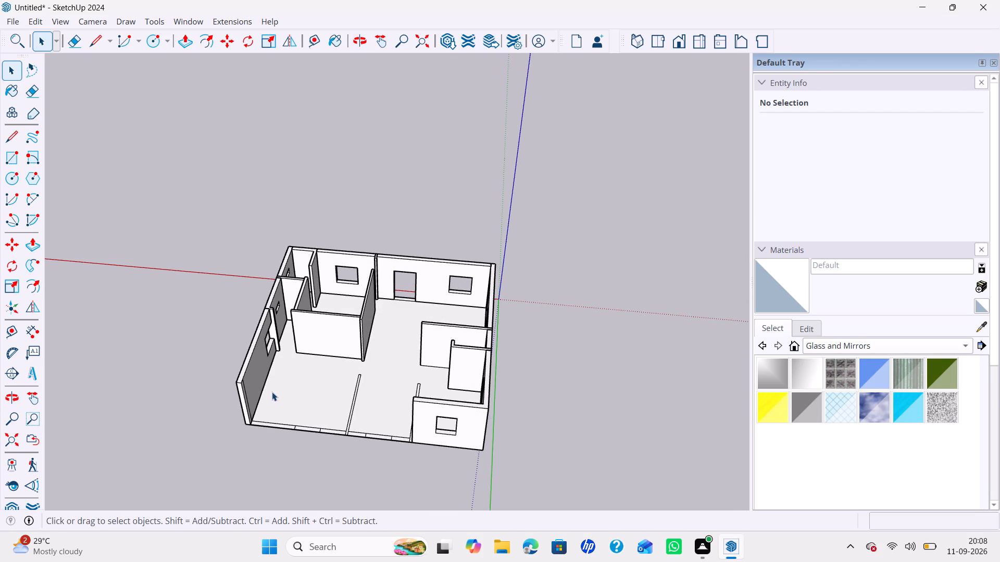
shift+middle_drag(277, 405, 315, 333)
scroll(281, 350, up, 9)
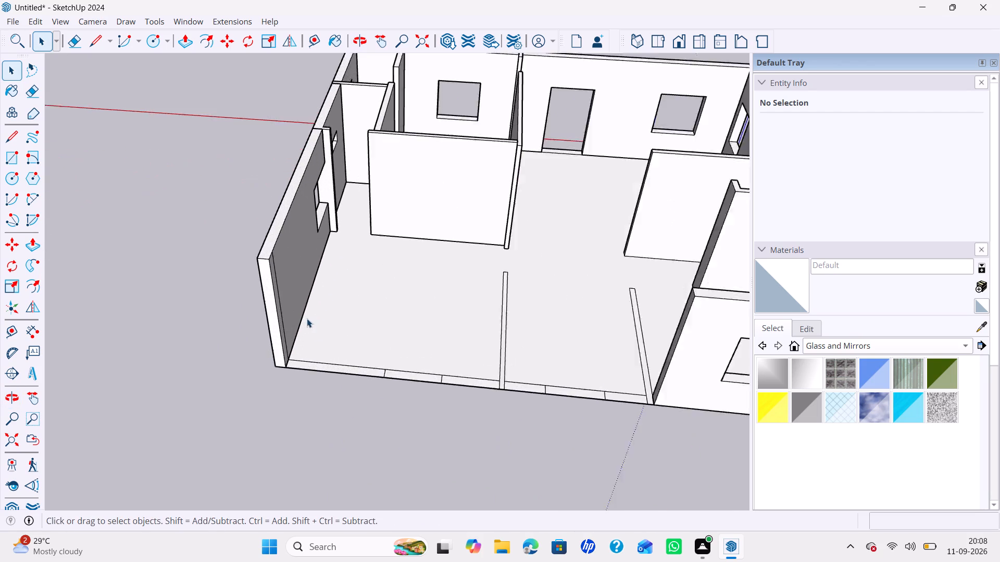
scroll(290, 347, up, 4)
double_click(287, 342)
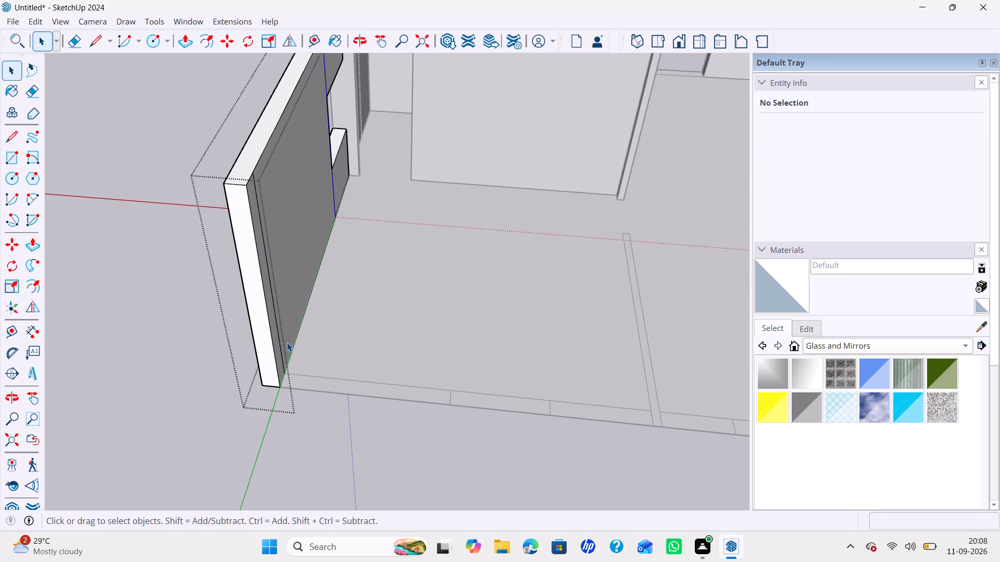
key(e)
click(279, 332)
key(space)
scroll(298, 384, down, 2)
click(319, 407)
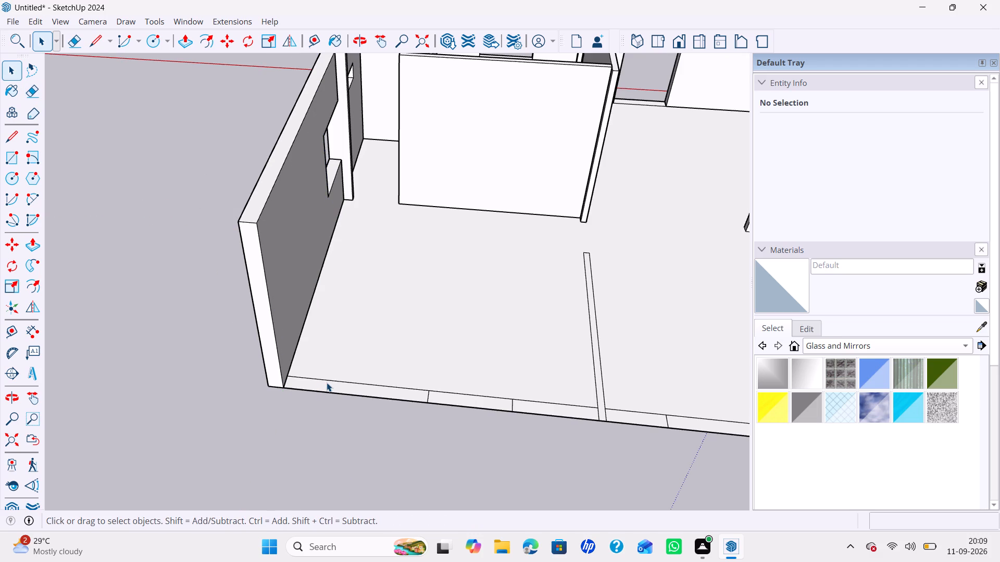
Group the thin interior wall strip that meets the end of the newly windowed exterior wall.
scroll(364, 378, down, 2)
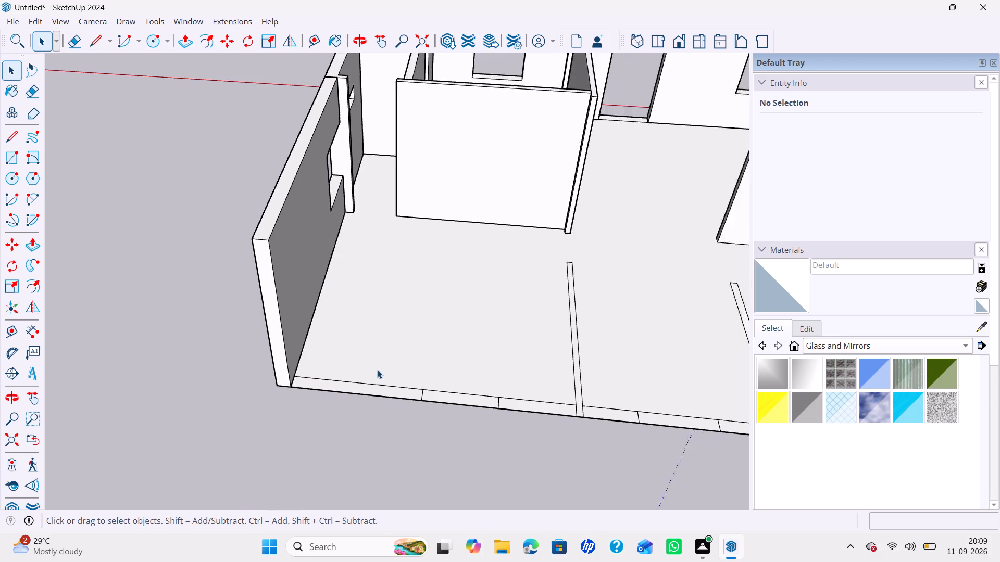
scroll(377, 369, down, 2)
middle_drag(383, 369, 429, 464)
shift+middle_drag(428, 465, 379, 438)
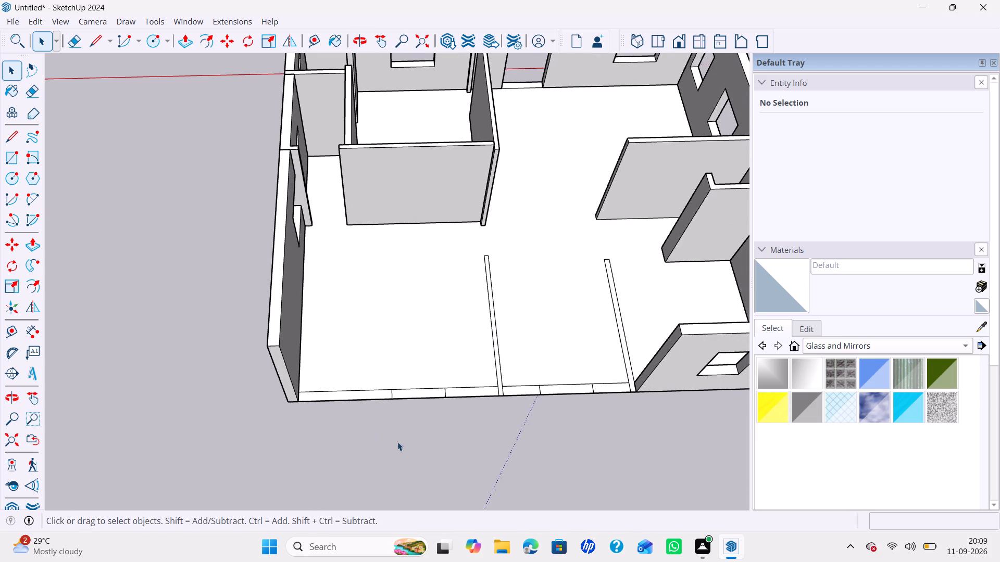
scroll(372, 397, up, 2)
scroll(372, 396, down, 5)
shift+middle_drag(376, 398, 356, 403)
scroll(464, 373, up, 3)
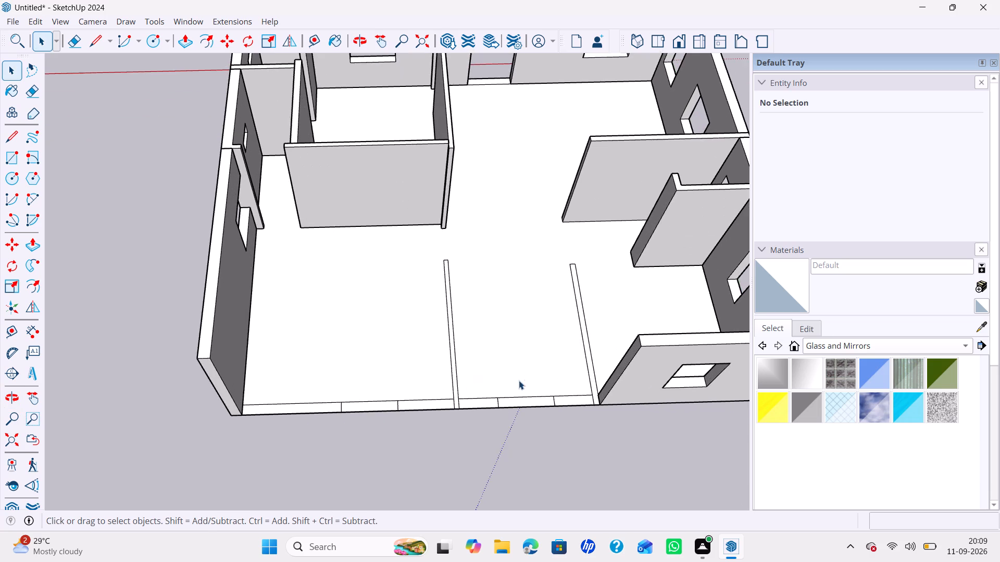
shift+middle_drag(519, 380, 428, 413)
scroll(505, 400, up, 3)
double_click(503, 422)
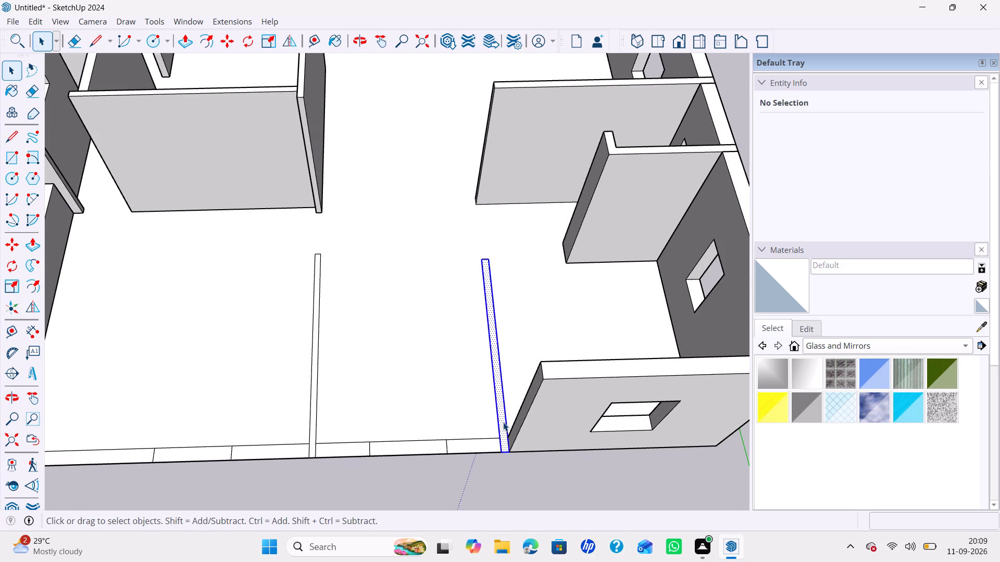
right_click(502, 416)
click(528, 248)
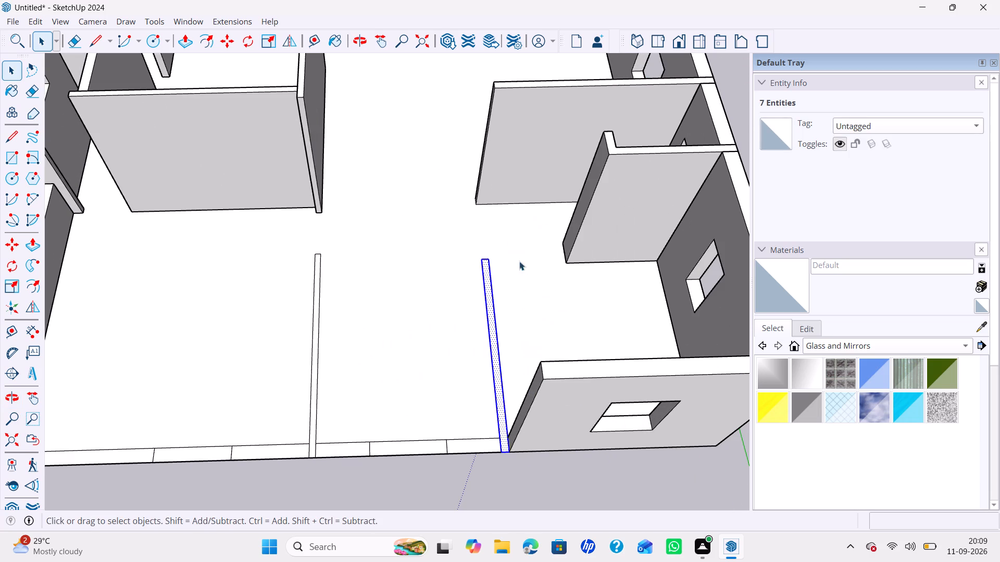
Raise the newly grouped thin interior strip into a 10' high wall.
double_click(491, 335)
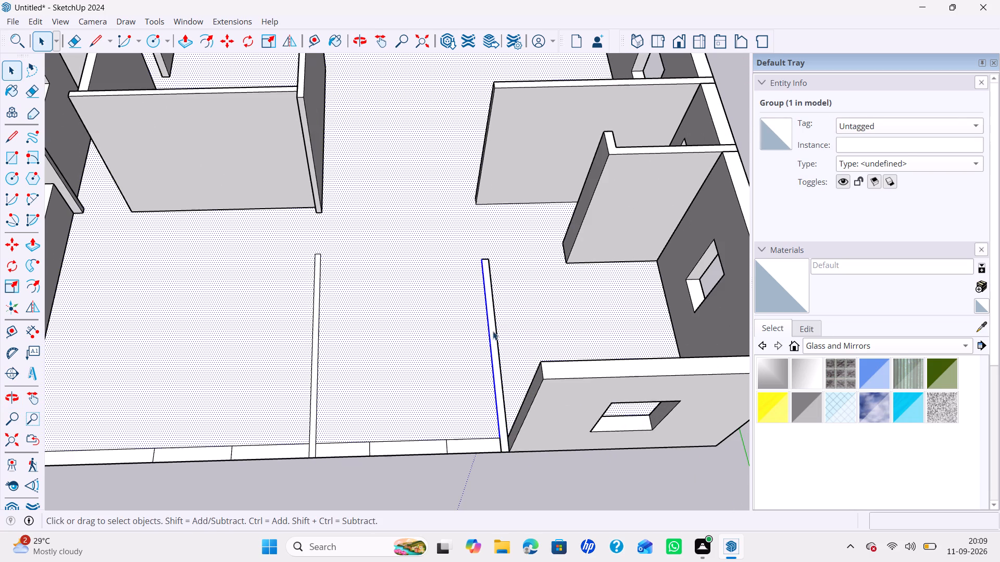
click(496, 327)
double_click(494, 330)
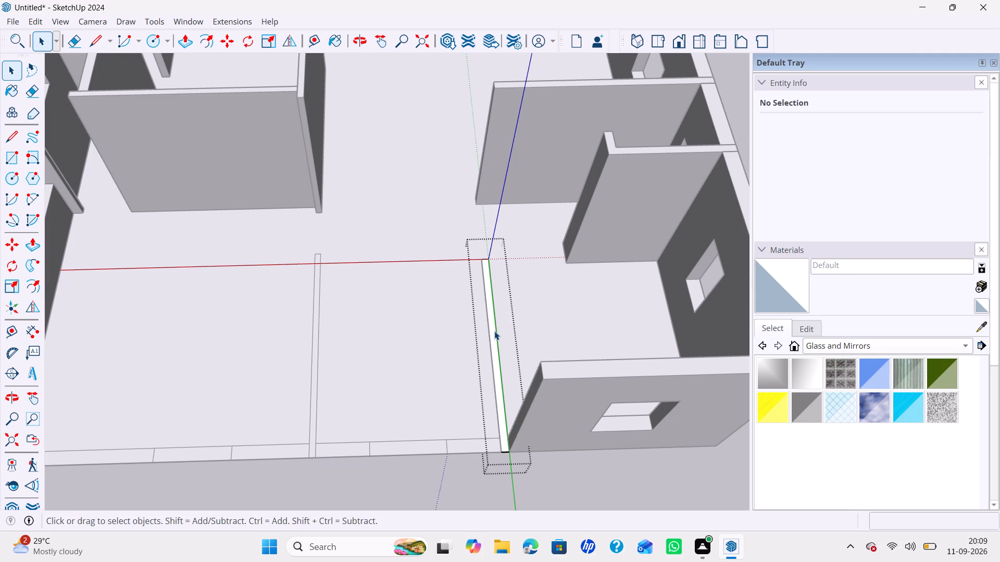
key(p)
click(492, 339)
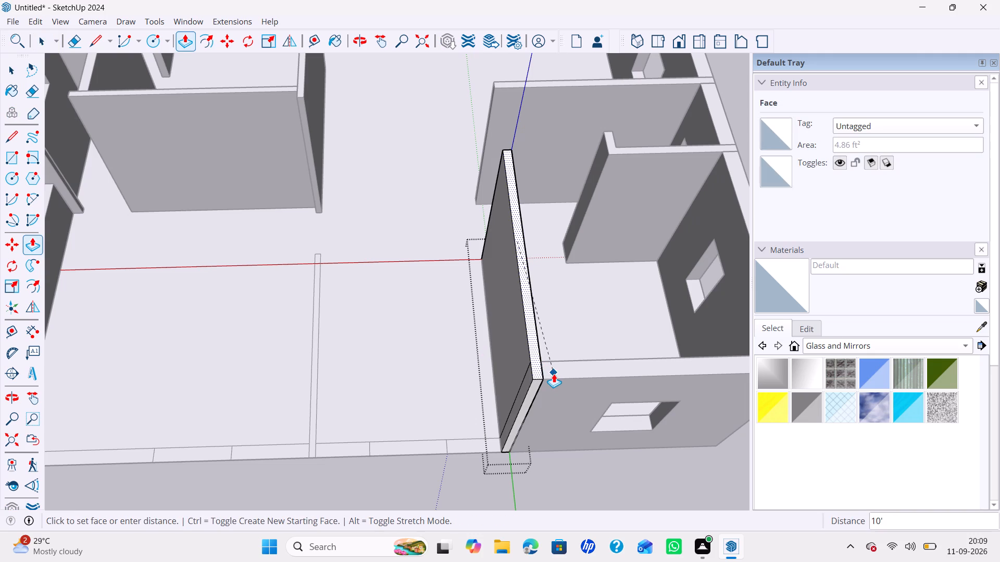
click(554, 374)
Erase the stray vertical line on the new interior wall's side face, near its exterior end.
key(e)
click(528, 372)
scroll(536, 346, down, 3)
middle_click(187, 309)
scroll(499, 347, down, 5)
middle_drag(547, 364, 207, 249)
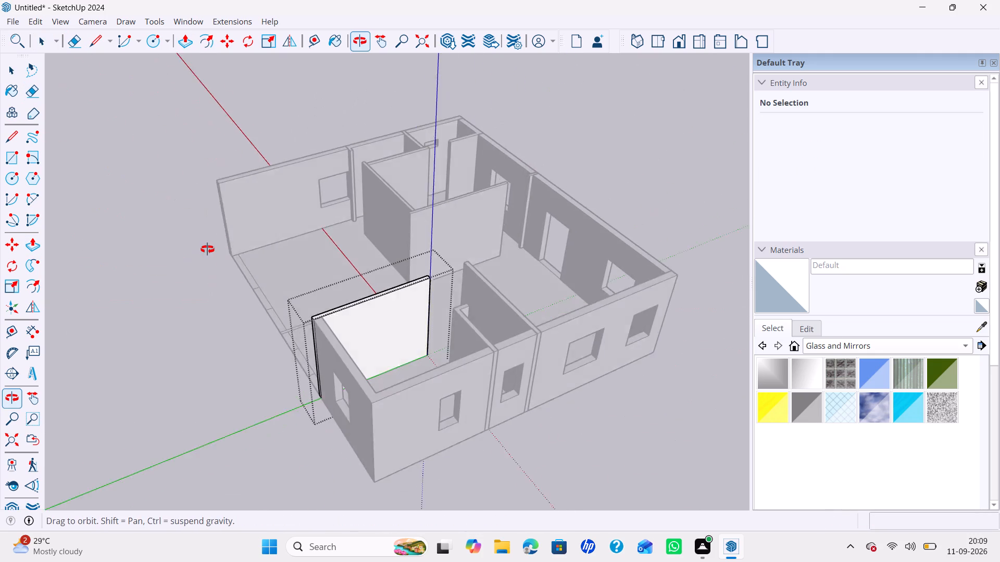
middle_drag(207, 249, 554, 319)
key(space)
click(499, 402)
Group the two exterior strip segments flanking the opening between the new interior wall and the remaining thin strip.
middle_drag(468, 374, 561, 376)
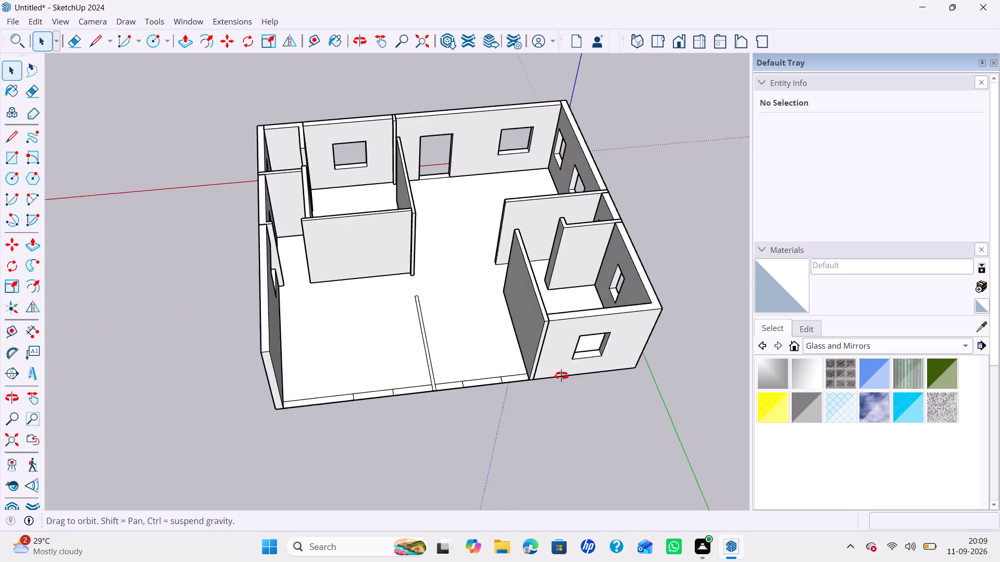
middle_drag(561, 376, 606, 378)
scroll(604, 365, up, 4)
scroll(536, 334, up, 3)
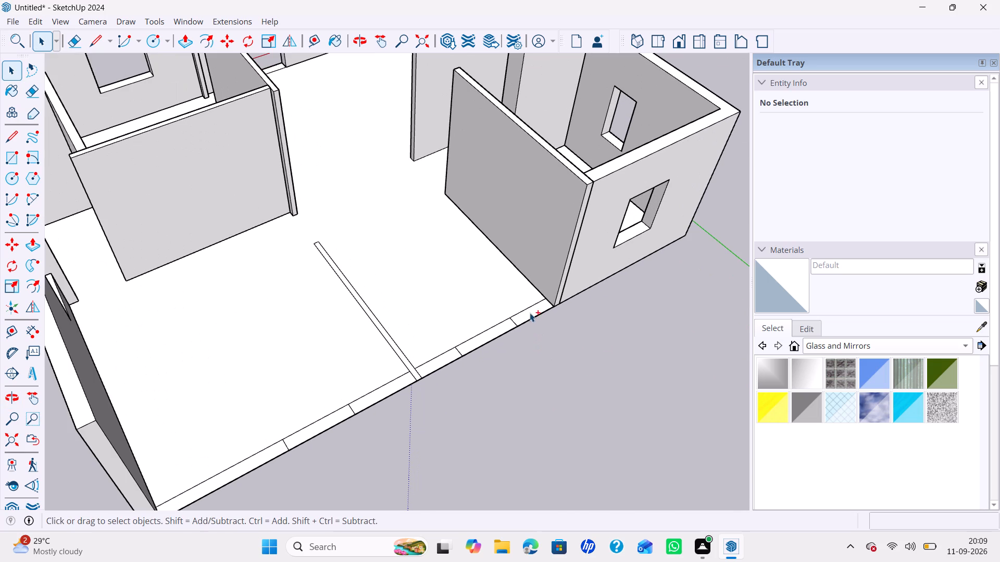
ctrl+double_click(530, 312)
ctrl+double_click(435, 362)
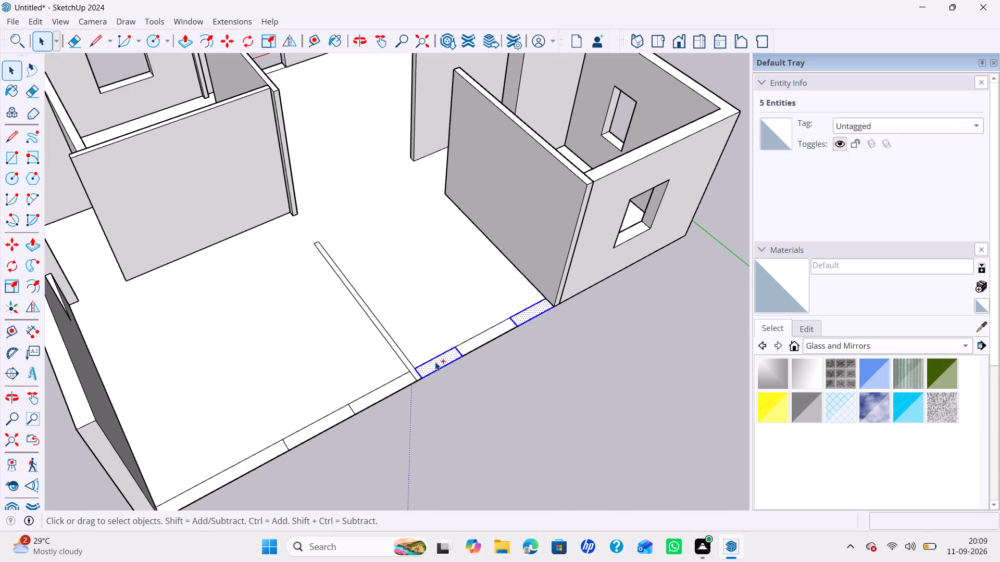
right_click(435, 362)
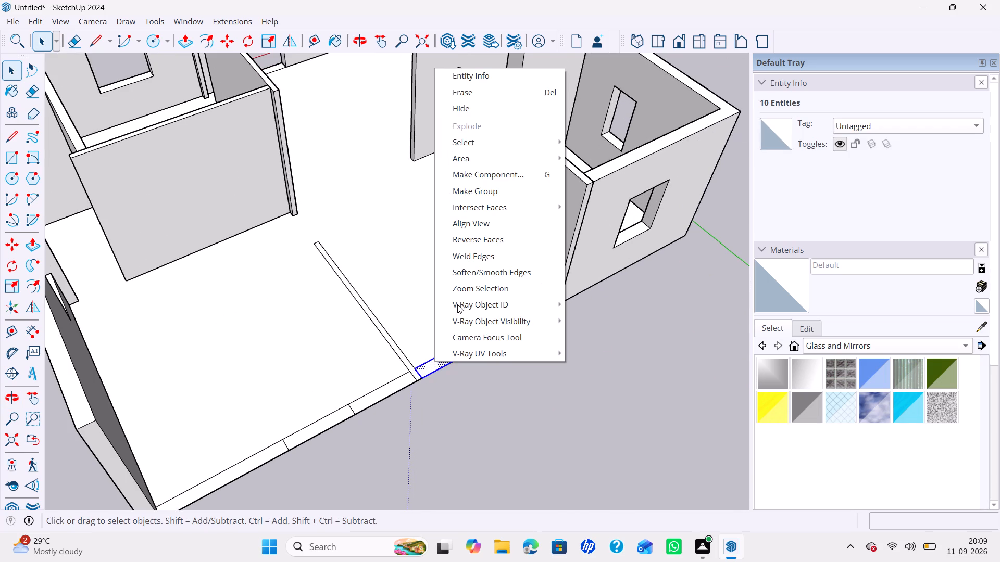
click(474, 194)
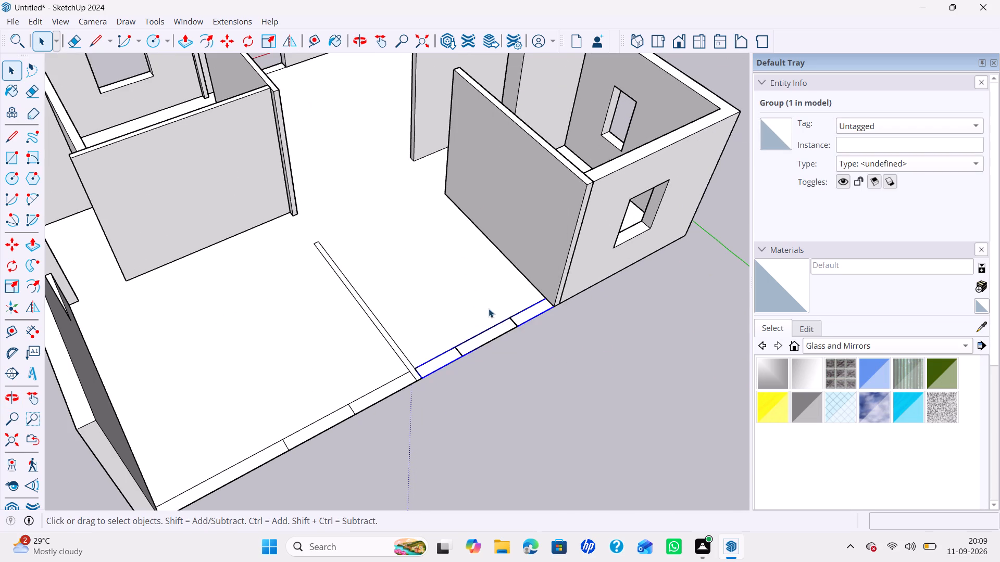
Raise both segments of the new exterior group 10', leaving the opening between them at floor level.
double_click(527, 314)
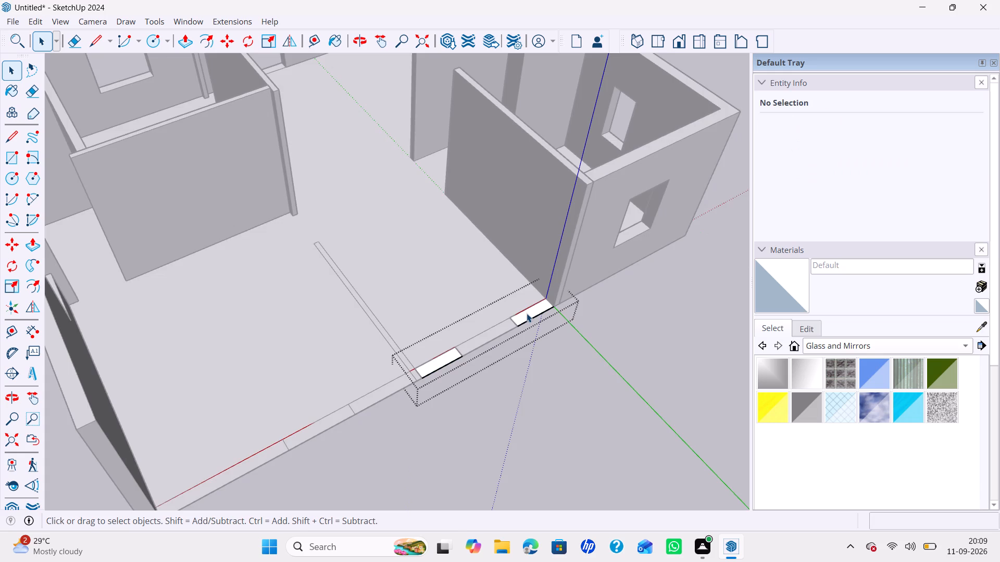
key(p)
double_click(527, 313)
double_click(436, 364)
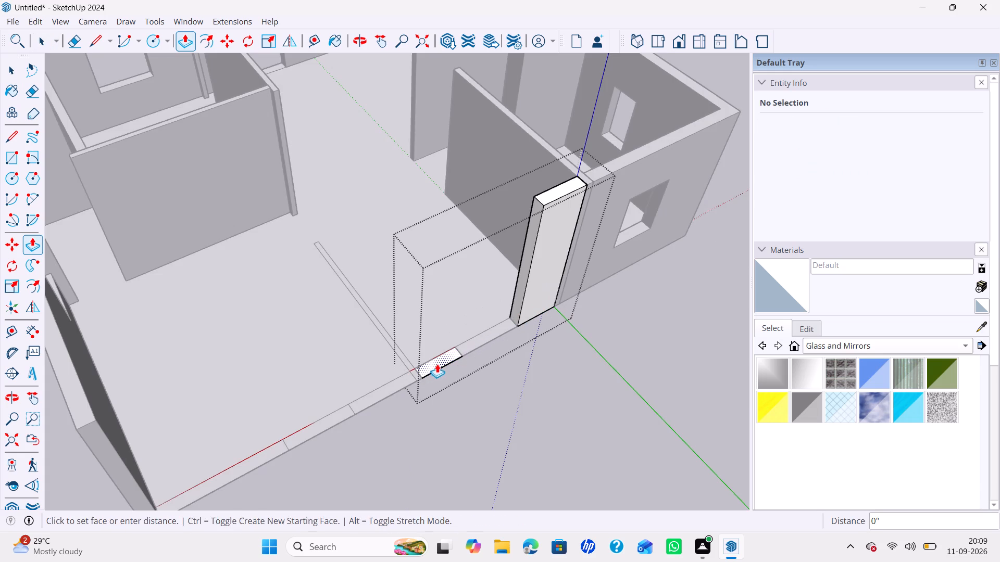
key(ctrl+z)
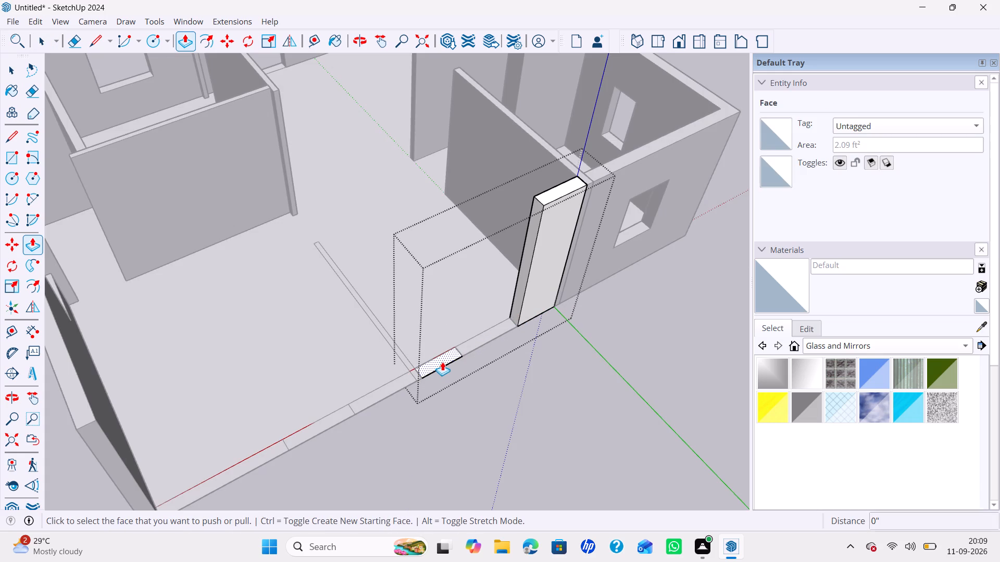
click(441, 361)
click(552, 203)
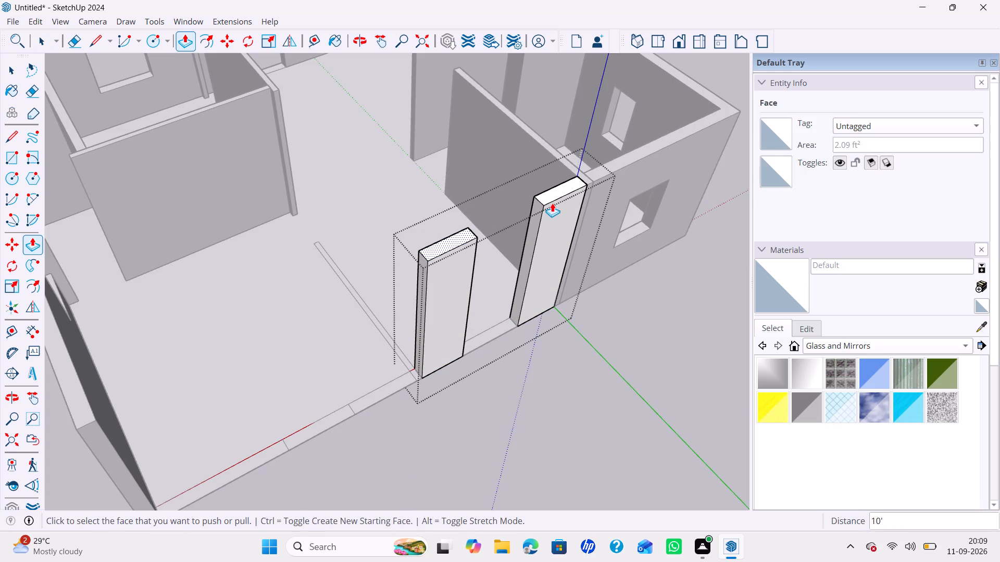
key(space)
click(384, 315)
Group the remaining thin interior wall strip beside the raised exterior segment.
double_click(376, 321)
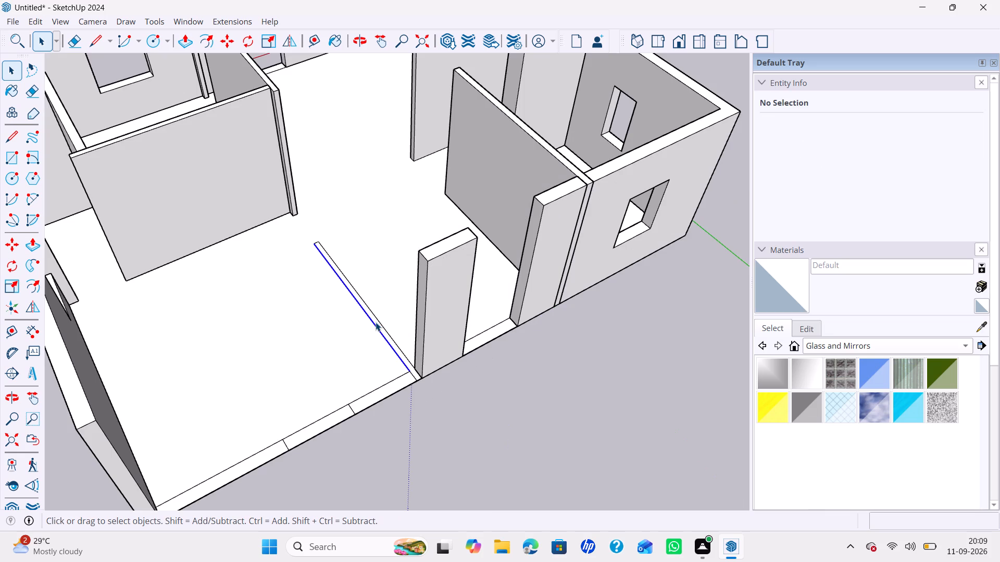
scroll(376, 323, up, 4)
double_click(378, 323)
right_click(378, 323)
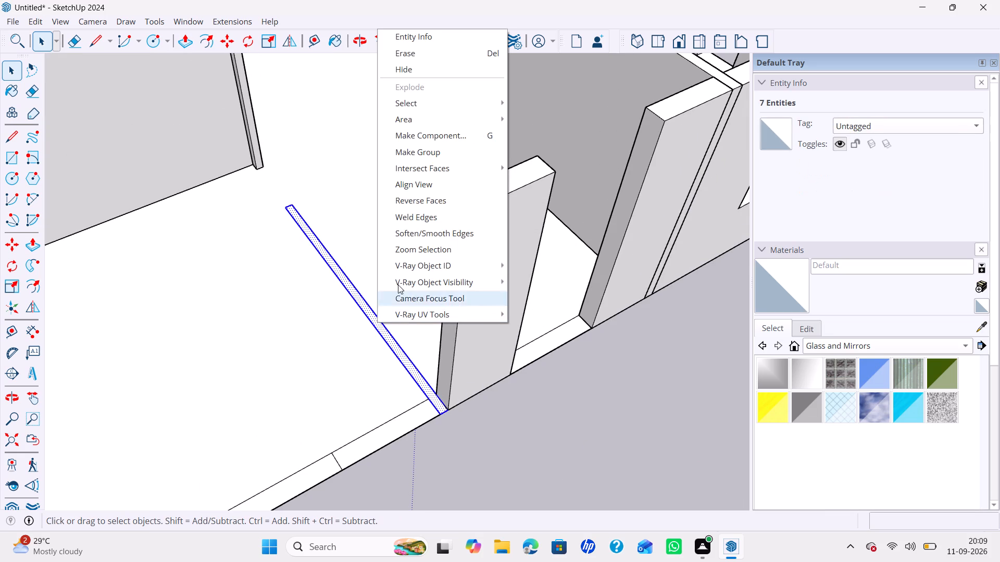
click(431, 154)
Raise the last thin interior strip into a 10' high wall.
double_click(366, 307)
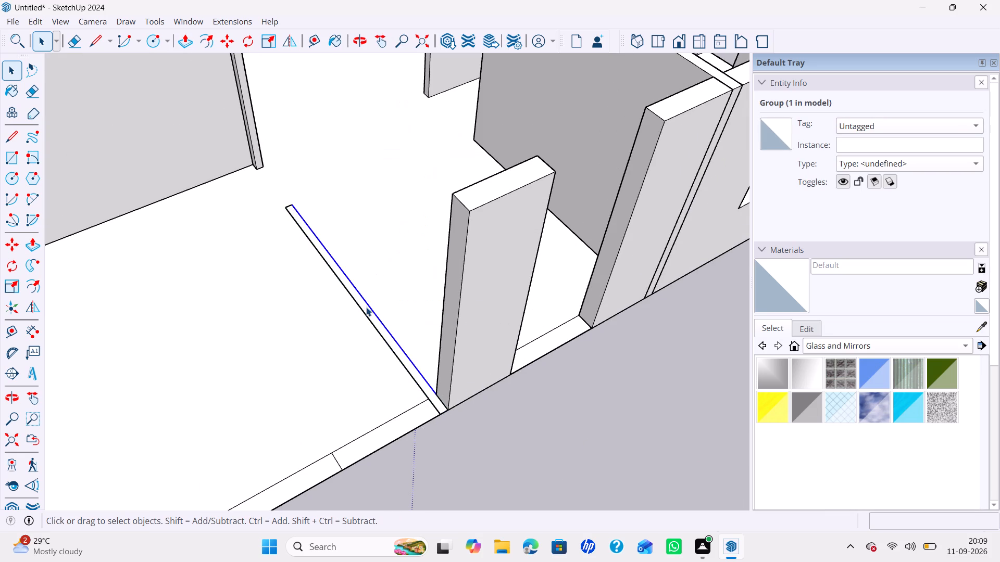
double_click(366, 309)
key(p)
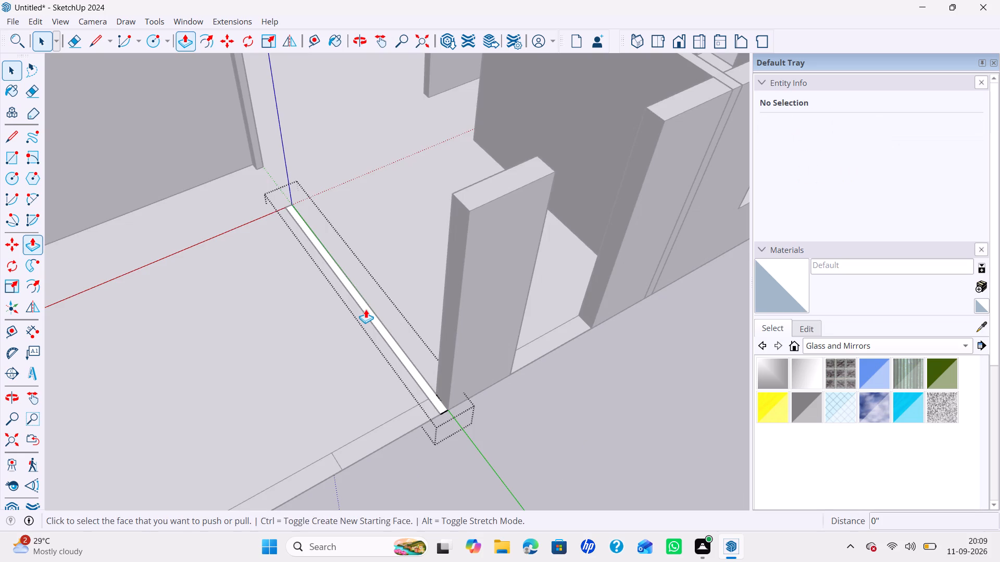
click(364, 306)
click(364, 306)
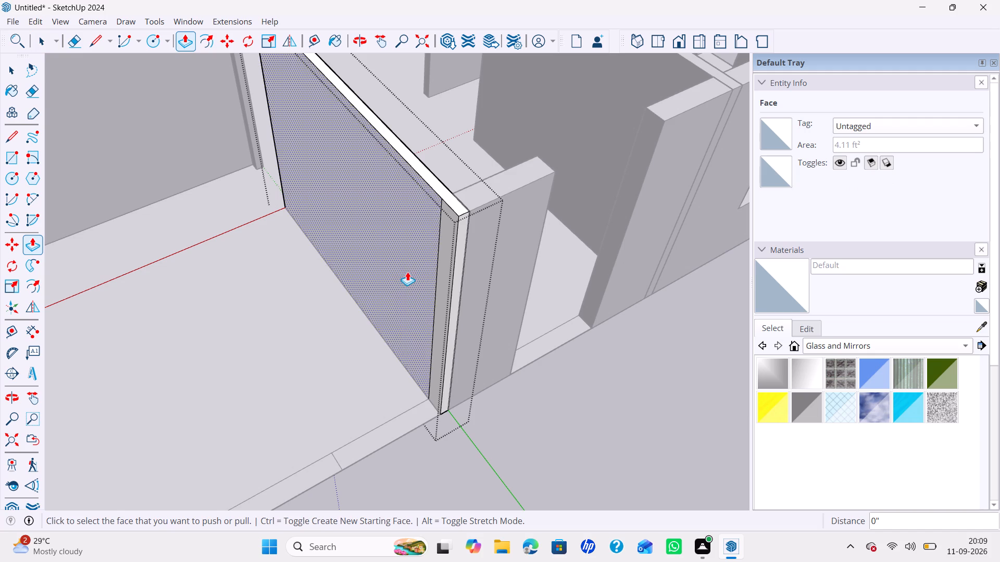
Erase the stray vertical line on this interior wall's side face, close to its exterior end.
key(e)
drag(418, 282, 435, 308)
scroll(494, 300, down, 3)
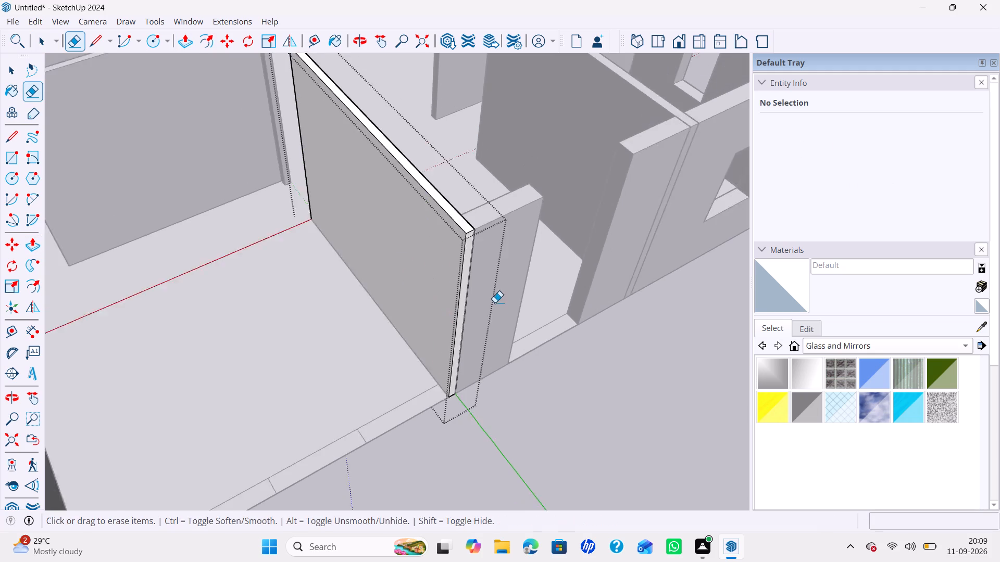
middle_drag(491, 302, 401, 331)
key(space)
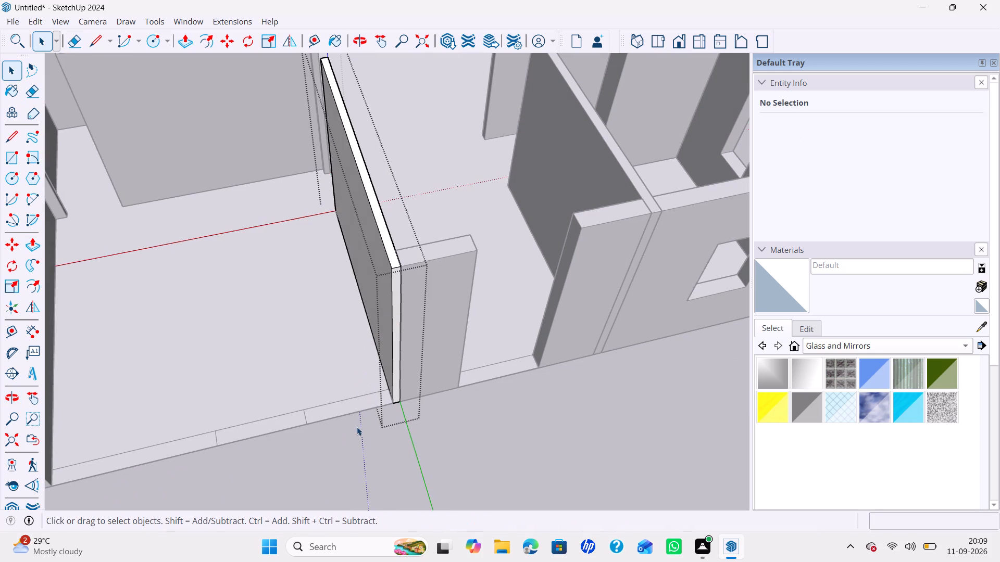
click(355, 438)
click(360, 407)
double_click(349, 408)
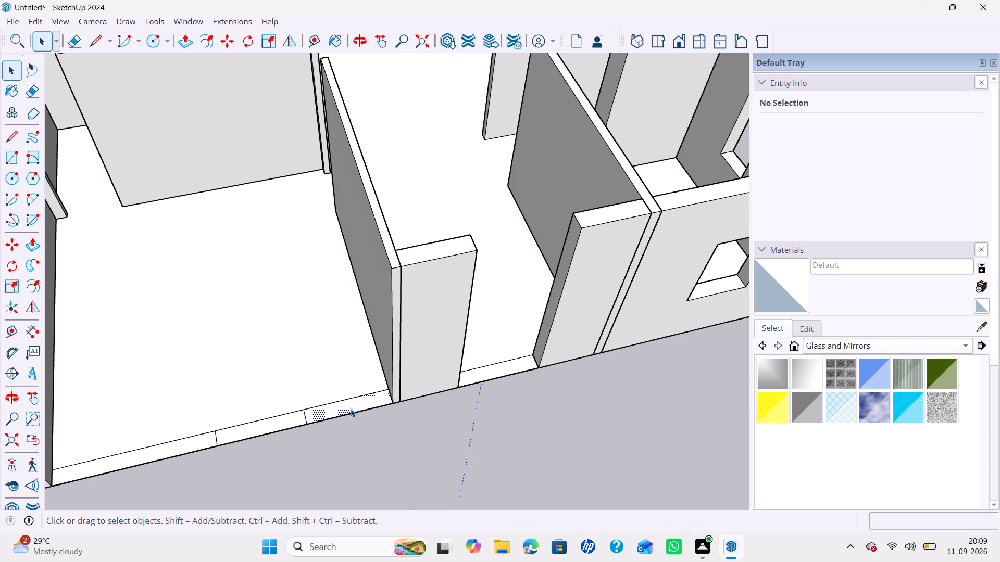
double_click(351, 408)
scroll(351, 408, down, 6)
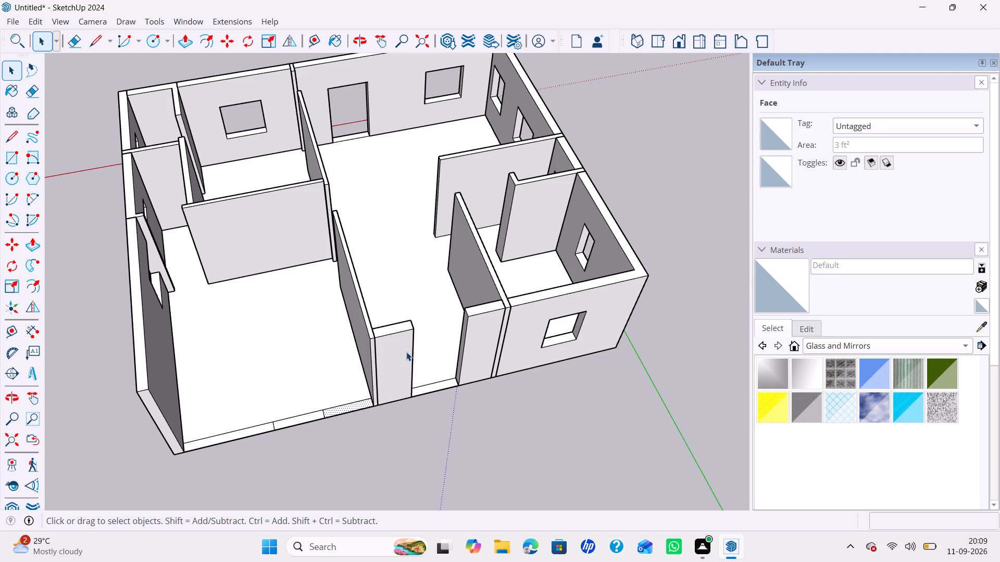
In the exterior group with the gap, copy the top end edge of the segment beside the thin interior wall 3' down, and that copy another 4' down.
double_click(406, 352)
middle_drag(441, 364, 154, 321)
scroll(264, 224, up, 6)
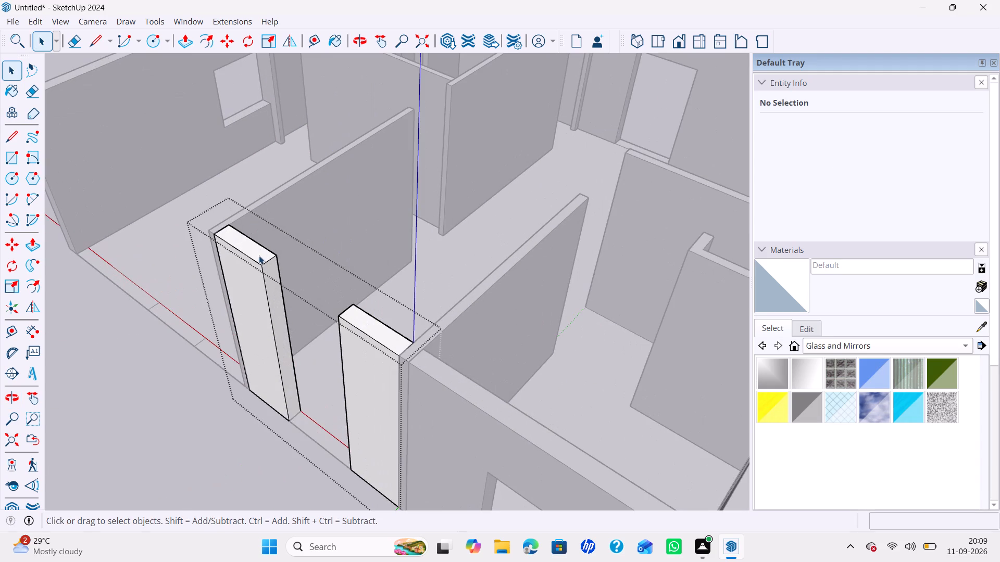
click(264, 263)
key(m)
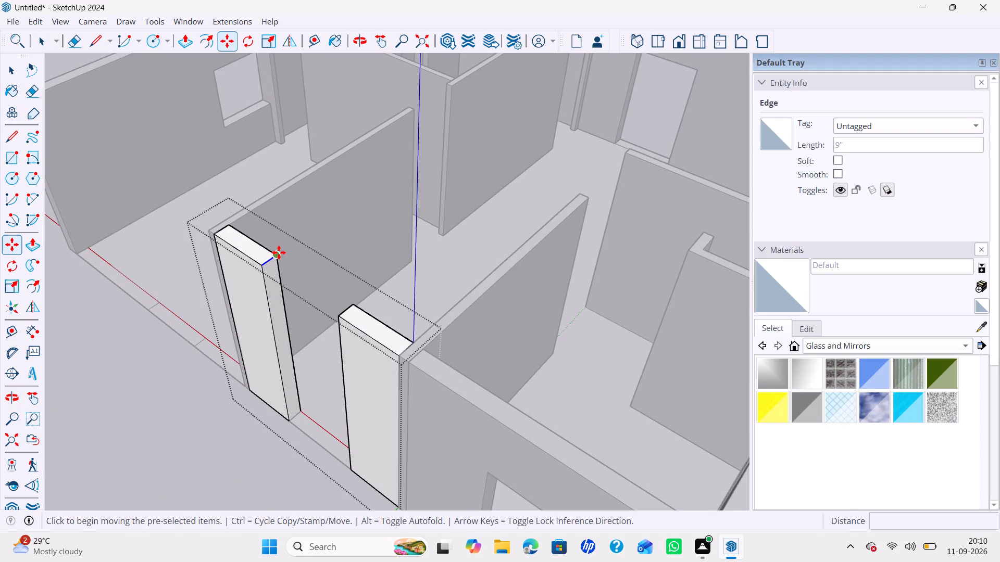
click(279, 252)
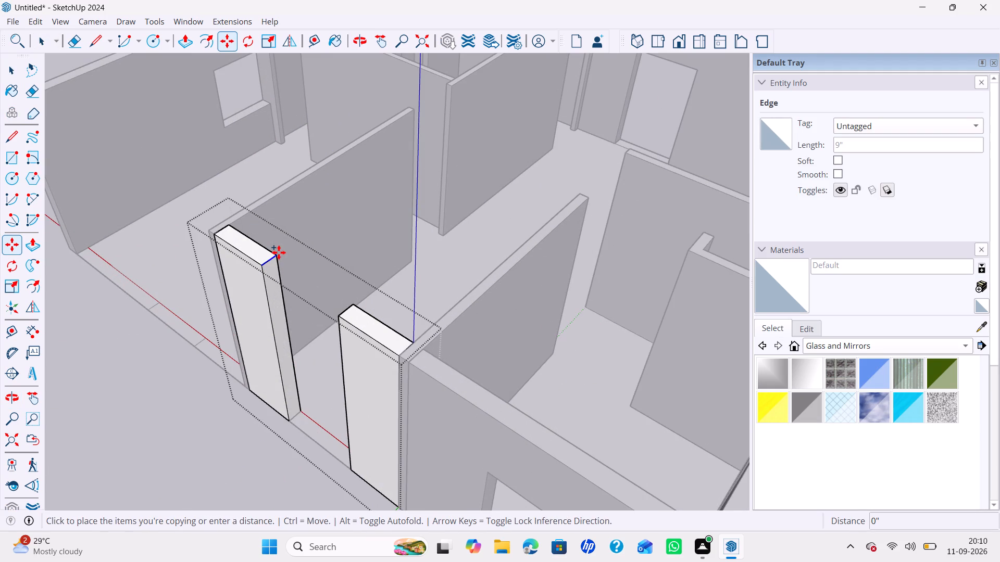
key(Up)
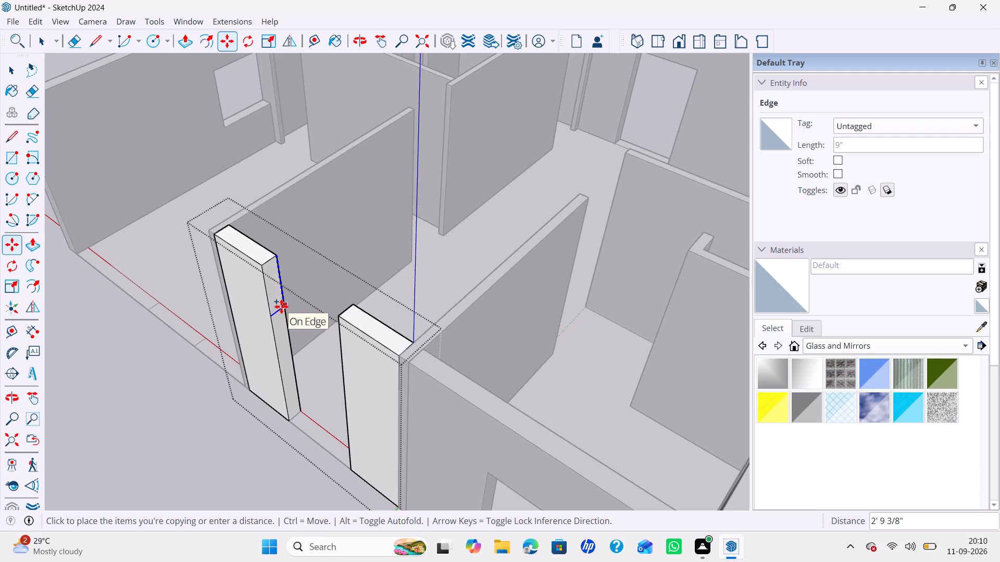
key(3)
key(apostrophe)
key(Return)
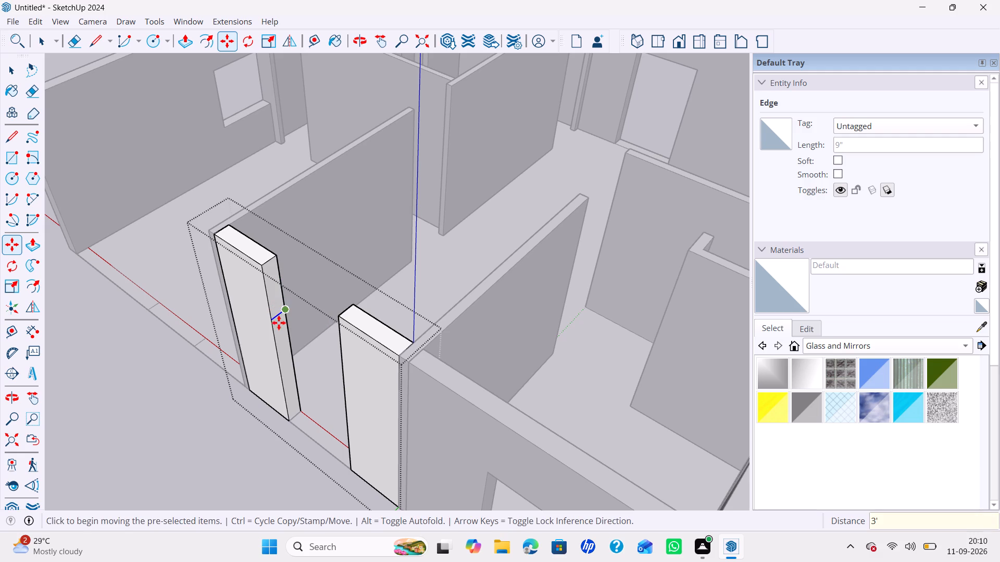
click(287, 314)
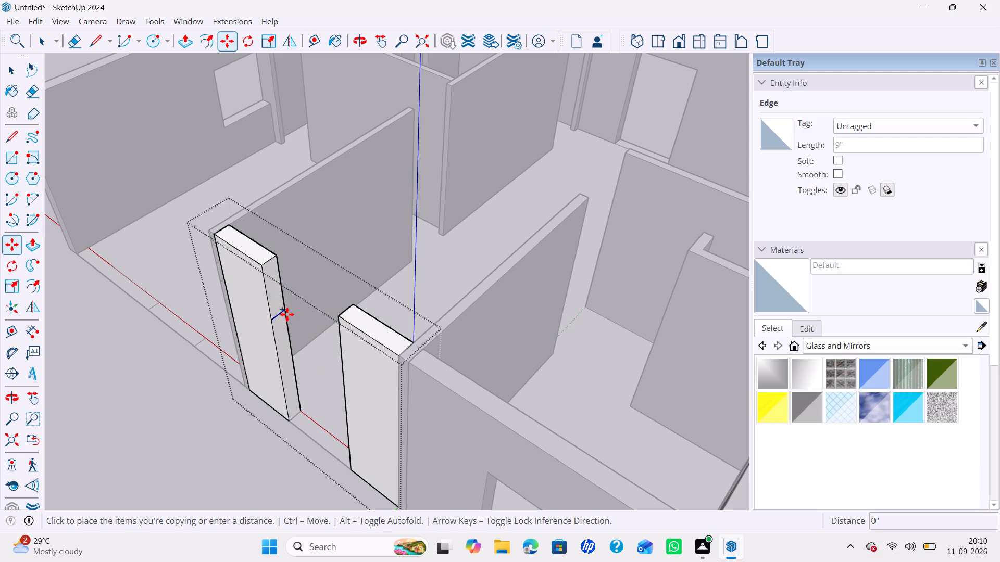
key(Up)
text(4')
key(Return)
Extend the end face's upper and lower portions 4' across the gap to the opposite segment, leaving a window opening between them.
key(p)
click(283, 299)
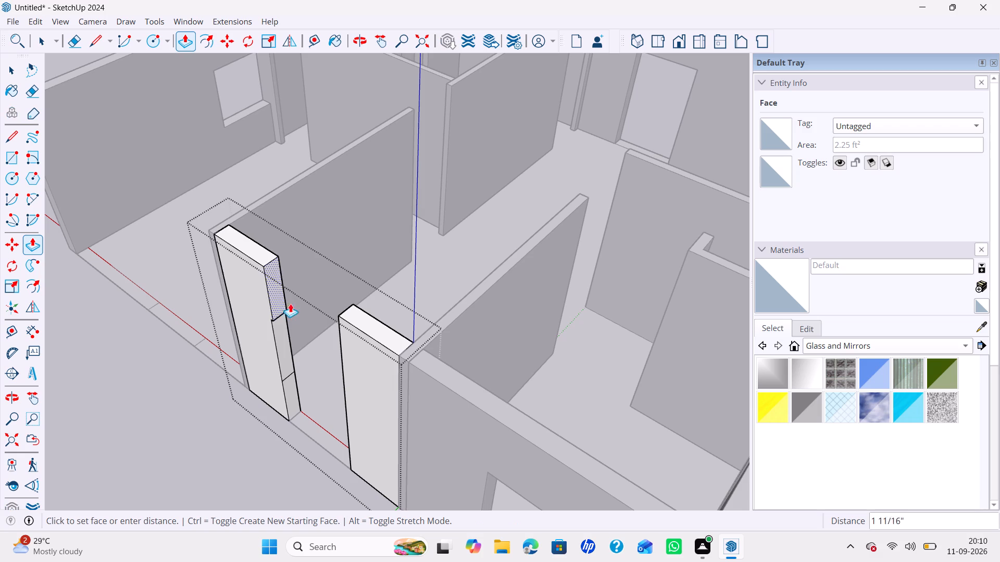
click(344, 367)
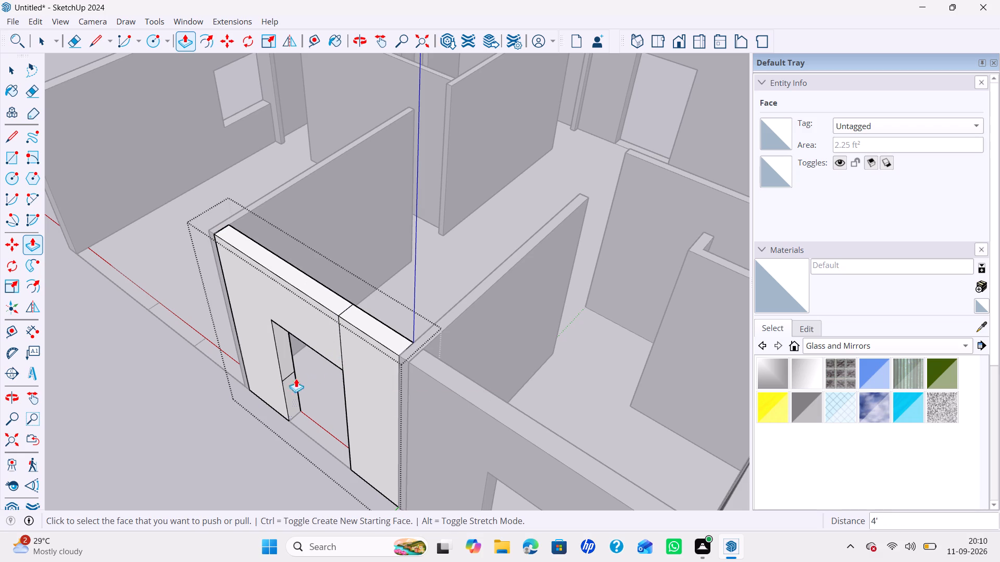
double_click(288, 386)
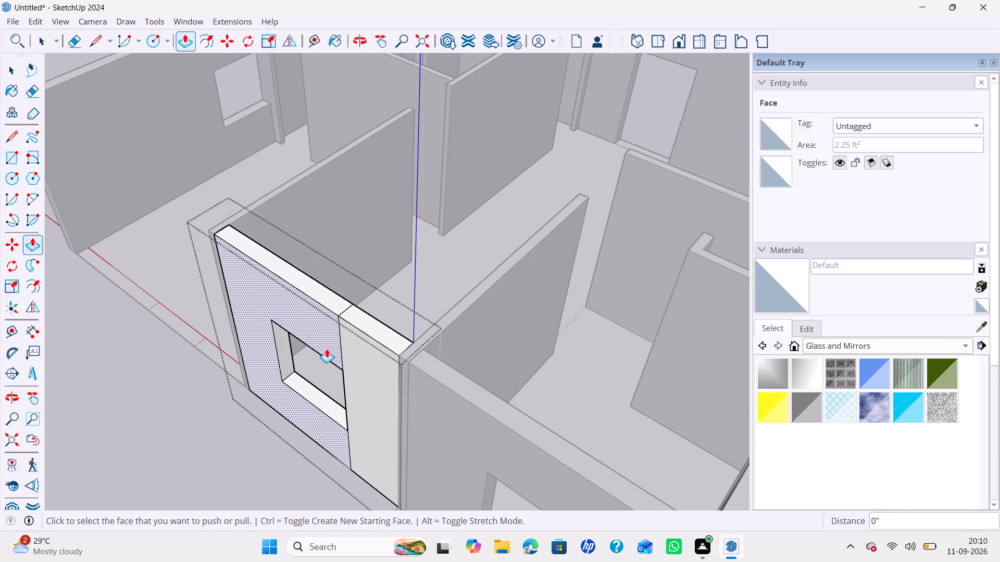
Erase the leftover seam lines on this wall's outer face, top and inner face around the window, and close the group.
key(e)
drag(343, 337, 335, 338)
click(343, 313)
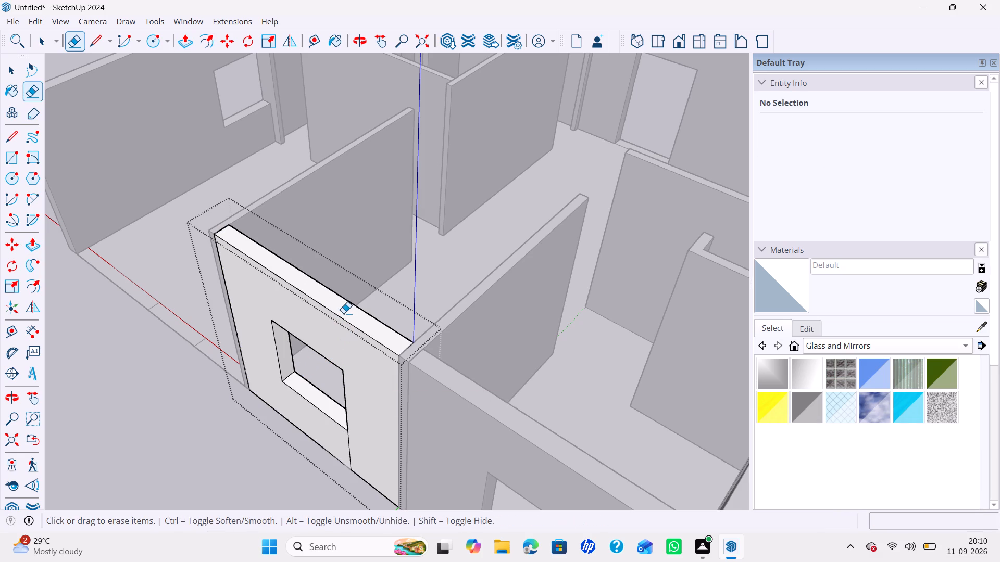
drag(346, 444, 352, 441)
scroll(446, 337, down, 1)
middle_drag(451, 334, 633, 397)
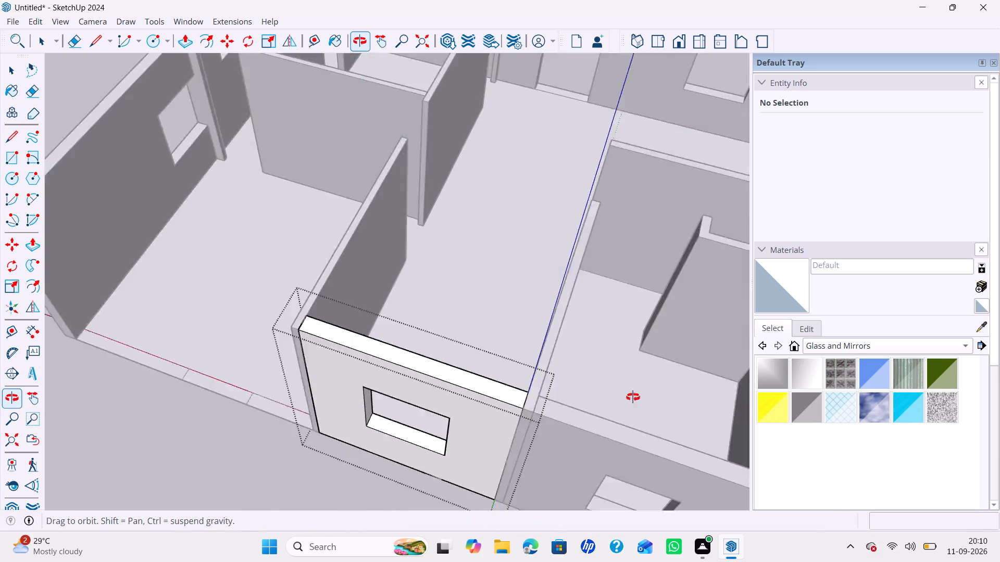
middle_drag(633, 397, 672, 405)
middle_drag(448, 358, 725, 385)
middle_drag(452, 276, 805, 190)
middle_drag(376, 150, 569, 150)
drag(361, 145, 342, 147)
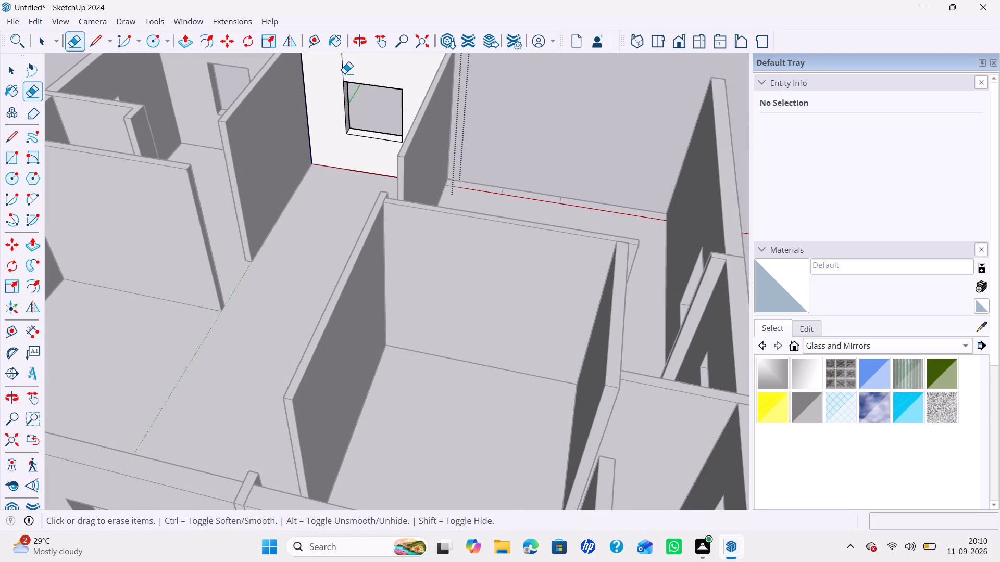
drag(337, 72, 346, 73)
key(space)
scroll(381, 106, down, 7)
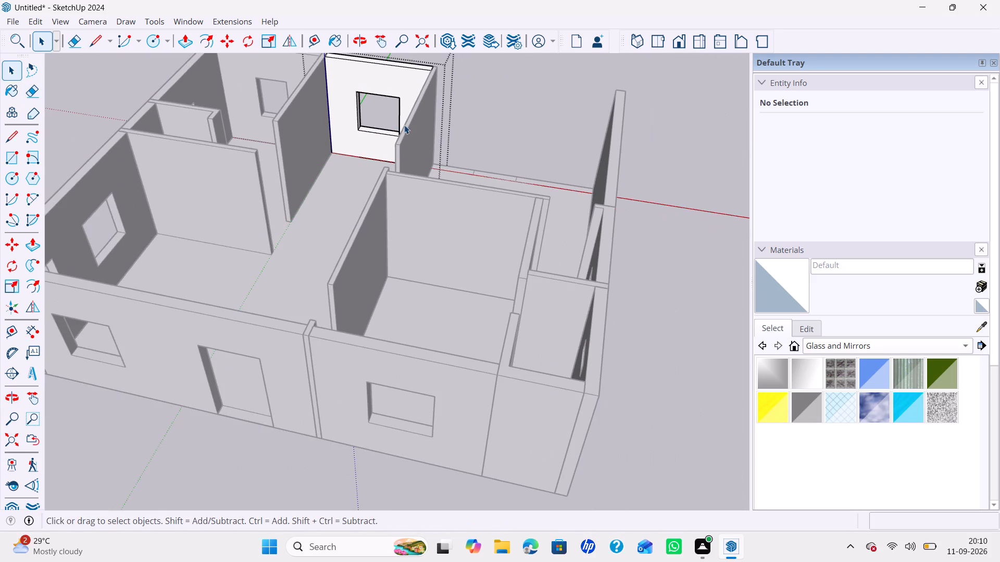
shift+middle_drag(404, 125, 359, 225)
middle_drag(454, 181, 90, 234)
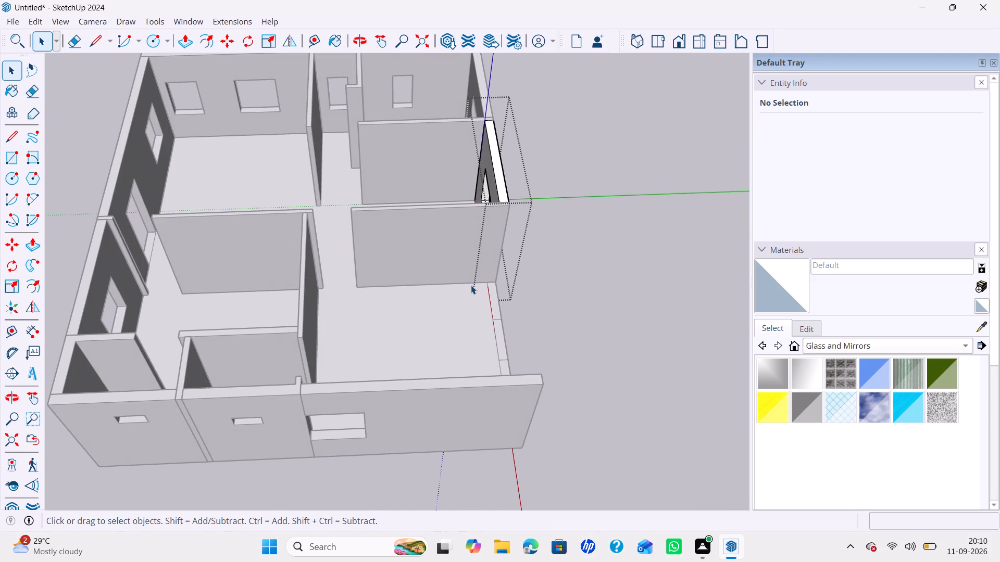
click(546, 296)
Group the two end strips of the last flat exterior wall at the corner room, leaving out the middle strip.
middle_drag(542, 308, 148, 295)
scroll(259, 391, up, 5)
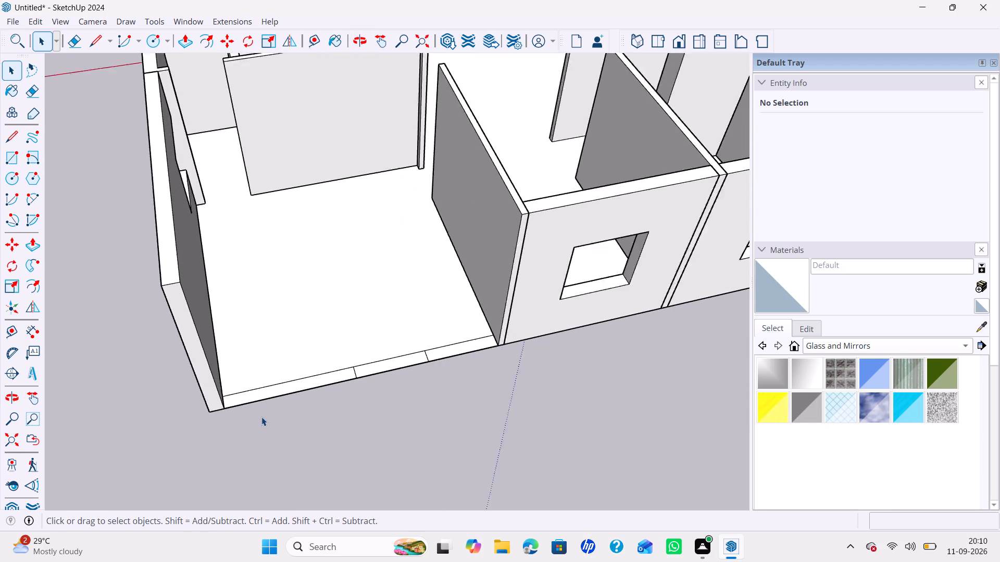
scroll(261, 417, up, 2)
ctrl+double_click(278, 382)
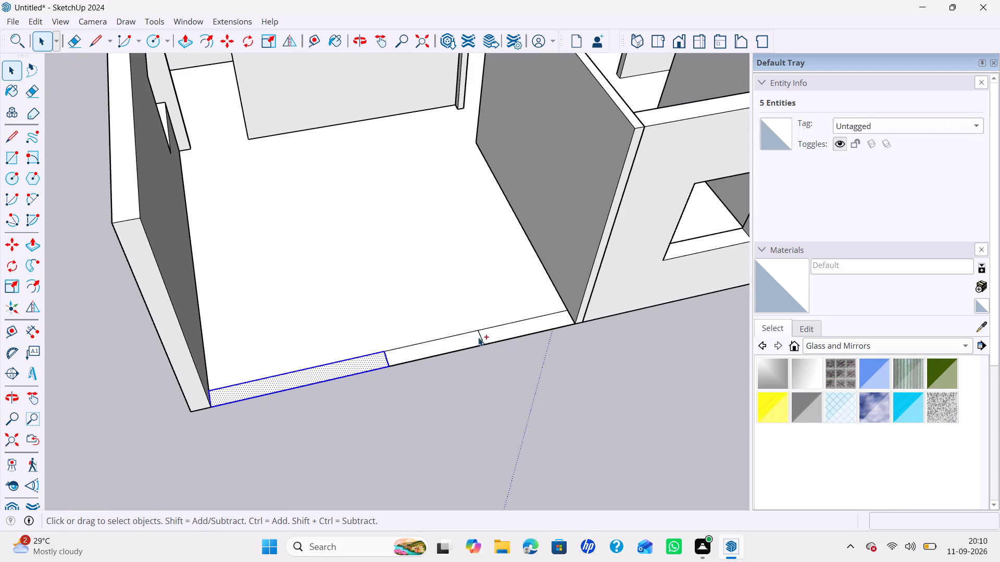
ctrl+double_click(487, 333)
right_click(489, 335)
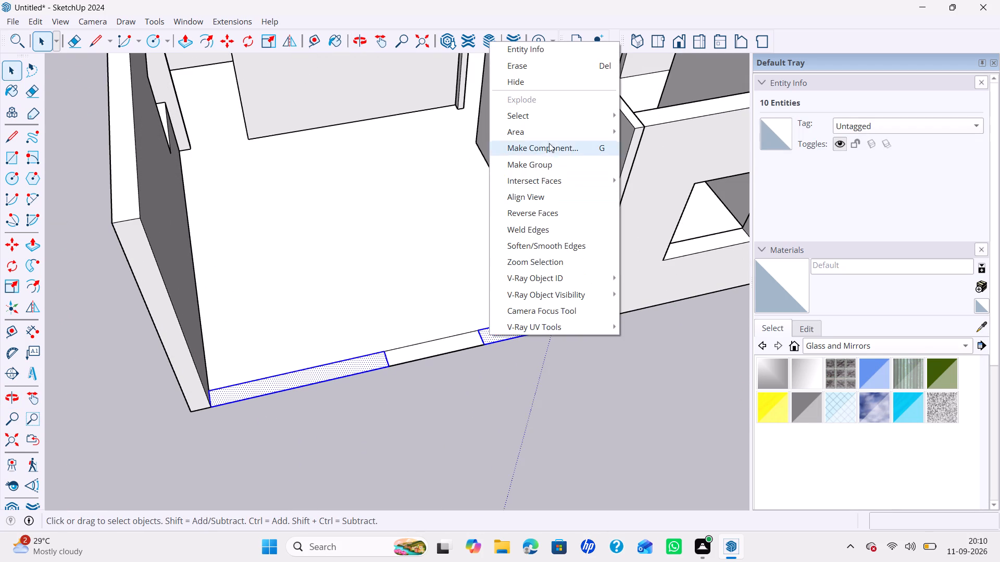
click(530, 163)
Raise both strips of the new corner-room group into 10' high wall segments.
double_click(507, 329)
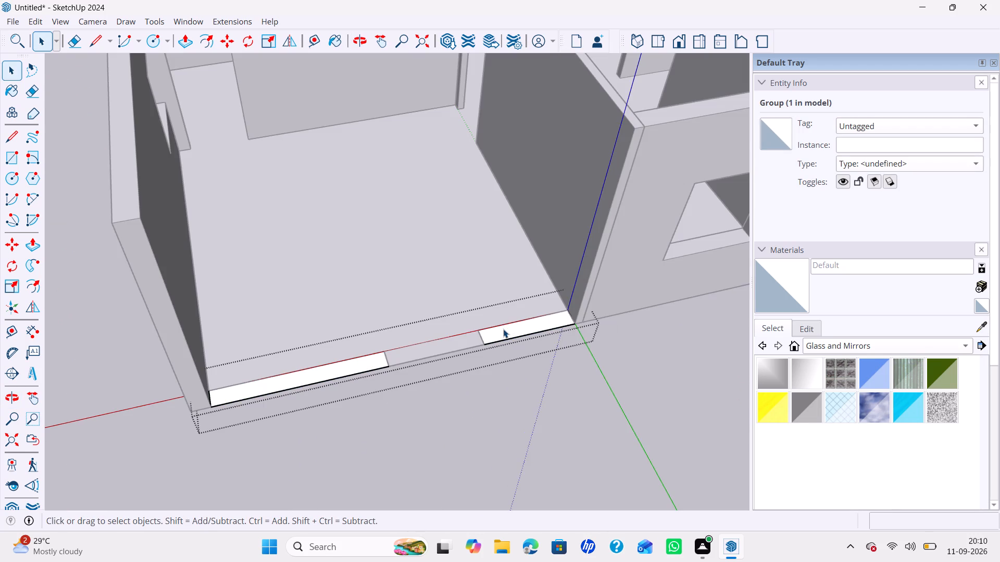
key(p)
click(520, 330)
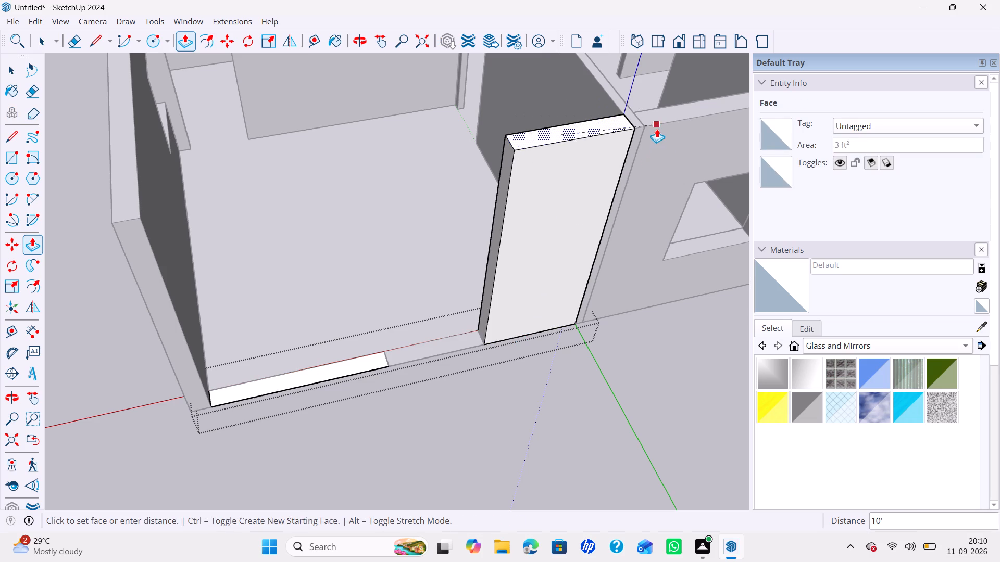
click(656, 126)
double_click(345, 371)
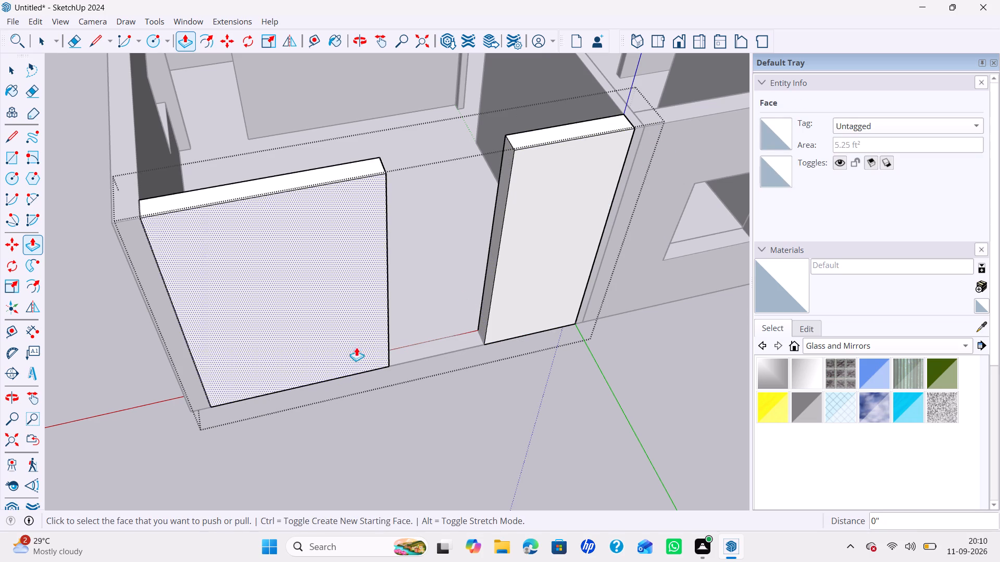
Copy the shorter segment's top end edge facing the gap 3' down, and copy that edge another 4' down.
key(space)
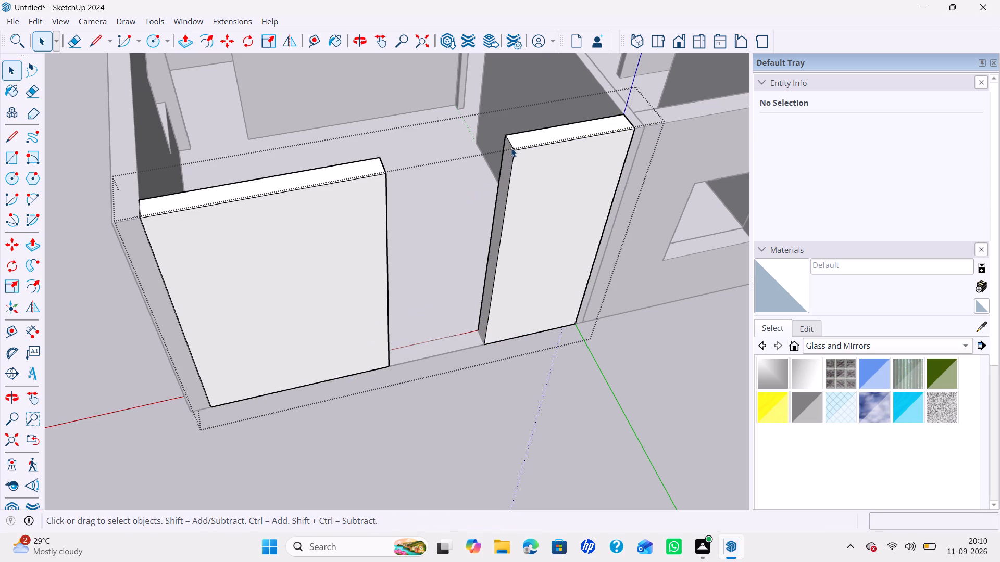
click(511, 148)
key(m)
click(517, 151)
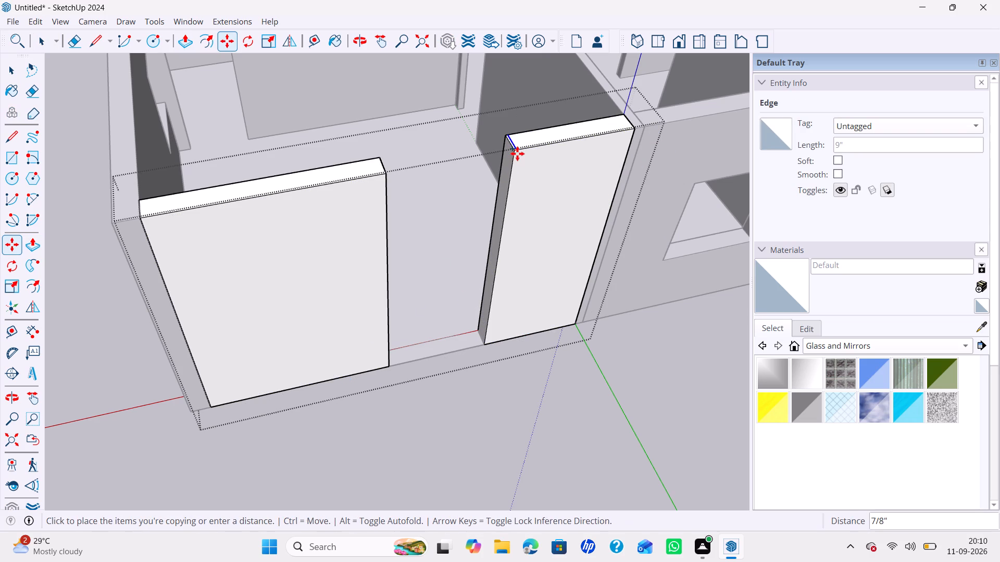
key(Up)
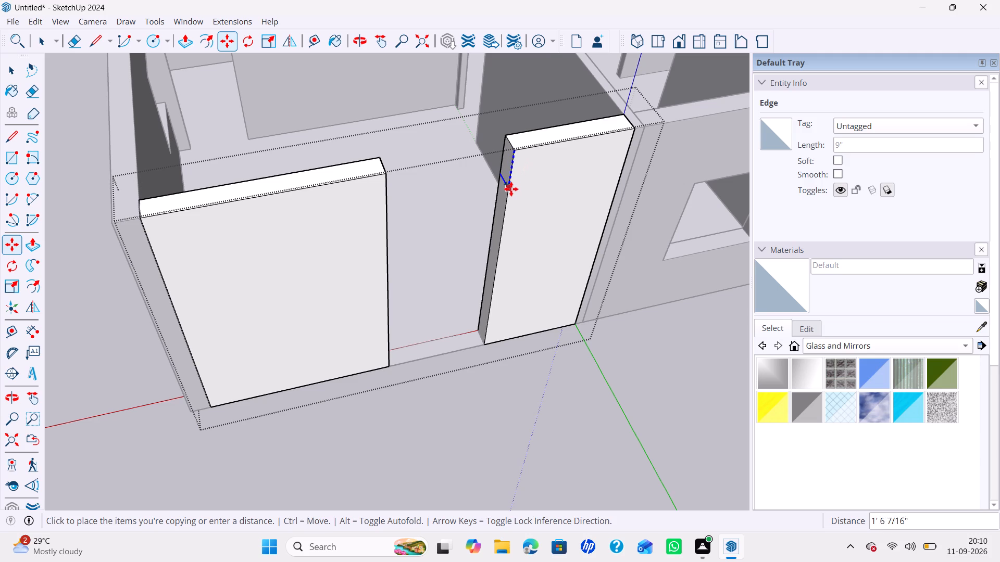
text(3')
key(Return)
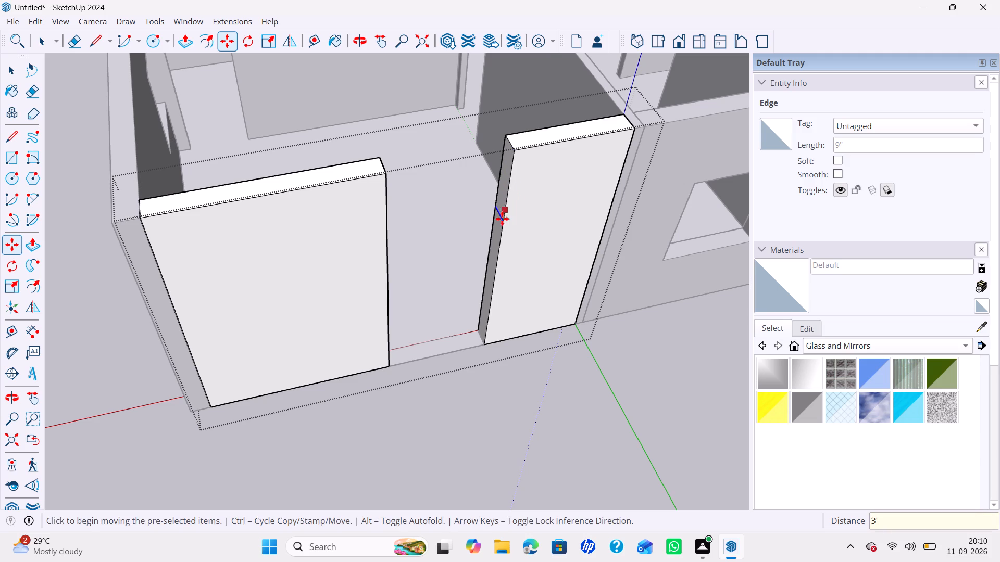
click(501, 221)
key(Up)
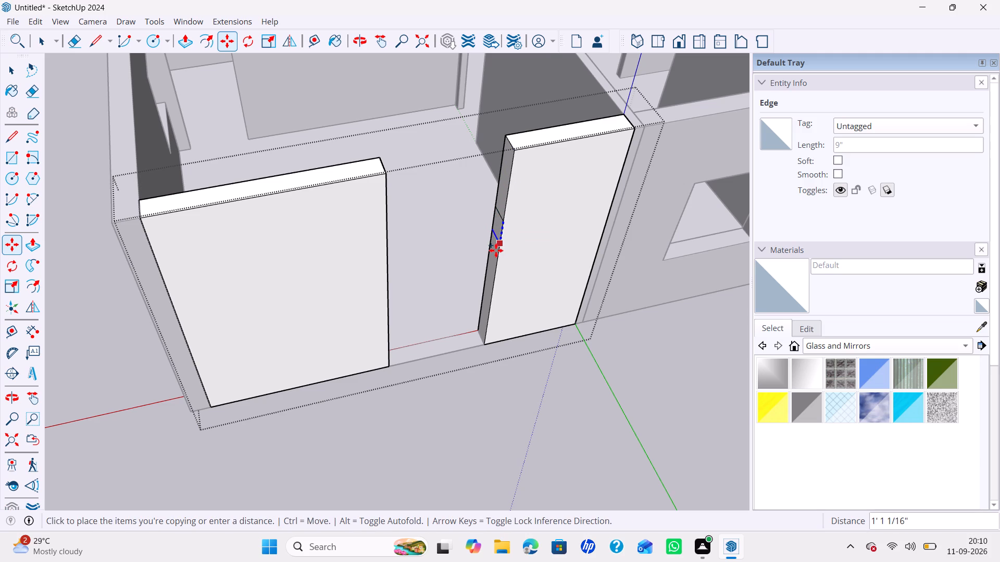
text(4')
key(Return)
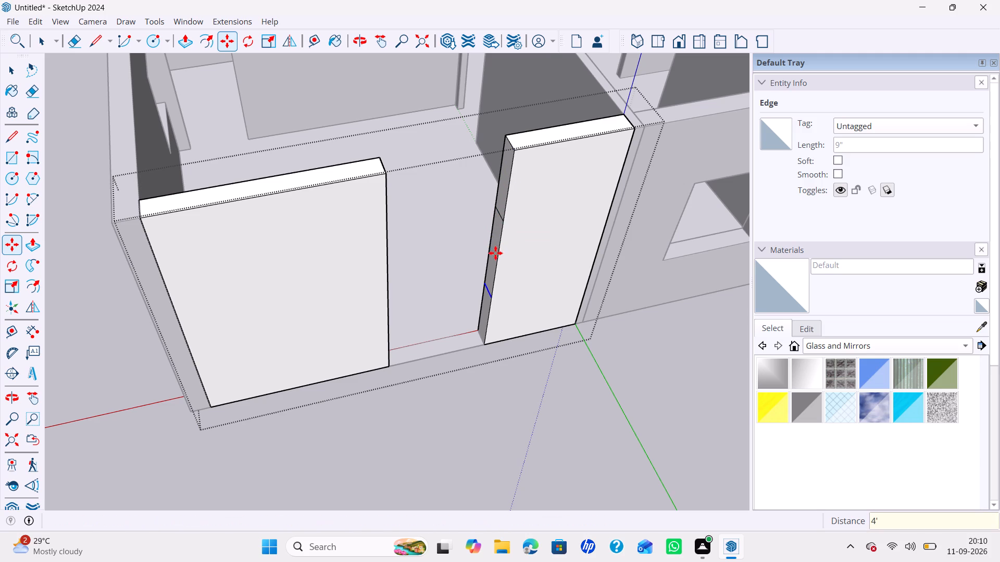
Extend the upper and lower portions of the shorter segment's end face across the gap to the longer segment, forming the window opening.
key(p)
click(500, 205)
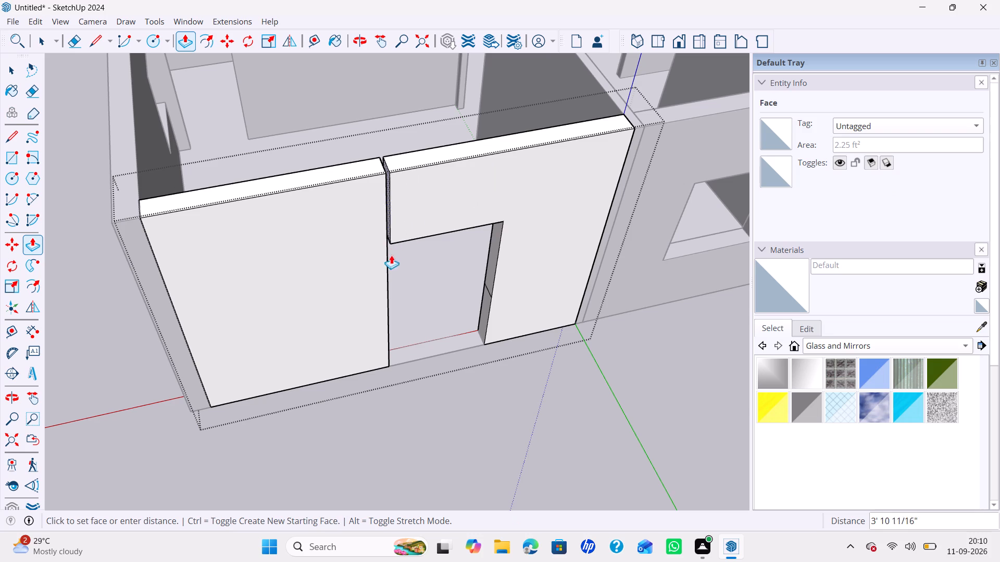
click(389, 263)
double_click(482, 314)
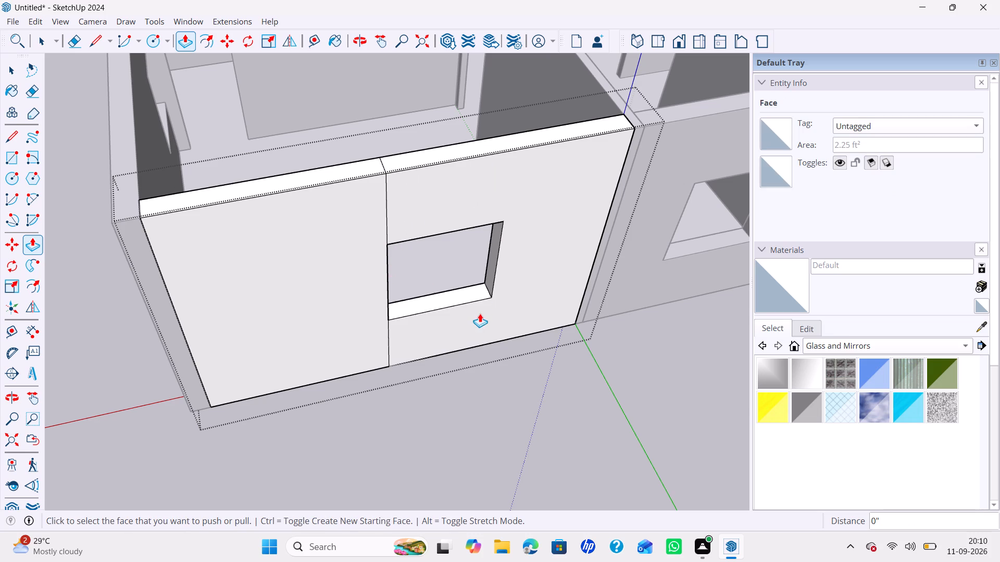
Erase the seam lines on the corner-room wall's outer face, top and inner face around the window, and close the group.
key(e)
click(386, 226)
drag(397, 332, 385, 332)
click(385, 165)
middle_drag(270, 191, 566, 206)
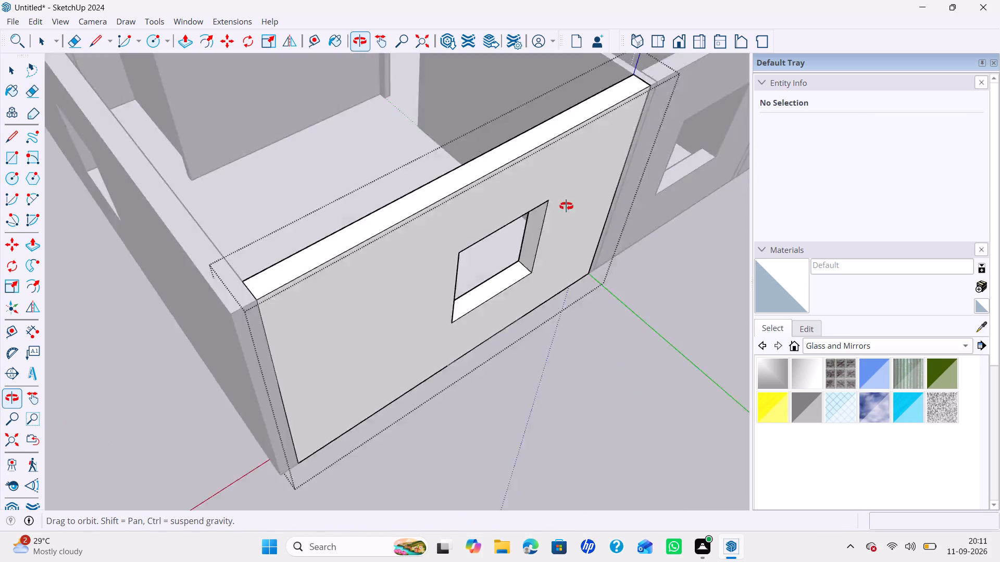
middle_drag(566, 206, 854, 214)
drag(516, 186, 508, 192)
drag(514, 182, 535, 205)
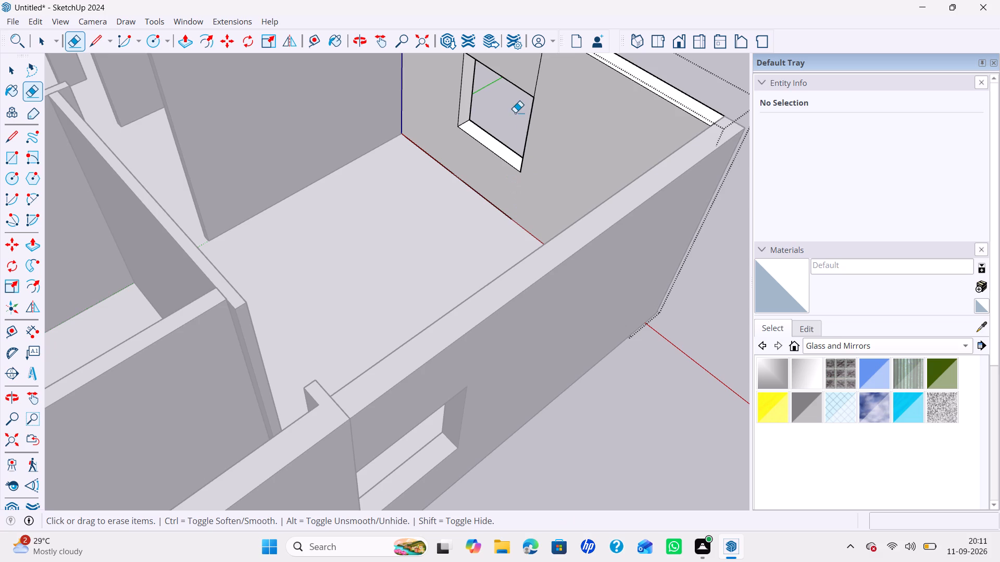
click(537, 83)
scroll(537, 83, up, 1)
scroll(563, 133, down, 7)
shift+middle_drag(573, 152, 547, 236)
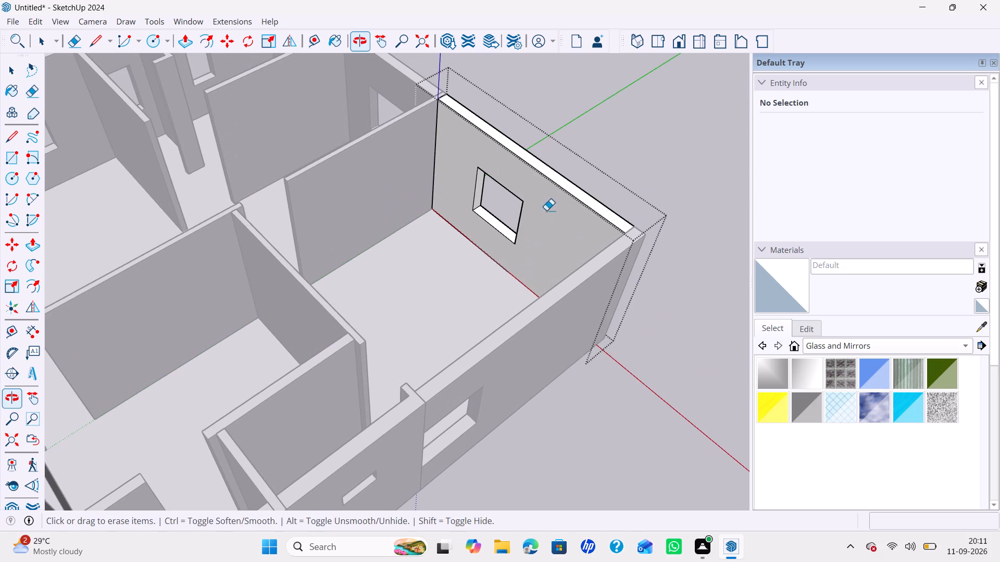
key(space)
click(598, 121)
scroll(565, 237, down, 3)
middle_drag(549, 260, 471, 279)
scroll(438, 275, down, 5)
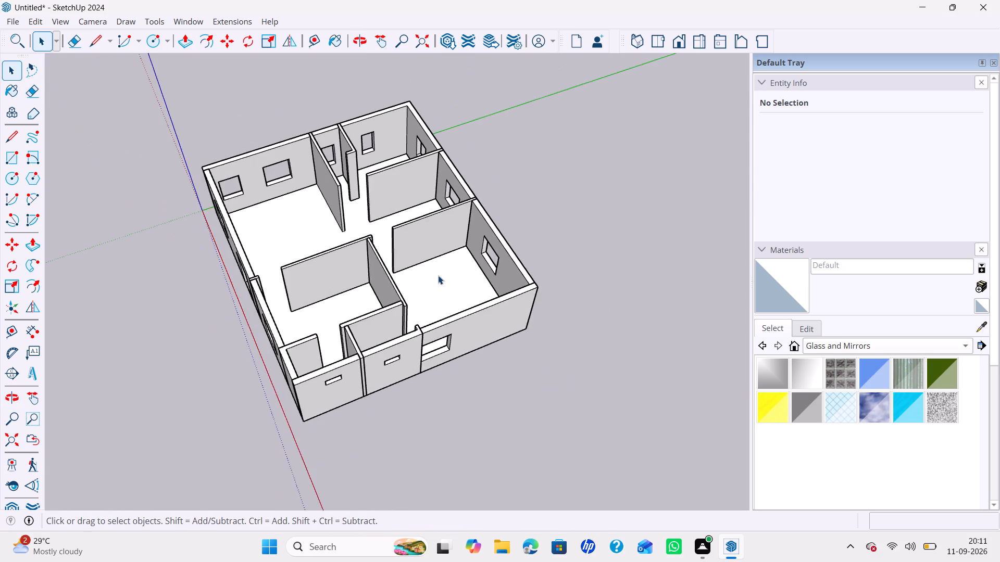
Inspect the completed walls, partitions and window openings of the house from all sides and from above.
shift+middle_drag(440, 276, 487, 320)
middle_drag(440, 329, 106, 359)
scroll(311, 283, up, 5)
shift+middle_drag(366, 293, 383, 293)
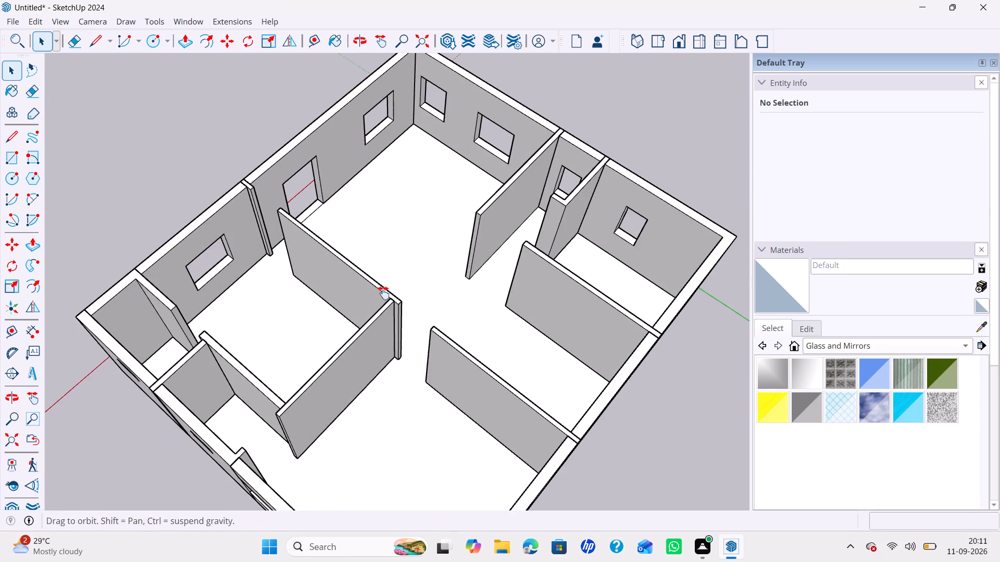
shift+middle_drag(383, 293, 412, 287)
scroll(376, 314, down, 3)
middle_drag(402, 332, 449, 322)
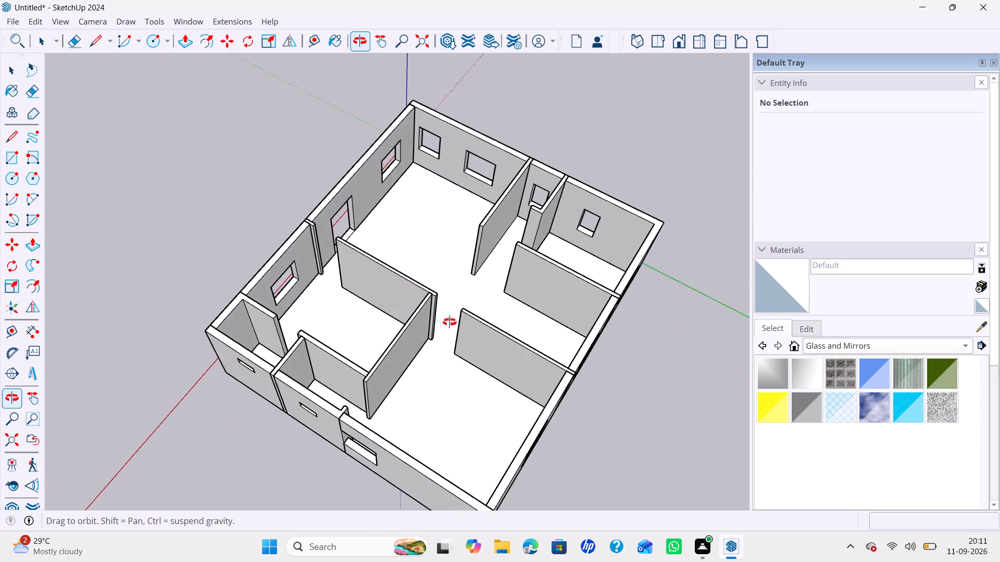
middle_drag(449, 322, 574, 389)
middle_drag(415, 325, 60, 312)
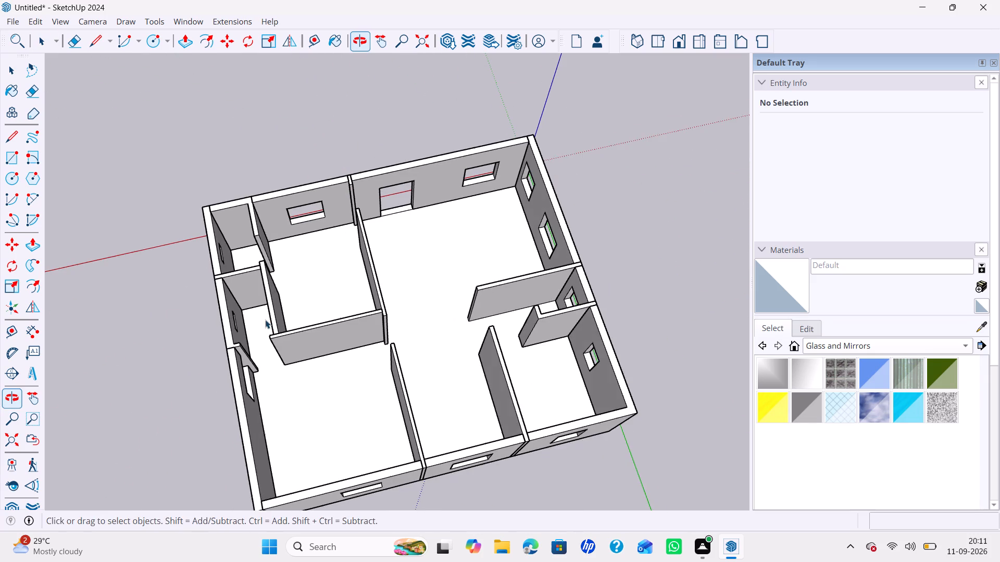
middle_drag(316, 338, 626, 295)
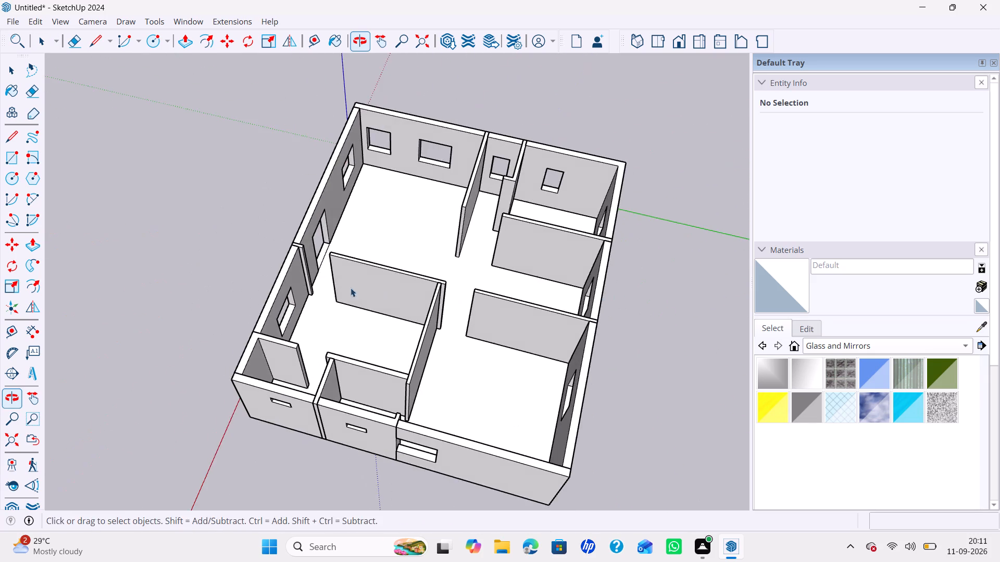
middle_drag(345, 286, 686, 262)
scroll(367, 283, up, 1)
middle_drag(311, 311, 528, 318)
scroll(324, 280, down, 2)
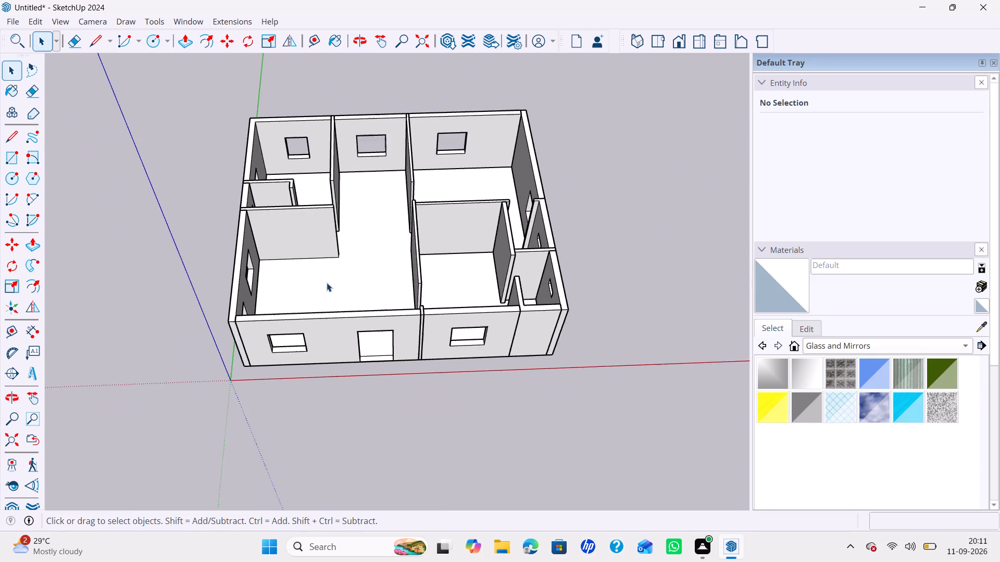
shift+middle_drag(327, 283, 345, 328)
scroll(387, 247, up, 1)
shift+middle_drag(386, 269, 368, 301)
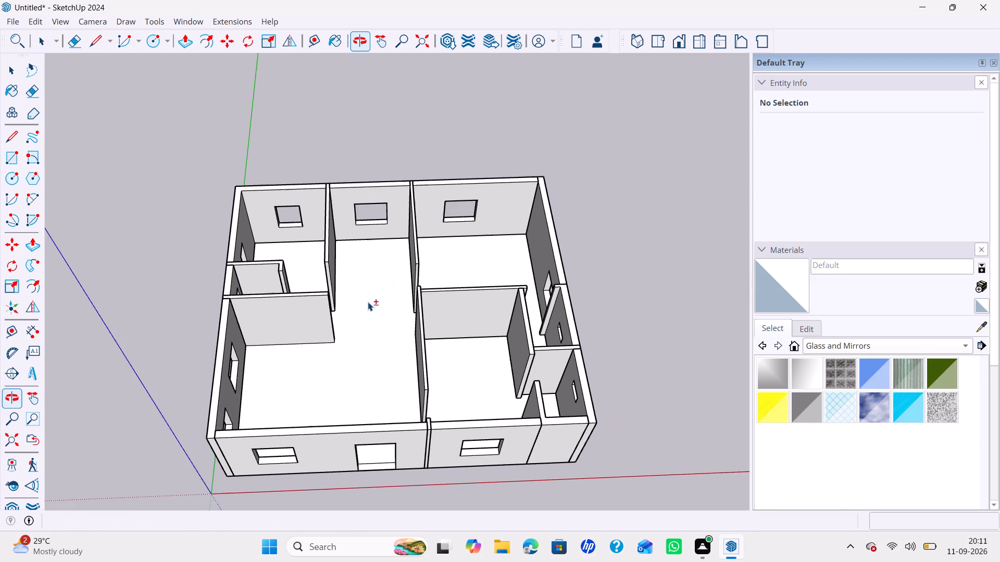
middle_drag(368, 287, 375, 344)
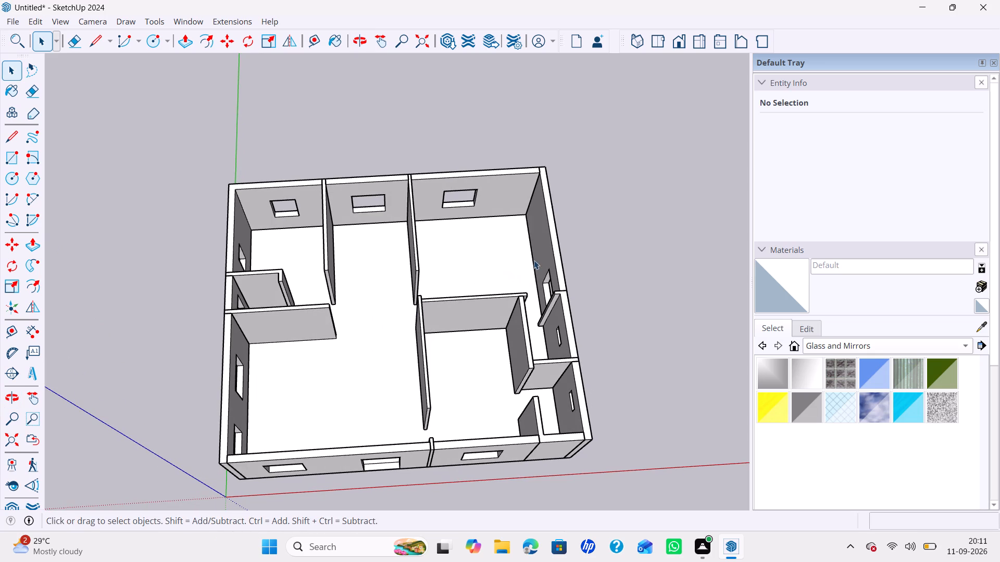
Create a new group and draw a 2' by 11'7" floor rectangle from the rear corner room's inner corner along its side wall.
scroll(559, 228, up, 1)
right_click(599, 199)
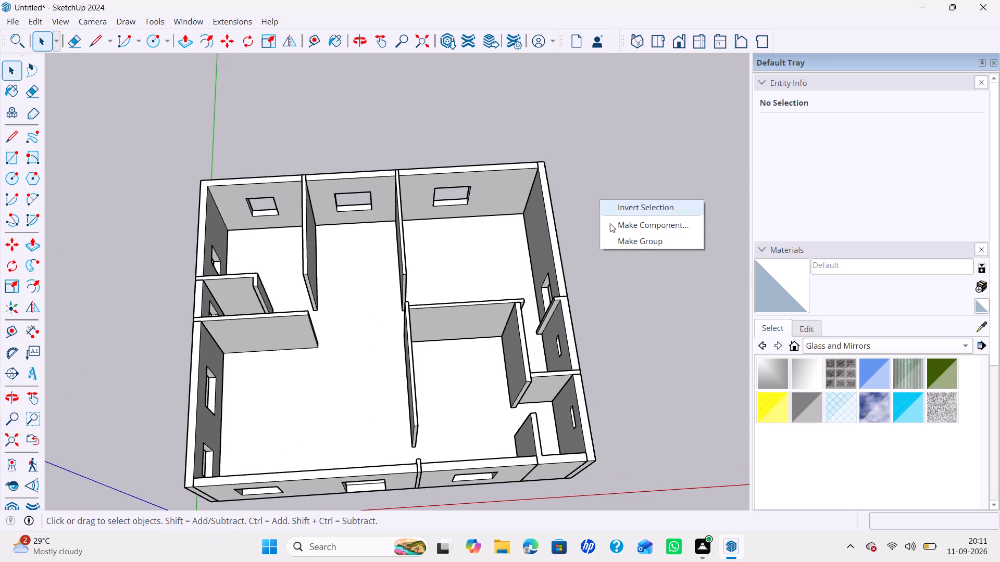
click(620, 239)
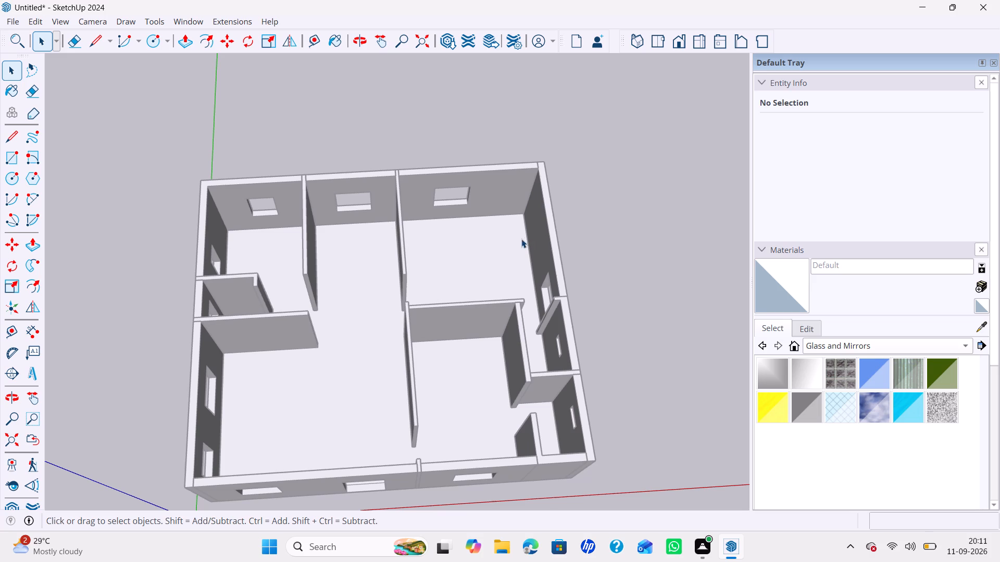
key(r)
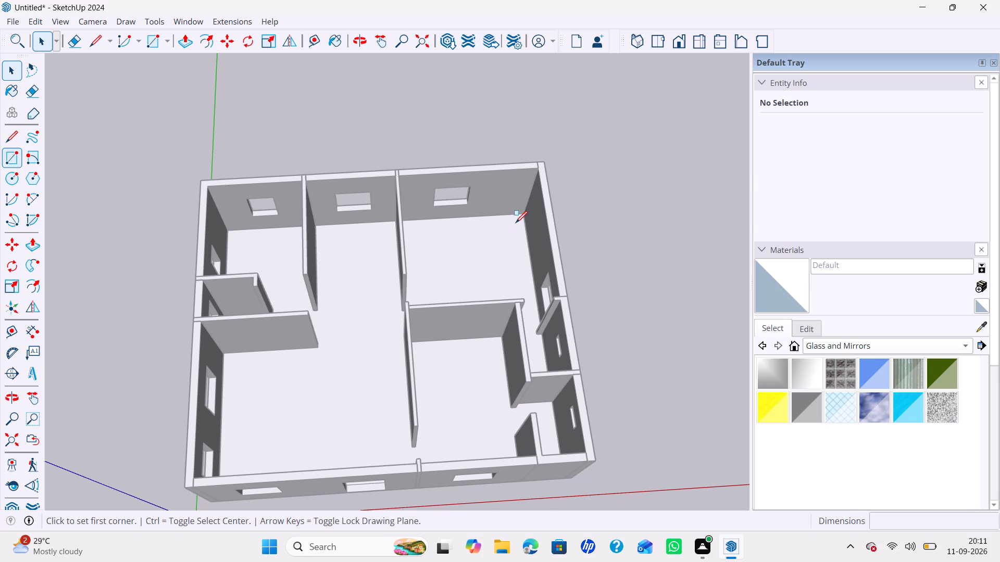
click(523, 213)
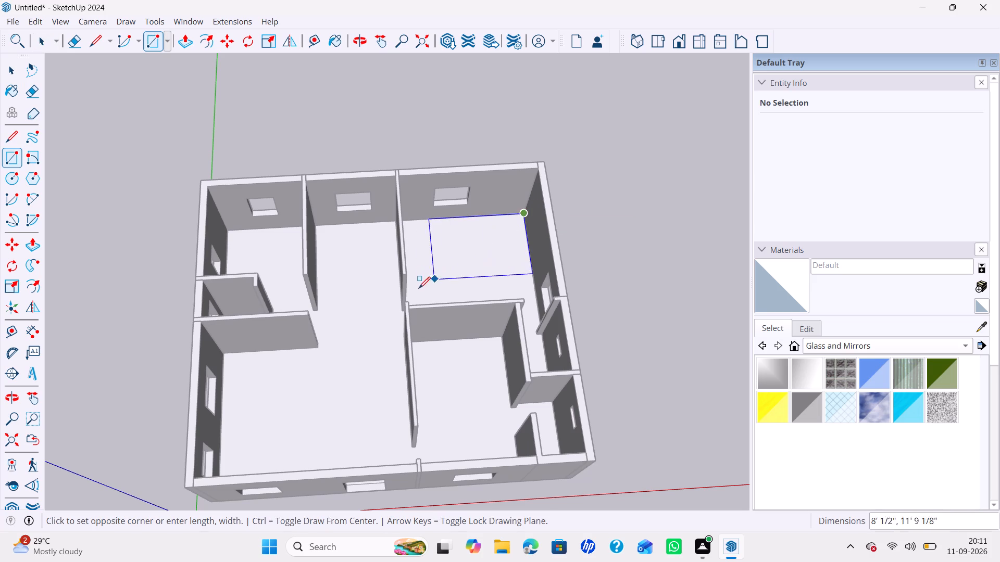
middle_drag(415, 314, 408, 403)
scroll(421, 299, up, 4)
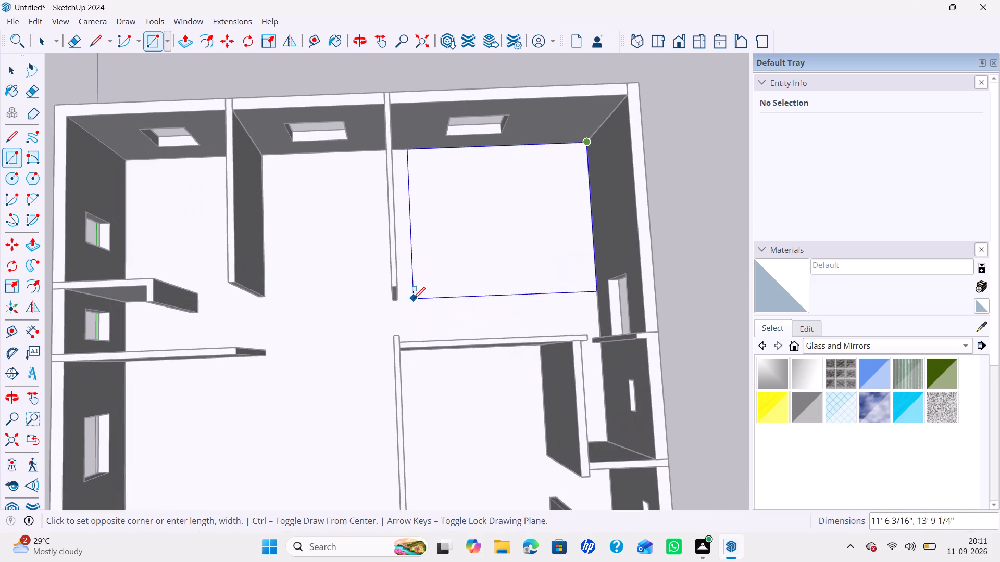
scroll(410, 297, up, 3)
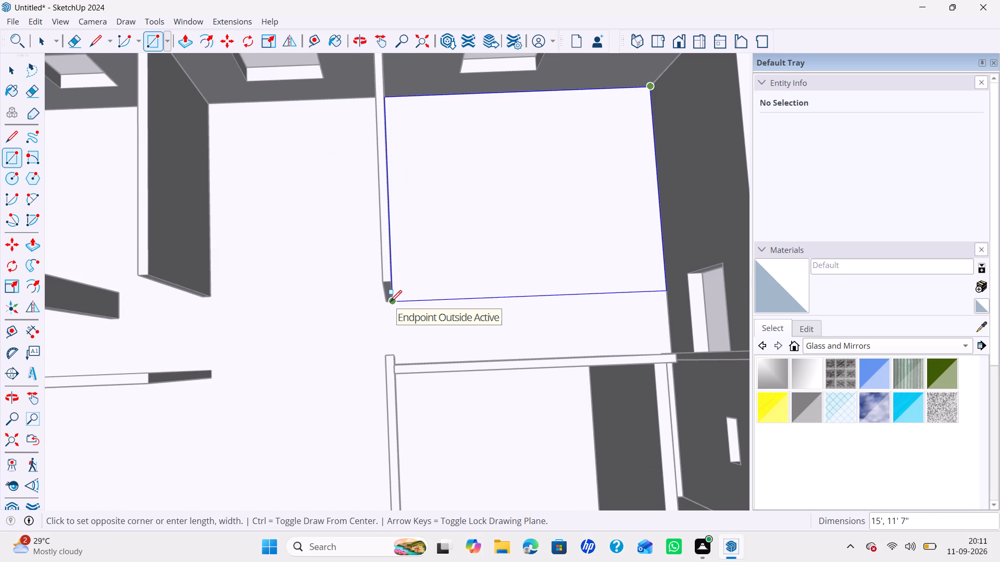
key(2)
key(apostrophe)
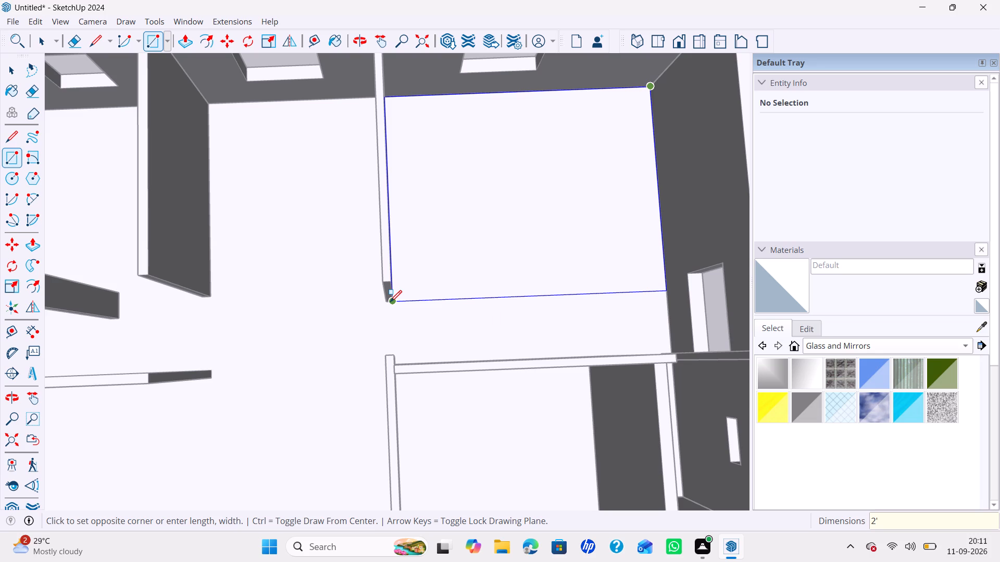
key(comma)
text(11')
text(7")
key(Return)
key(space)
Move the rectangle's short front edge 7" back along the green axis to shorten the strip.
scroll(486, 286, down, 3)
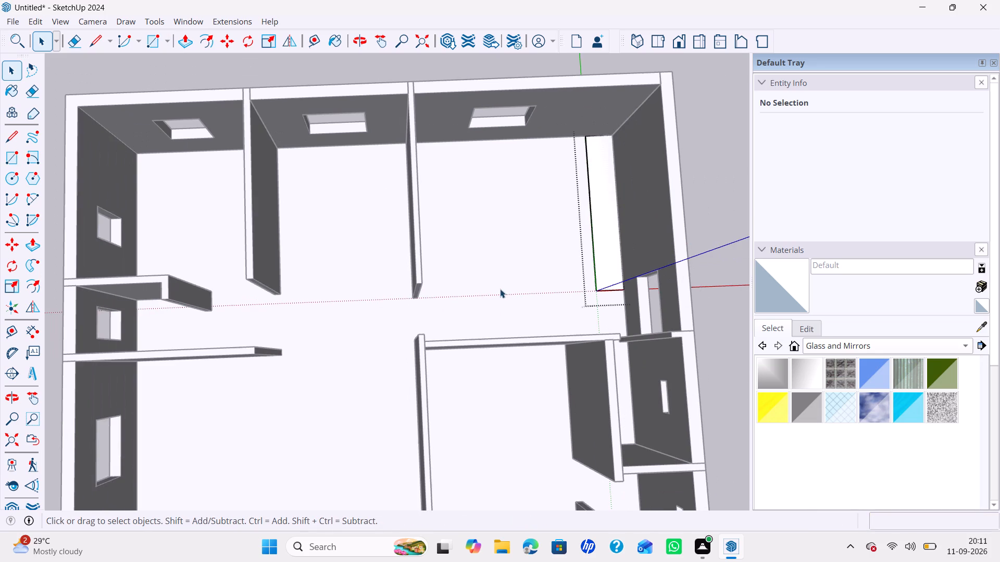
scroll(583, 305, up, 4)
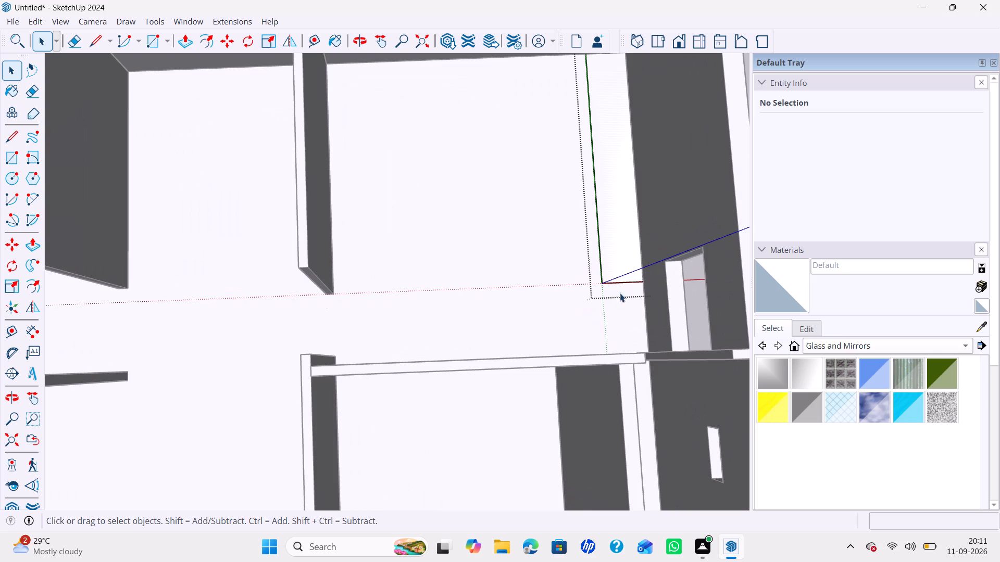
click(631, 283)
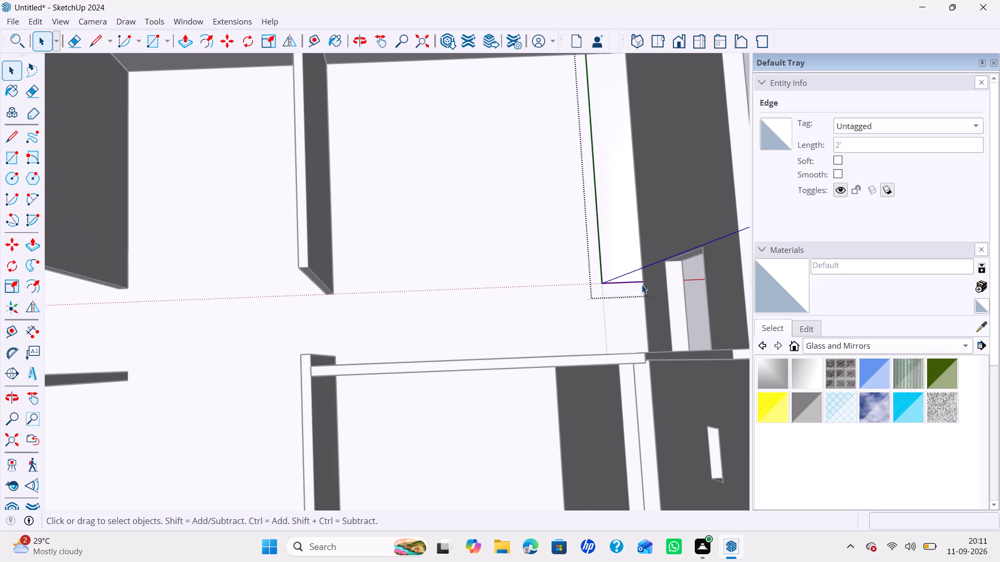
key(m)
click(644, 284)
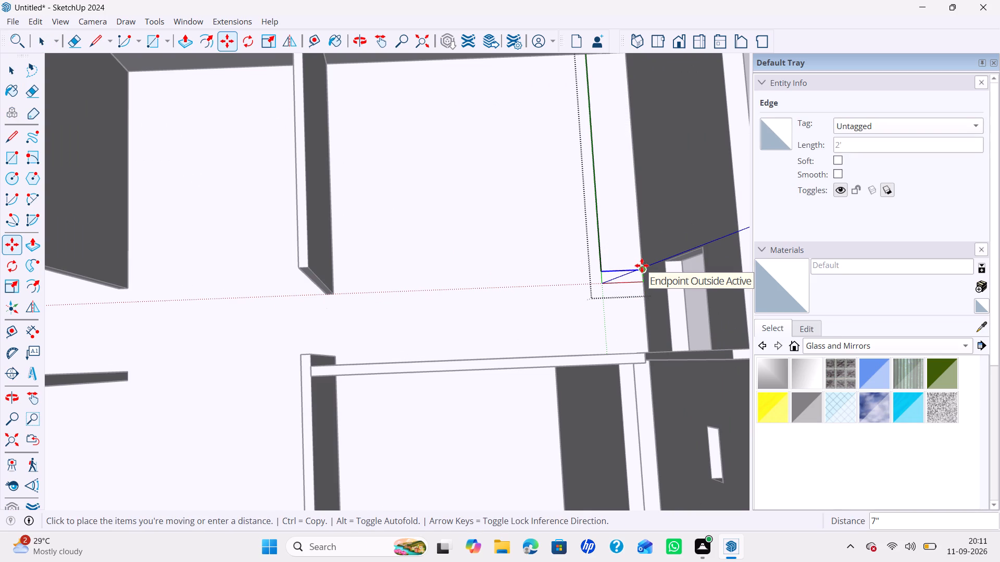
key(Left)
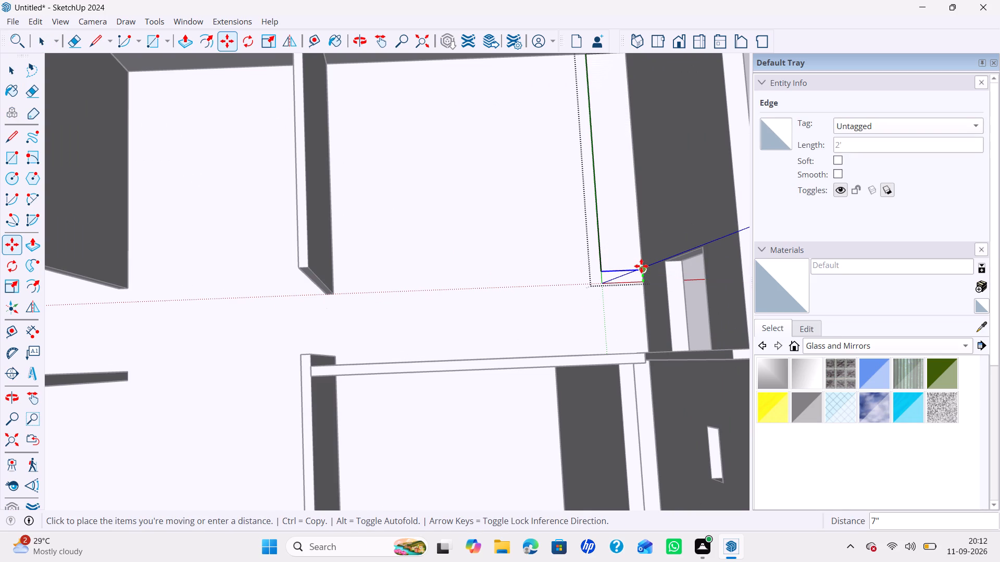
click(667, 259)
key(space)
Push/Pull the floor strip along the corner room's side wall up 4" as a base.
scroll(604, 255, down, 3)
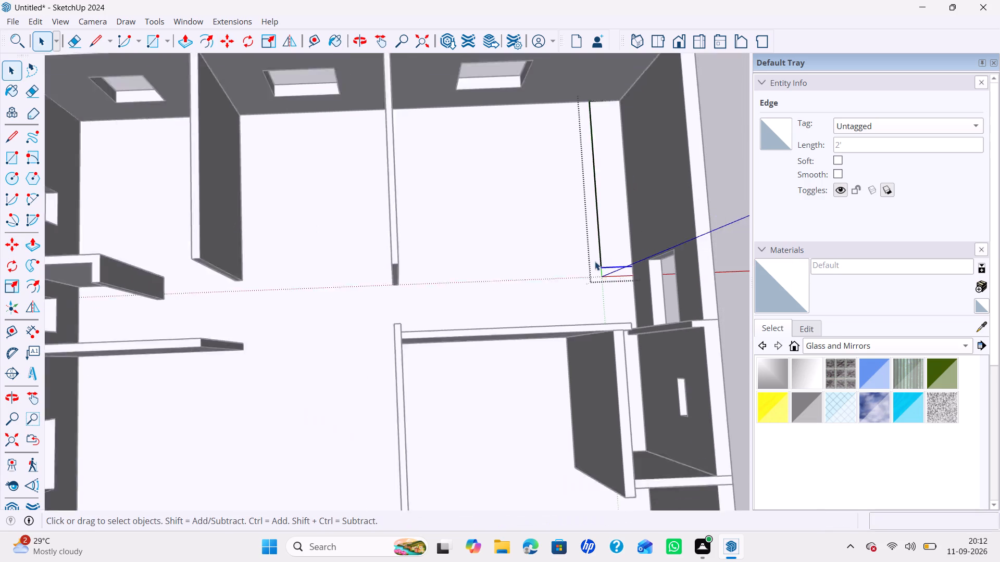
scroll(595, 261, down, 4)
shift+middle_drag(601, 263, 464, 275)
middle_drag(487, 278, 507, 254)
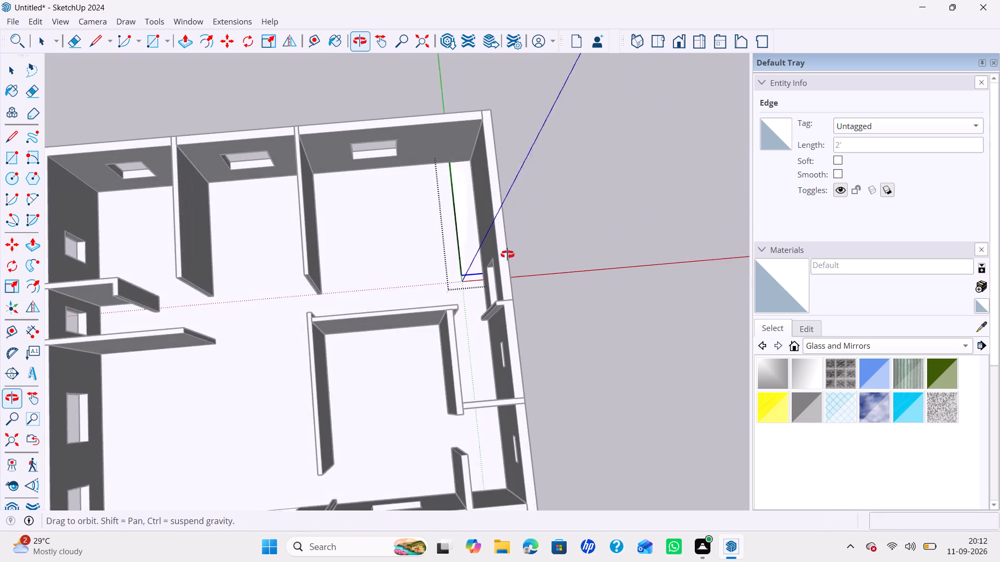
middle_drag(507, 254, 517, 251)
key(p)
click(473, 241)
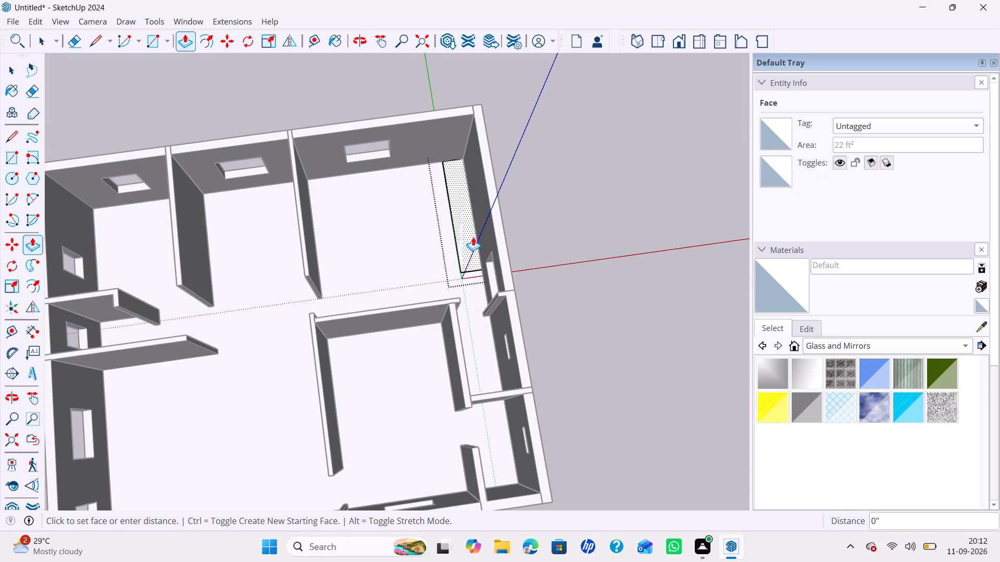
key(4)
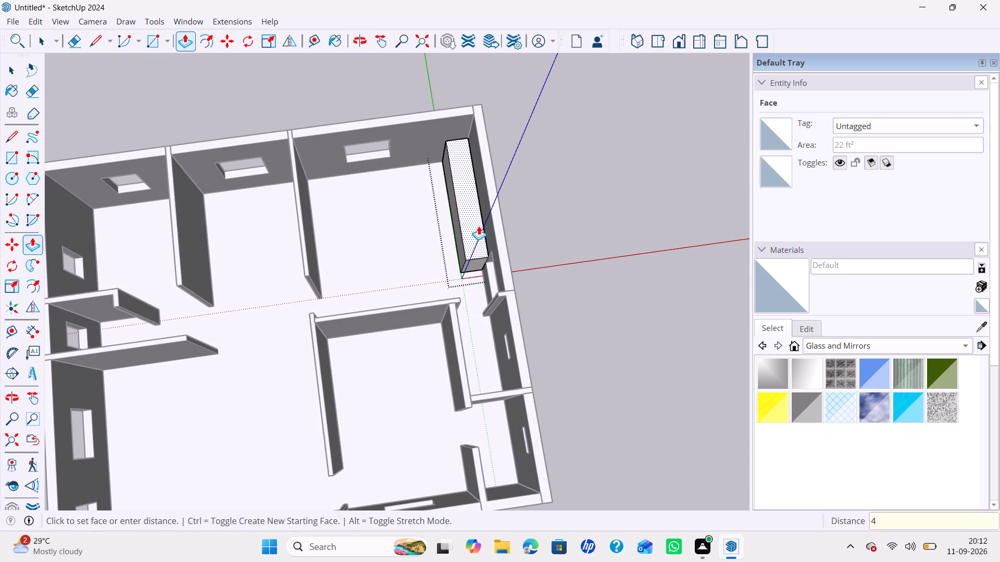
key(shift+quotedbl)
key(Return)
Push/Pull the base's top face up 6'8" as a new starting face, forming the main cabinet section.
click(472, 249)
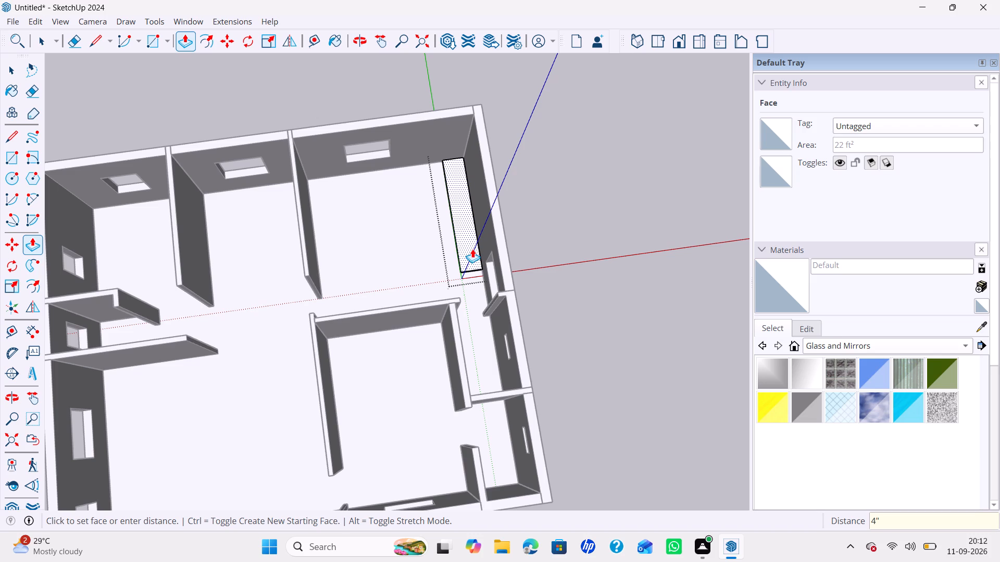
middle_drag(486, 229, 653, 180)
scroll(444, 229, up, 3)
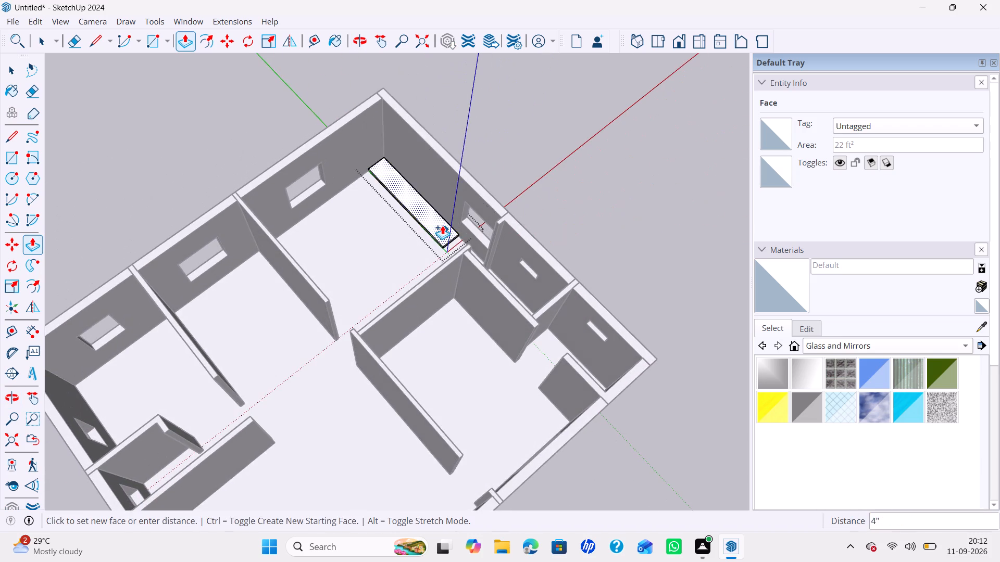
scroll(442, 225, up, 3)
middle_drag(443, 227, 466, 184)
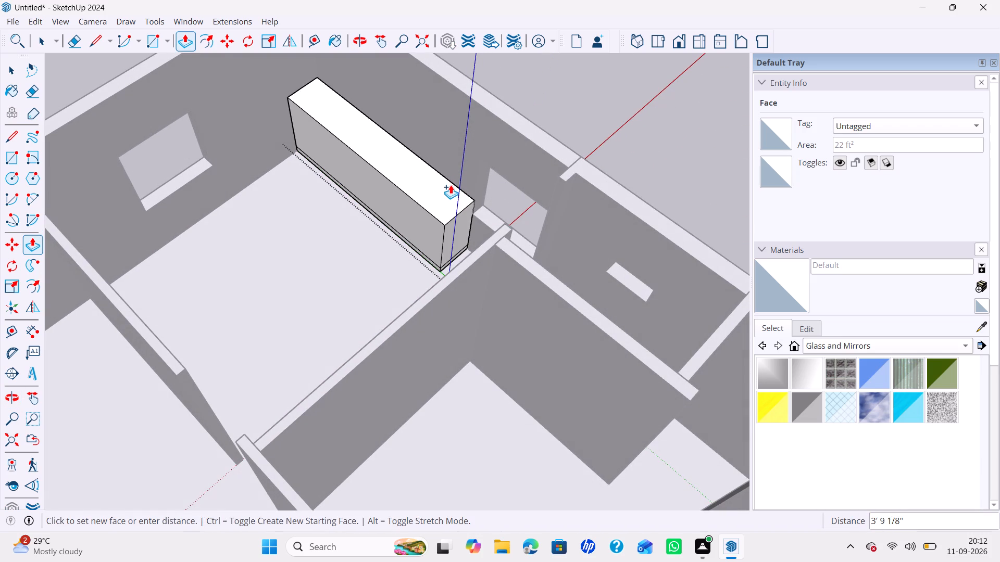
key(6)
text('8")
key(Return)
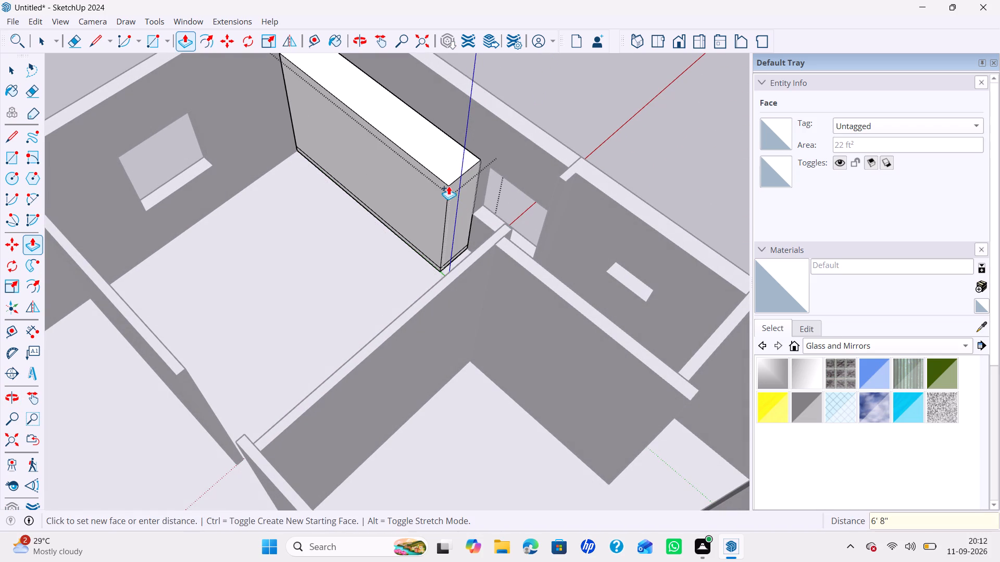
Push/Pull the cabinet's top face up another 2'8" as a separate upper section, and close the group.
click(447, 168)
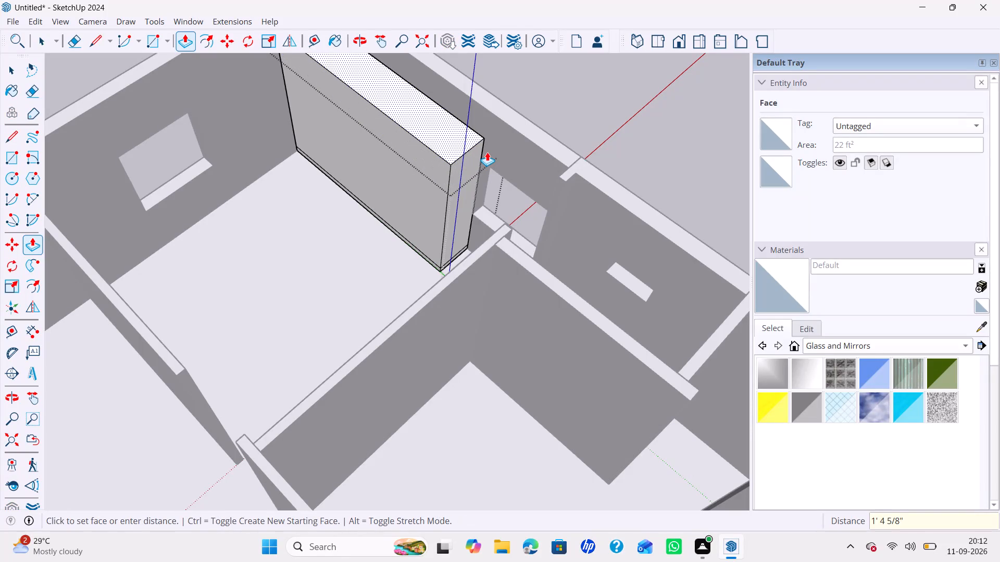
text(2')
text(8")
key(Return)
key(space)
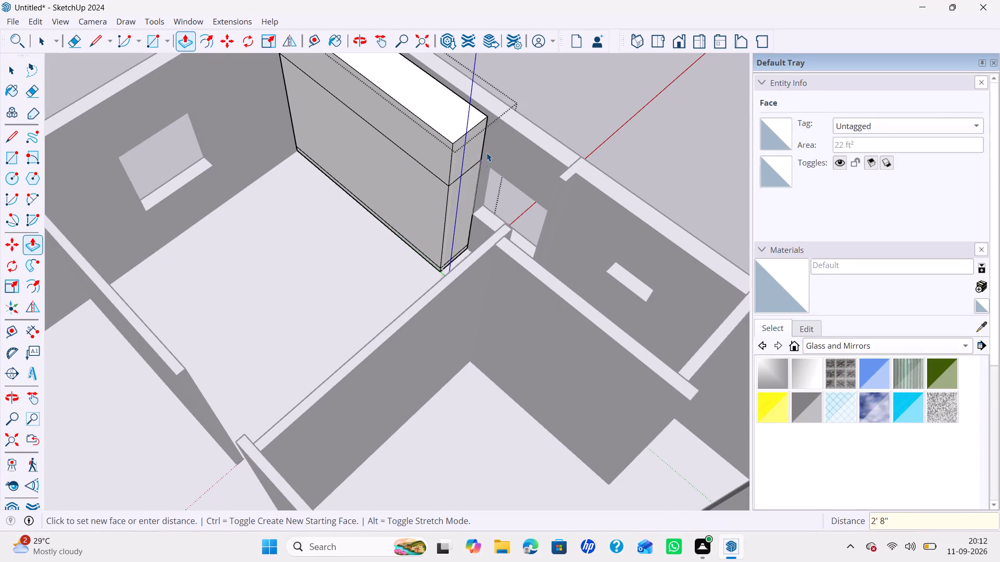
scroll(486, 152, down, 4)
click(549, 115)
Start a new group and draw a 2' by 10'6" rectangle on the floor along the inner partition of the room with the cross wall.
middle_drag(490, 186, 406, 241)
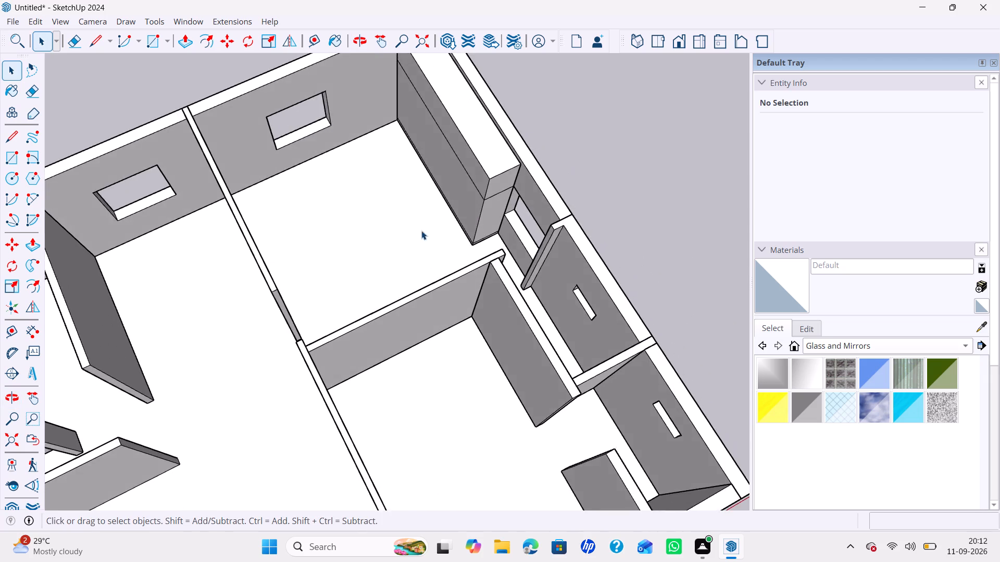
scroll(424, 232, down, 8)
middle_drag(419, 265, 270, 193)
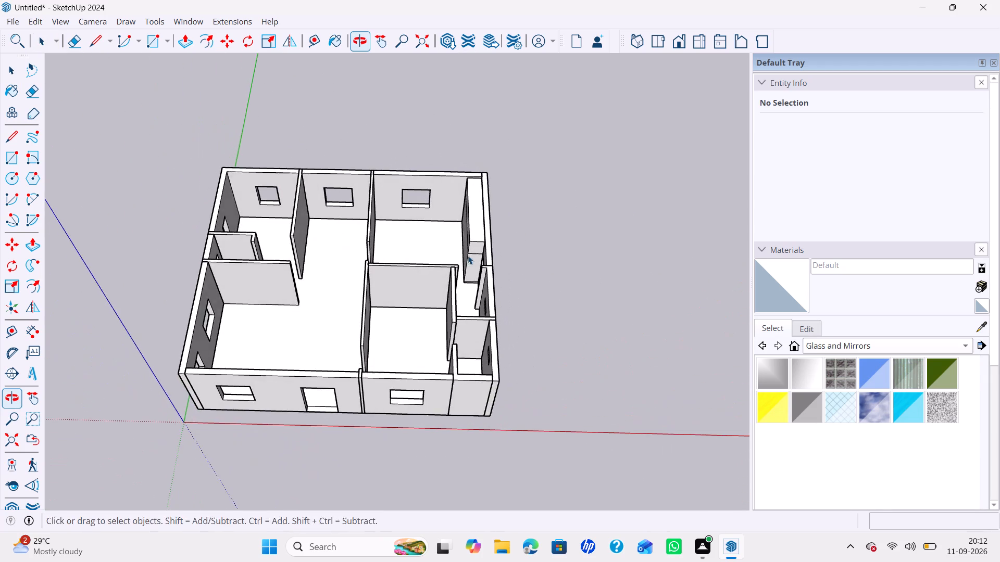
middle_drag(529, 279, 143, 336)
scroll(337, 305, up, 4)
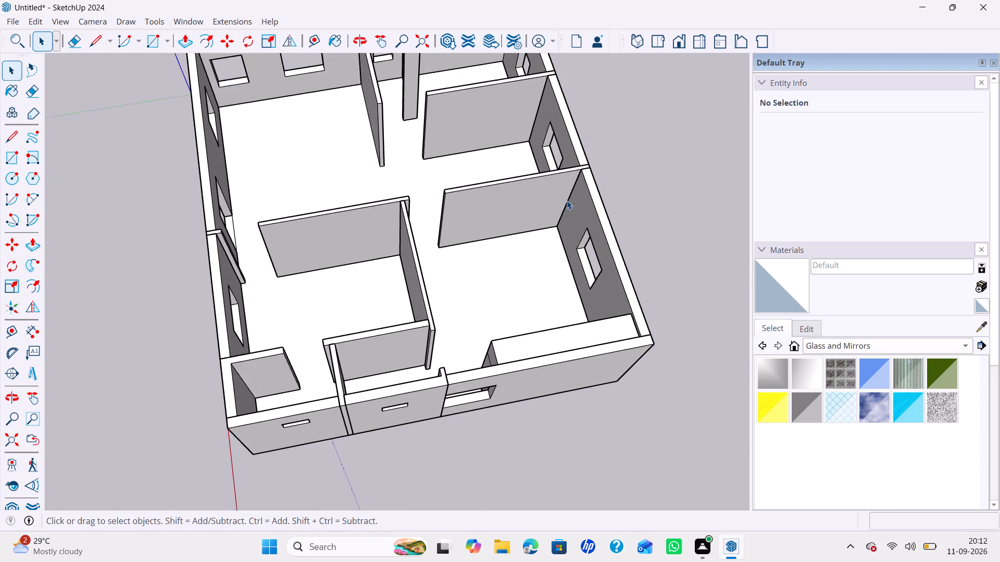
right_click(617, 171)
click(655, 208)
key(r)
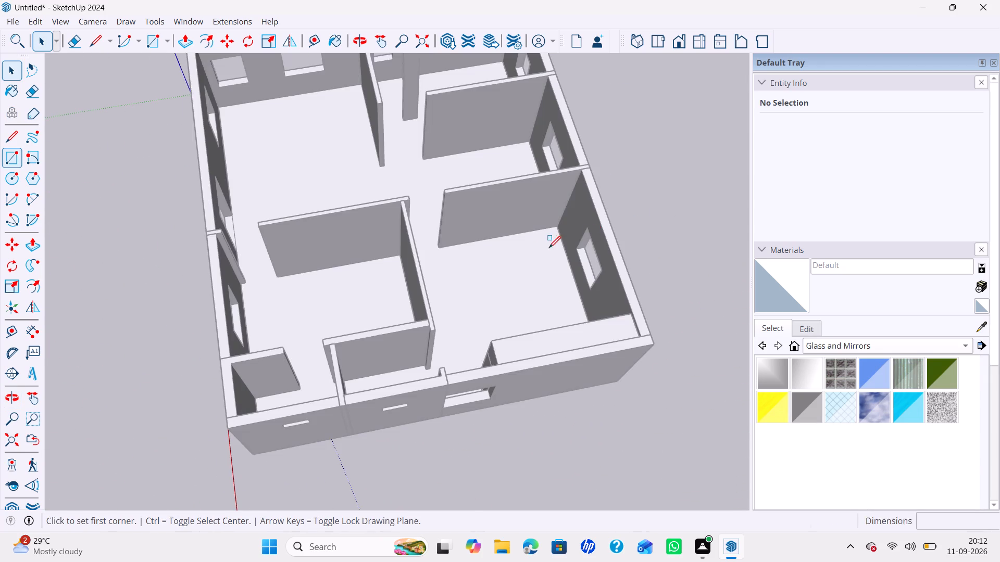
scroll(385, 265, up, 4)
click(407, 251)
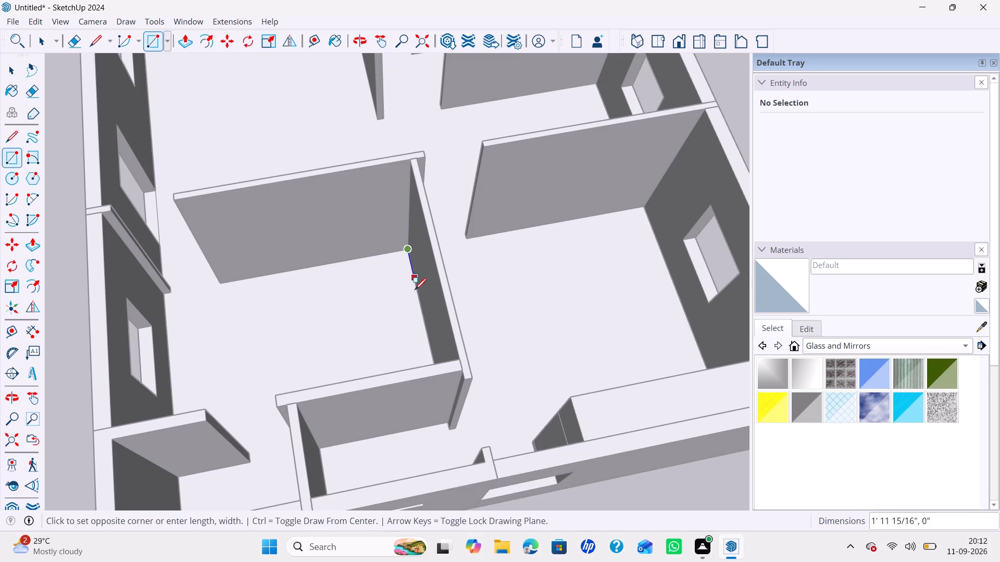
middle_drag(407, 304, 365, 353)
scroll(380, 357, down, 2)
middle_drag(386, 365, 374, 392)
scroll(381, 381, up, 2)
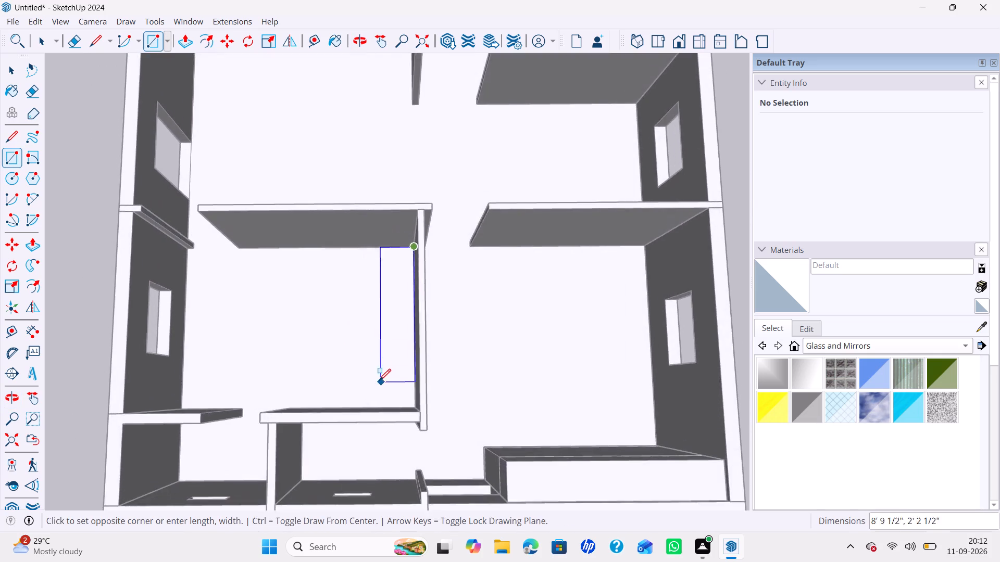
scroll(379, 380, up, 3)
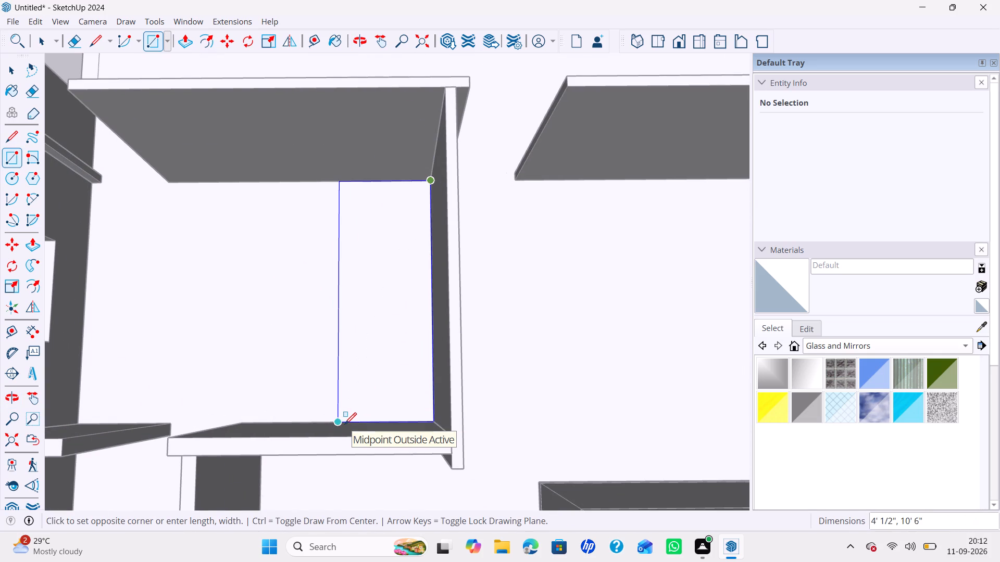
text(2',10'6)
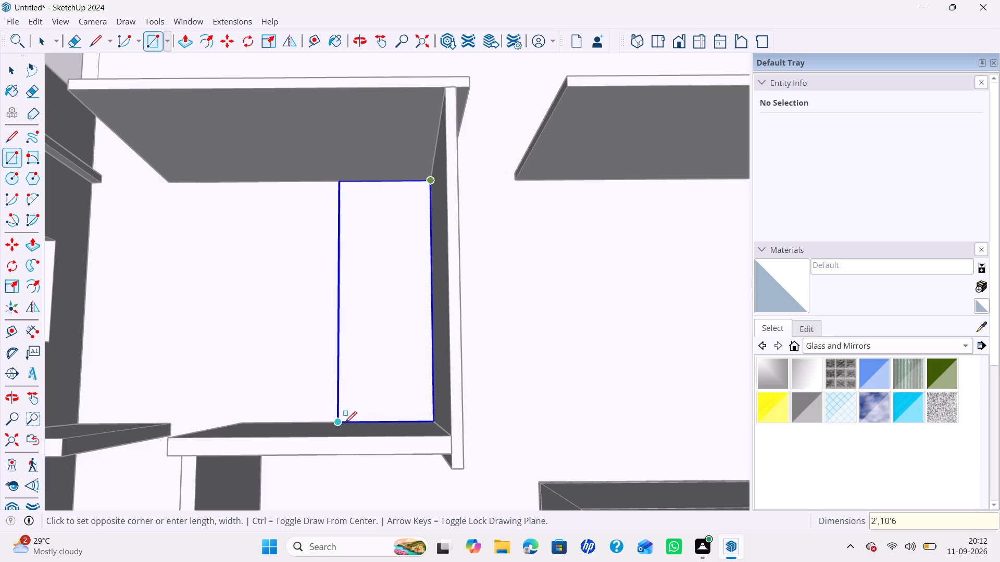
key(shift+quotedbl)
key(Return)
key(space)
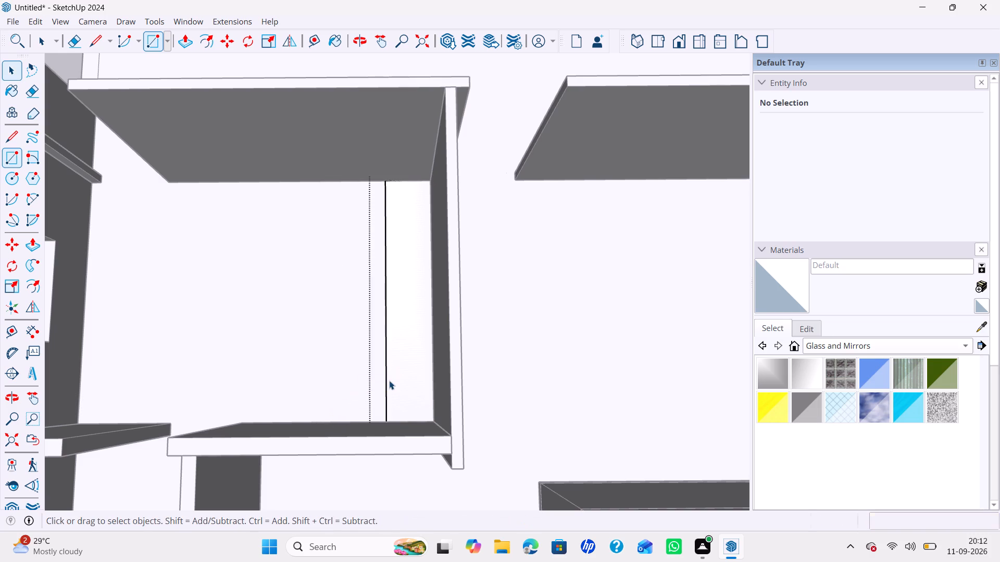
Push/Pull the 2' by 10'6" floor strip up 4" as the cabinet base.
key(p)
click(399, 366)
middle_drag(401, 343, 492, 287)
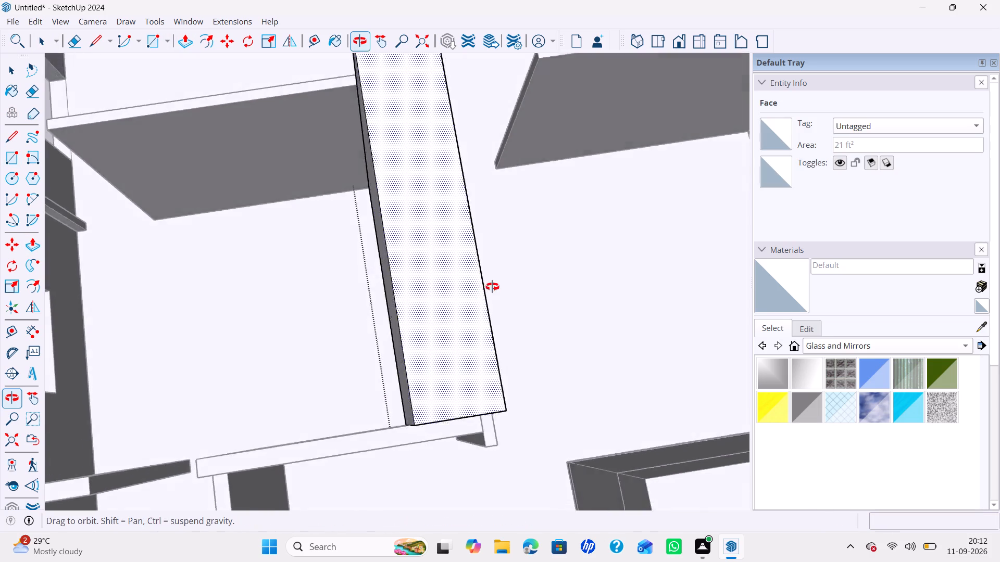
middle_drag(492, 287, 531, 249)
text(4")
key(Return)
Push/Pull the base's top face up 6'8" as a new starting face, forming the main cabinet section.
click(407, 309)
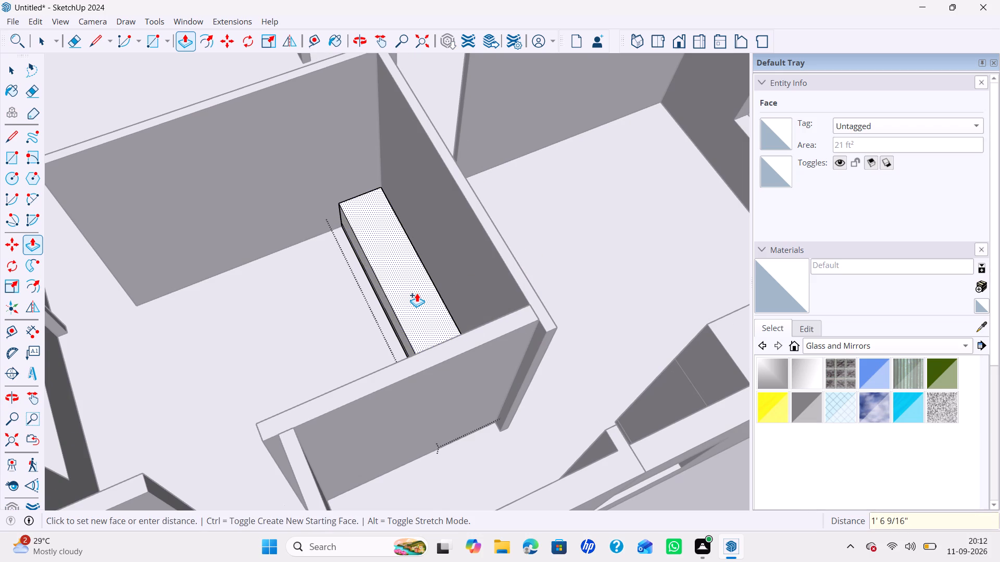
text(6')
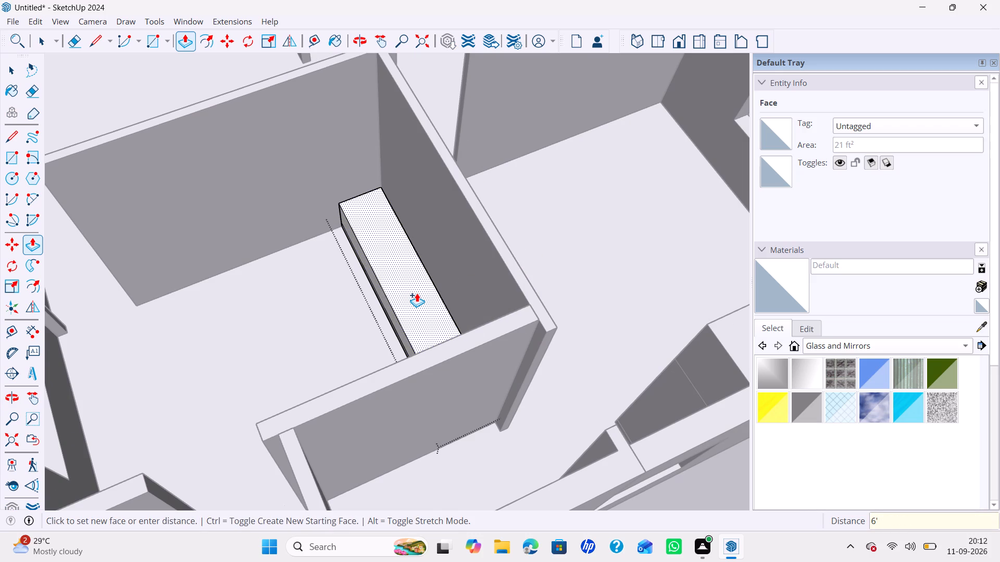
text(8")
key(Return)
Push/Pull the cabinet's top face up another 2'8" as a separate upper section, and close the group.
click(420, 286)
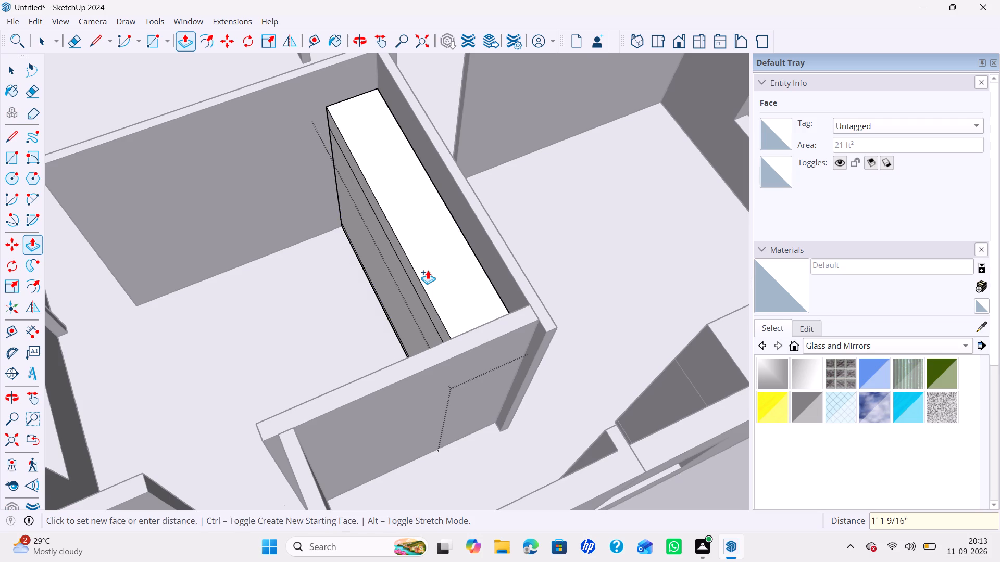
text(2')
text(8")
key(Return)
key(space)
scroll(410, 275, down, 11)
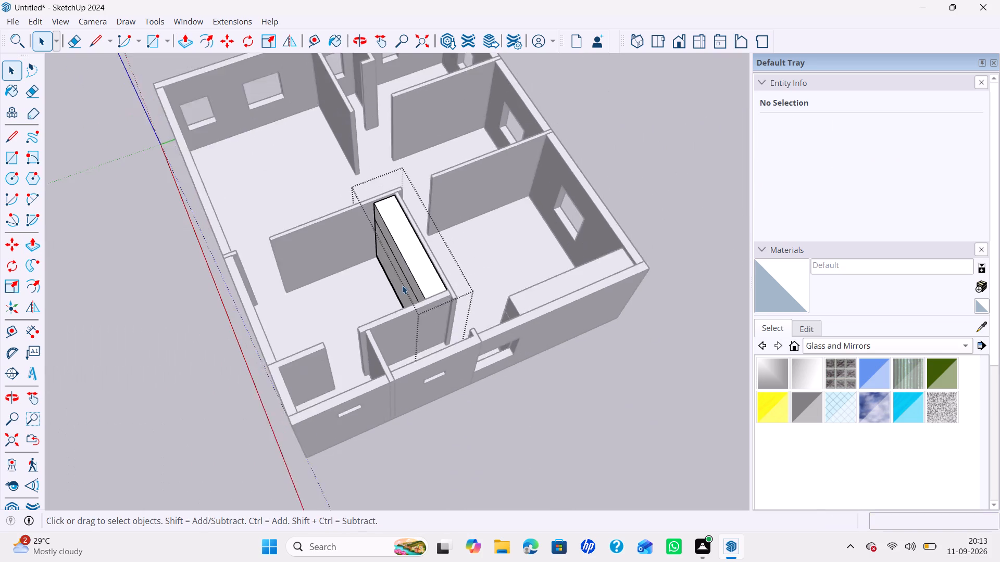
scroll(402, 285, down, 1)
click(245, 344)
Start a new group for the cabinets in the large corner room near the origin.
scroll(245, 344, down, 3)
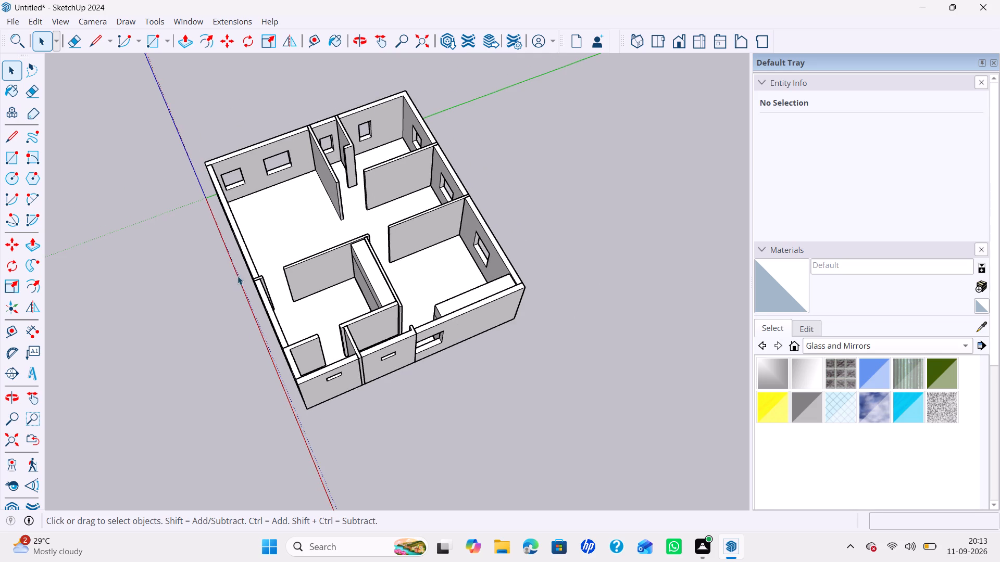
scroll(241, 256, down, 4)
shift+middle_drag(258, 267, 322, 291)
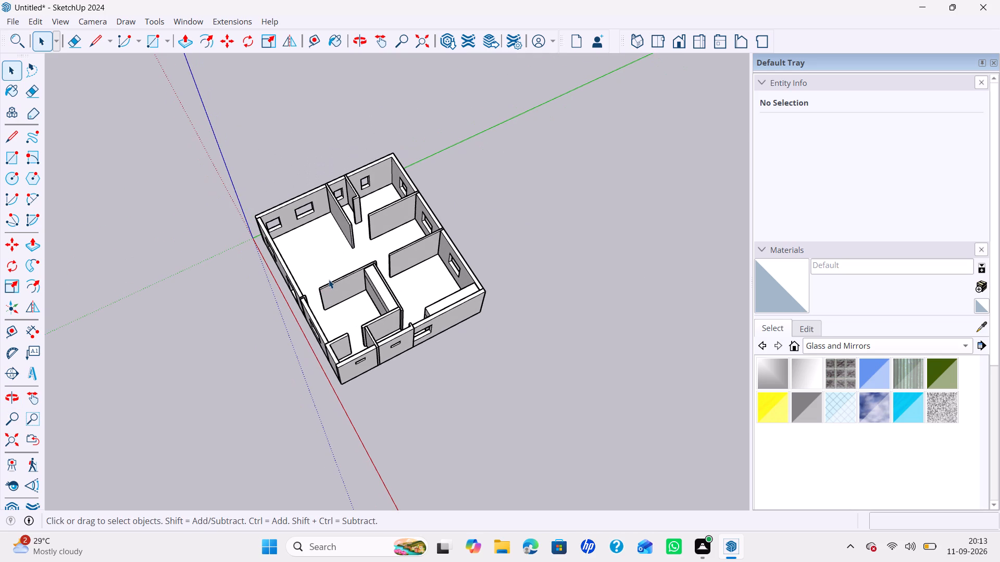
middle_drag(325, 304, 155, 313)
scroll(310, 224, up, 7)
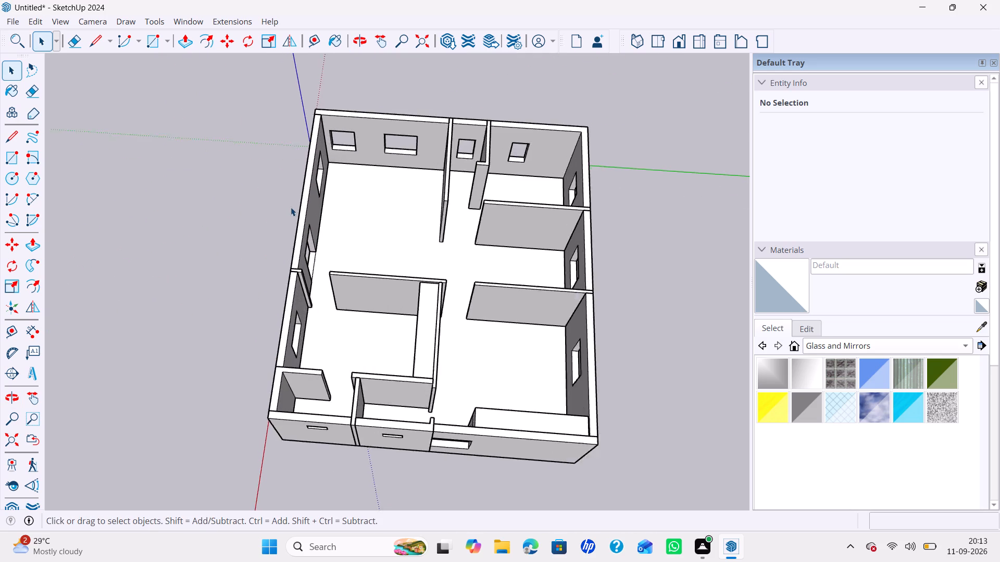
scroll(291, 207, up, 2)
shift+middle_drag(277, 229, 279, 295)
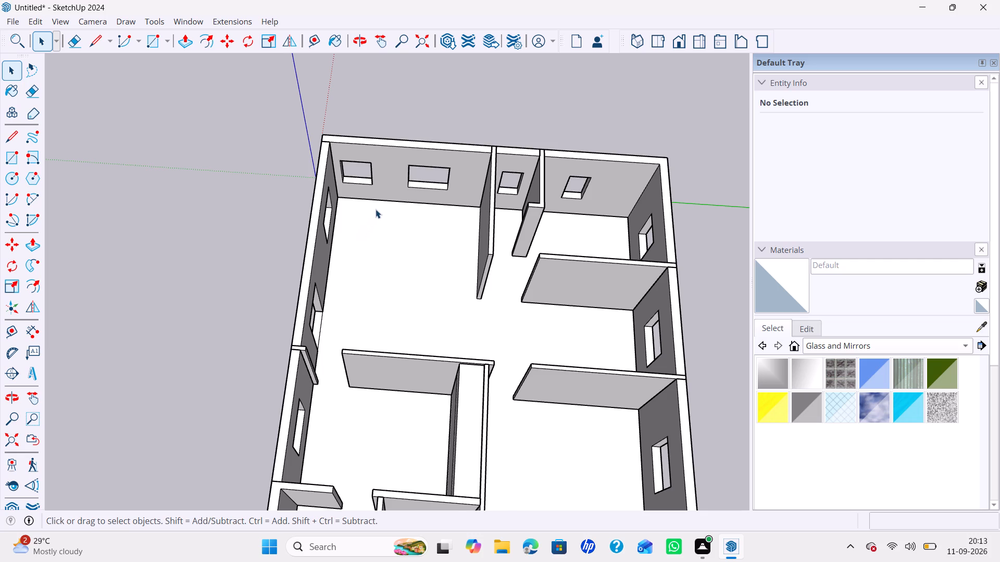
scroll(353, 202, up, 1)
right_click(269, 194)
click(298, 232)
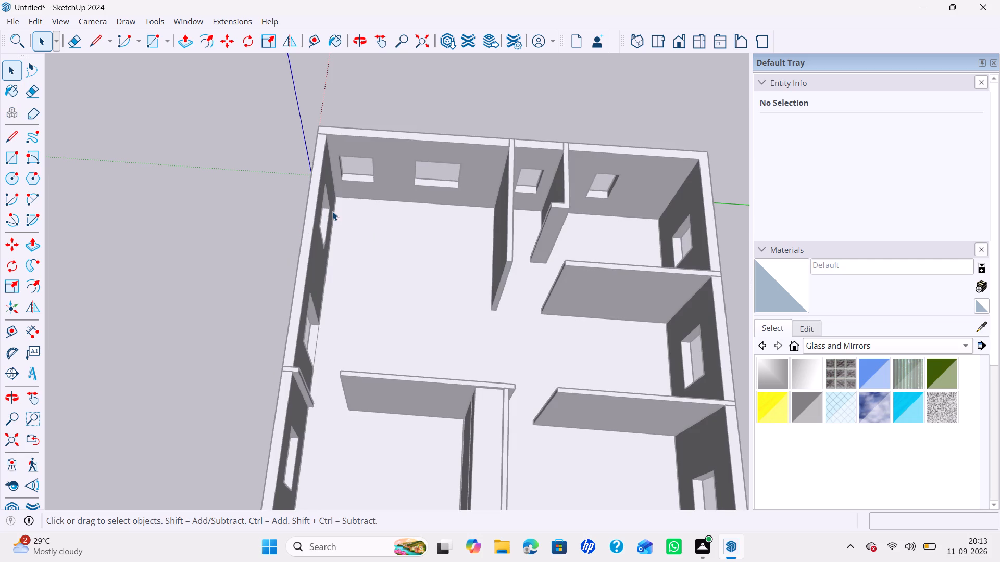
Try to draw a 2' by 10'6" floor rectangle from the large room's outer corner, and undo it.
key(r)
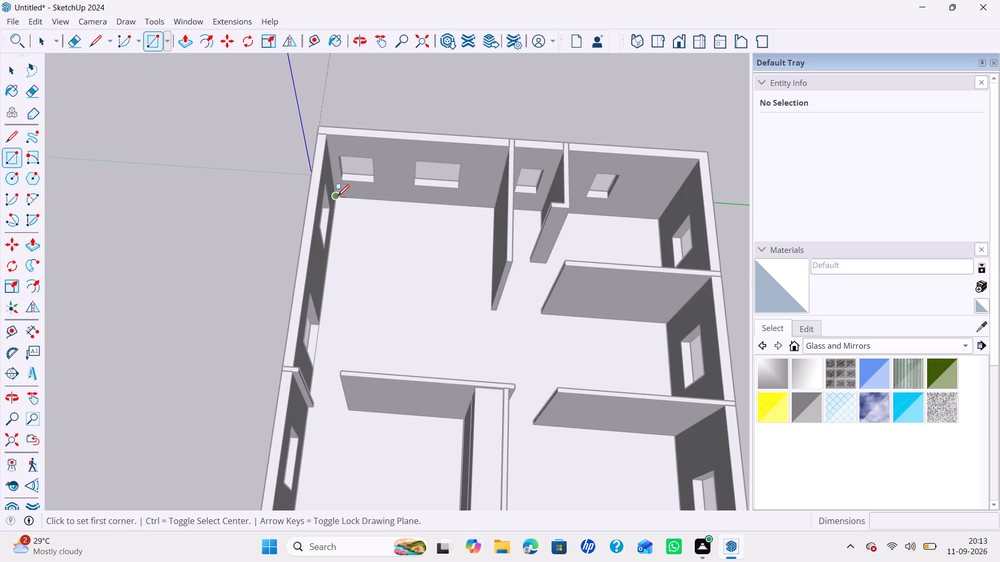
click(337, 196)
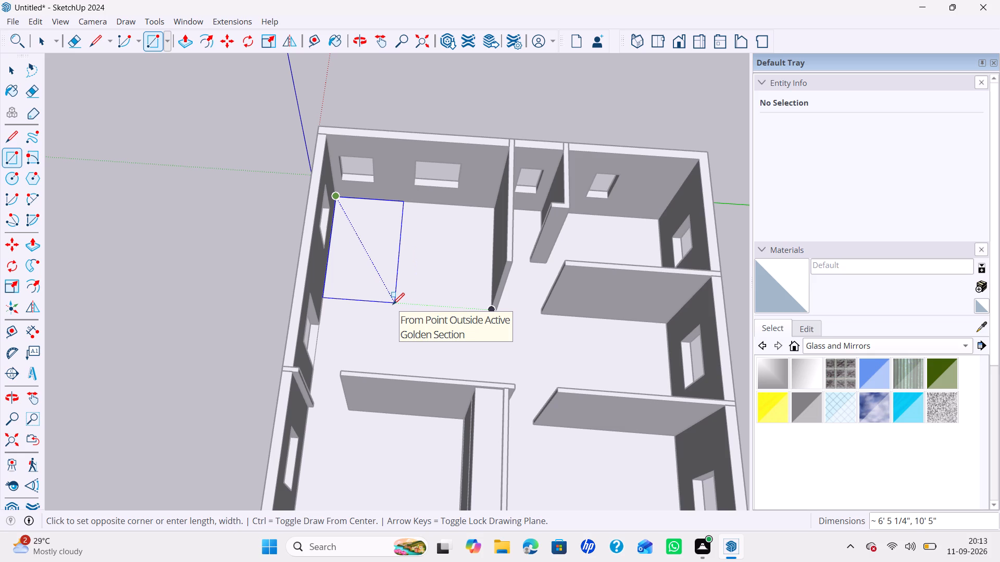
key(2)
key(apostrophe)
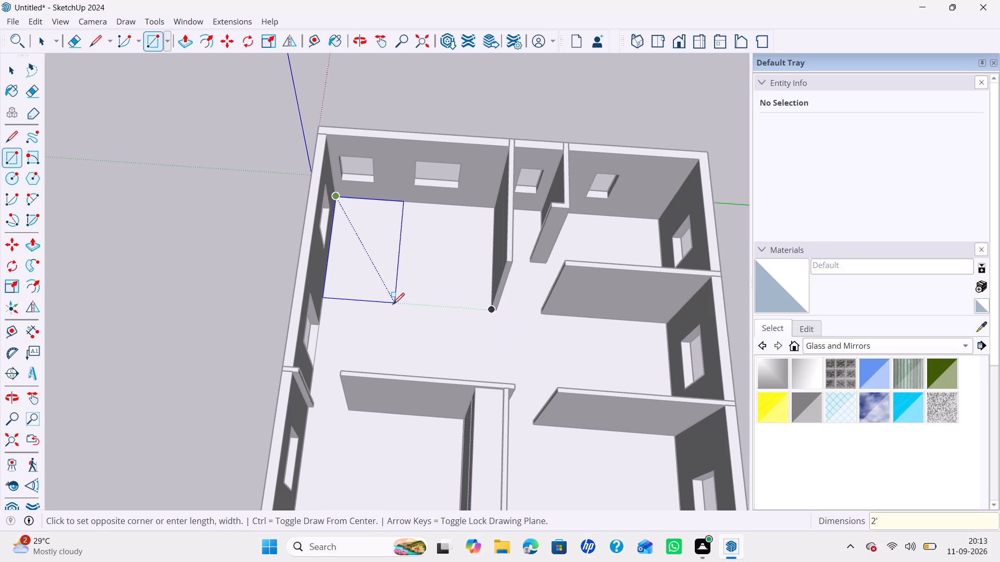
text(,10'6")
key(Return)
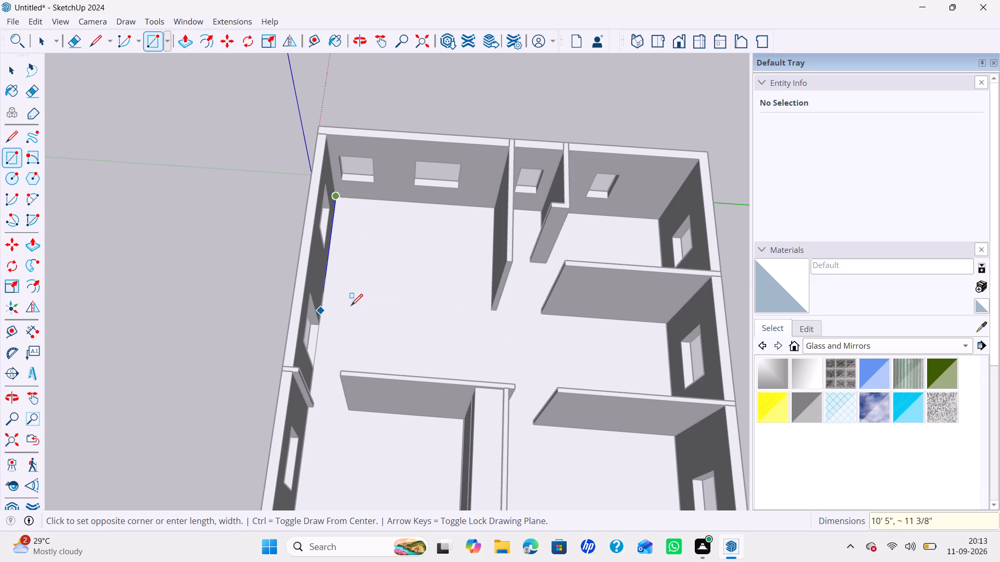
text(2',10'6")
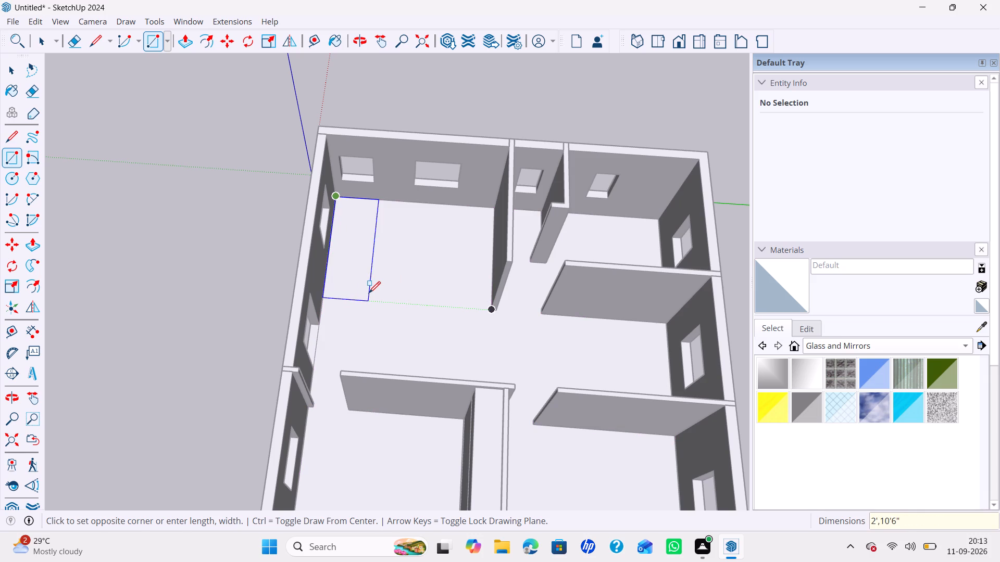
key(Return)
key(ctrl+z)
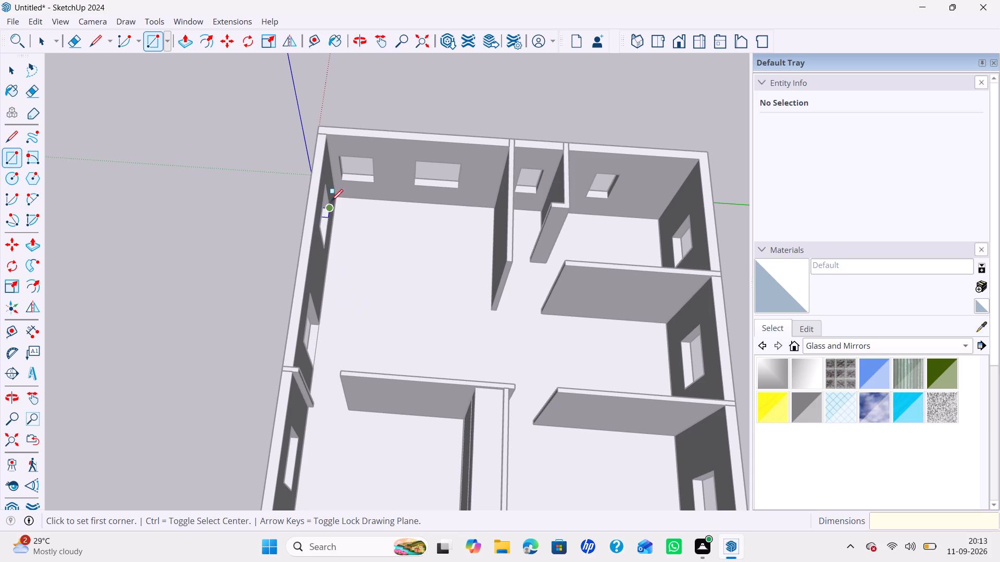
Draw a 10'6" by 2' rectangle on the floor from the large room's outer corner, running along the side wall.
click(339, 201)
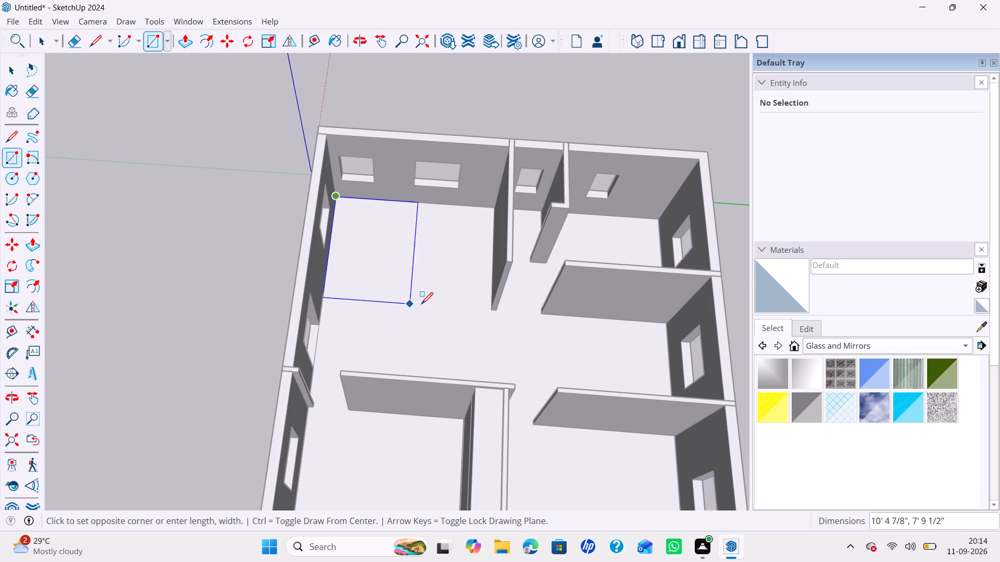
text(10)
key(apostrophe)
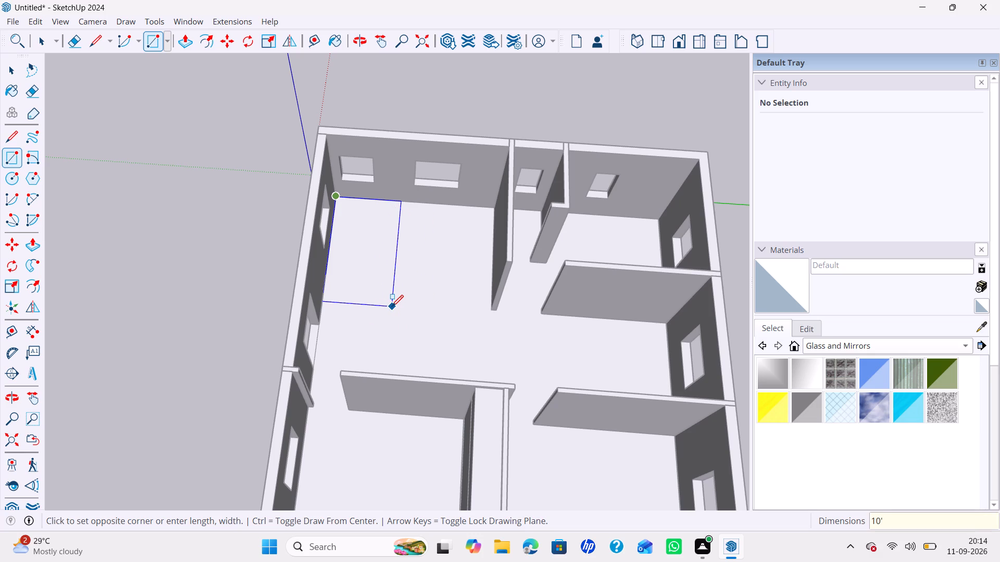
text(6")
text(,2')
key(Return)
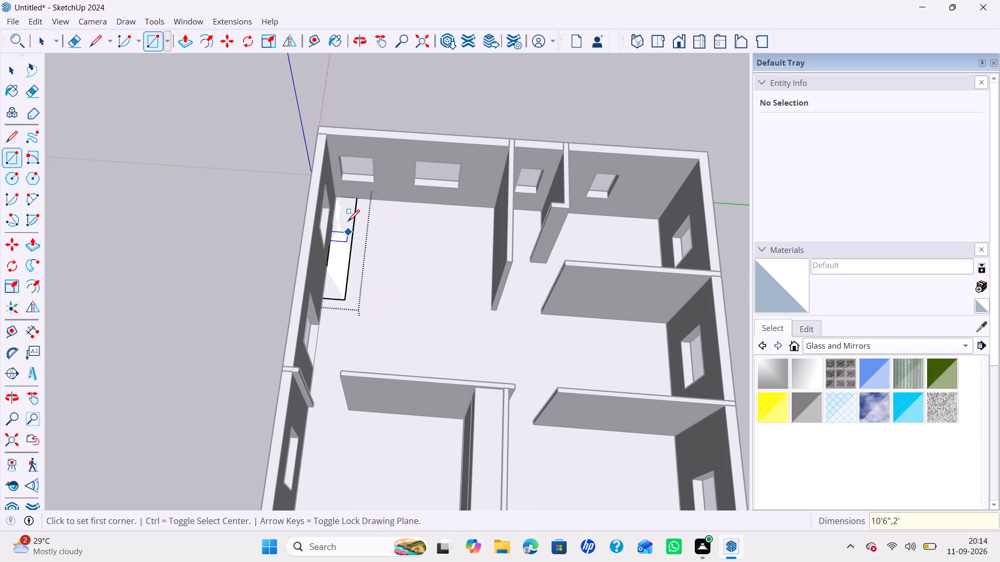
Draw a 2' by 13' rectangle from the first strip's inner corner along the two-window wall to the partition.
click(357, 197)
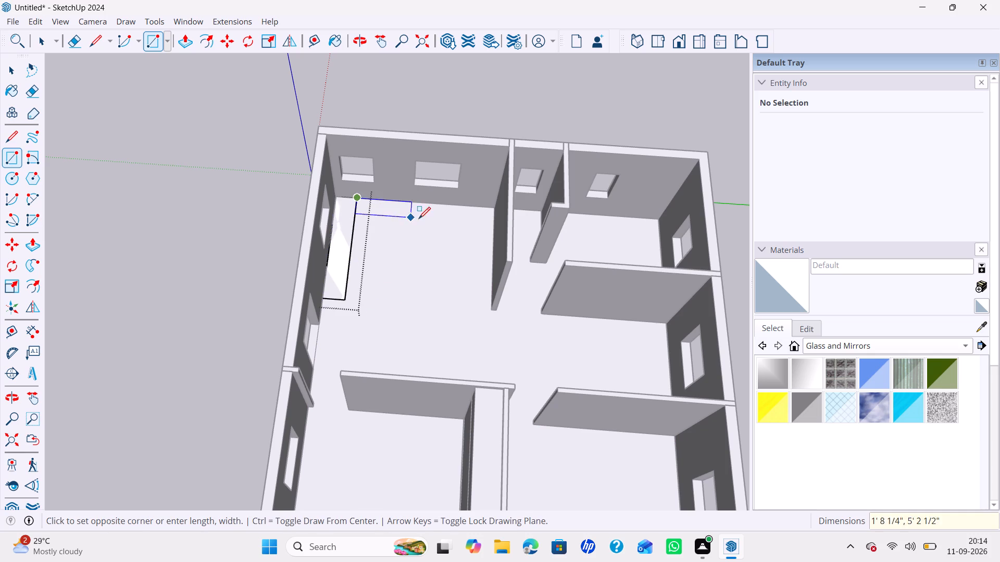
scroll(458, 227, up, 3)
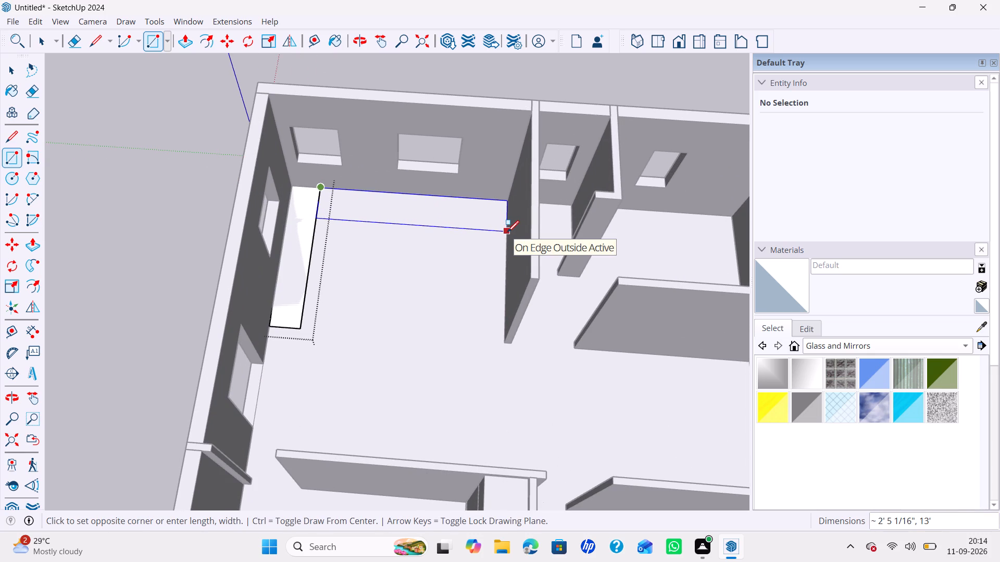
text(2',13')
key(Return)
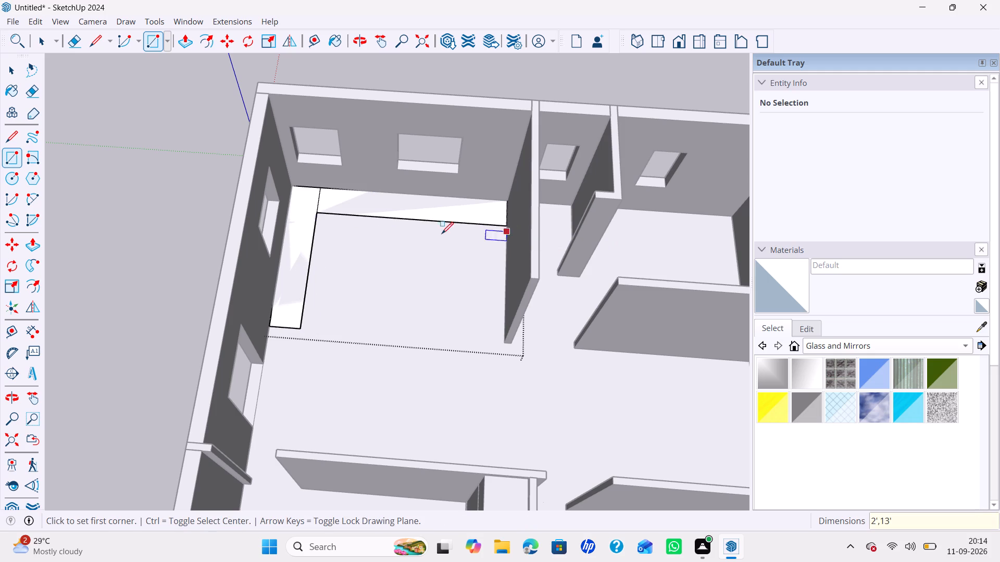
Erase the edge shared by the two floor strips to merge them into one L-shaped face.
key(e)
drag(332, 197, 310, 196)
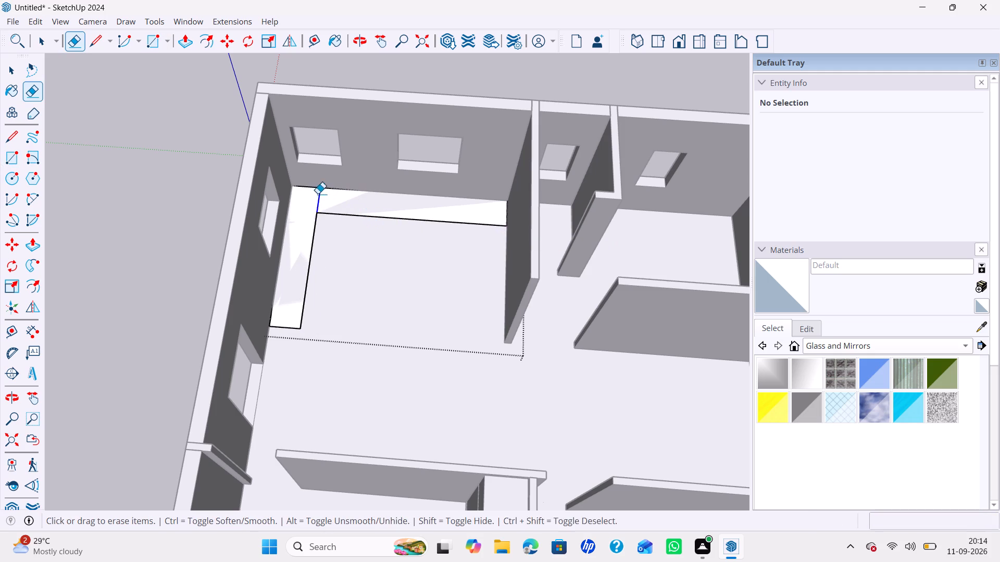
key(space)
Push/Pull the merged L-shaped floor face in the large room up 850 mm.
scroll(374, 189, down, 4)
key(p)
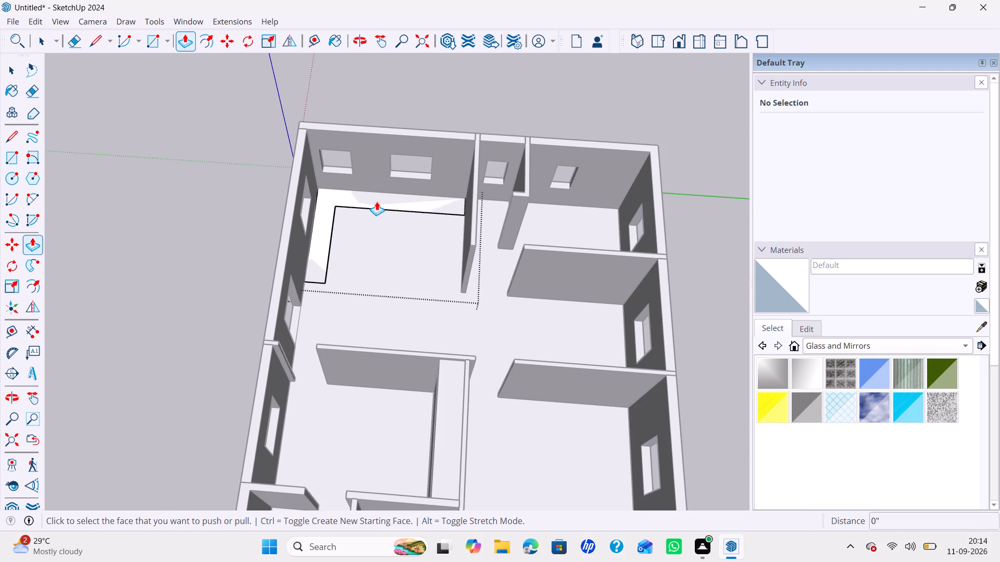
click(377, 201)
key(4)
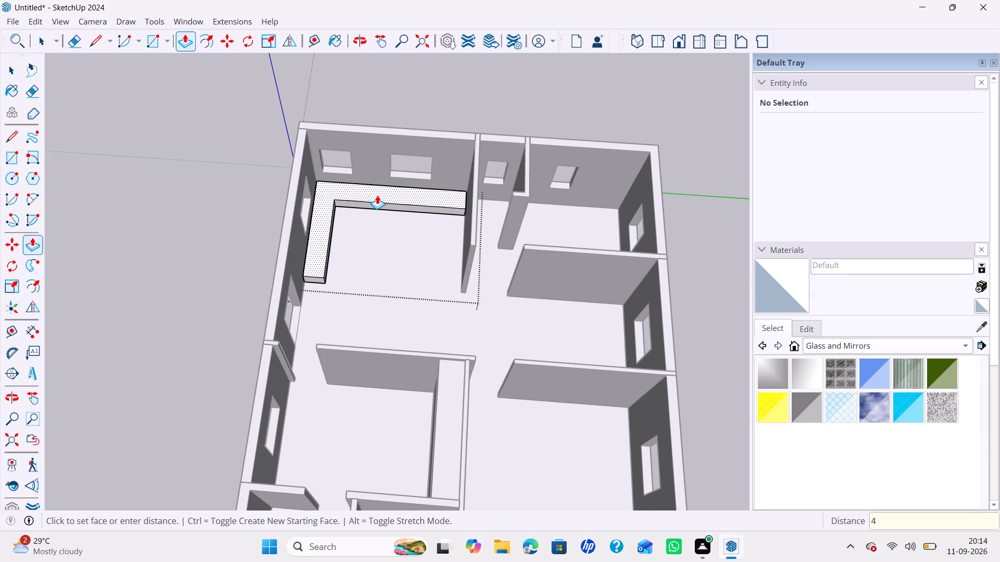
key(BackSpace)
key(8)
text(50mm)
key(Return)
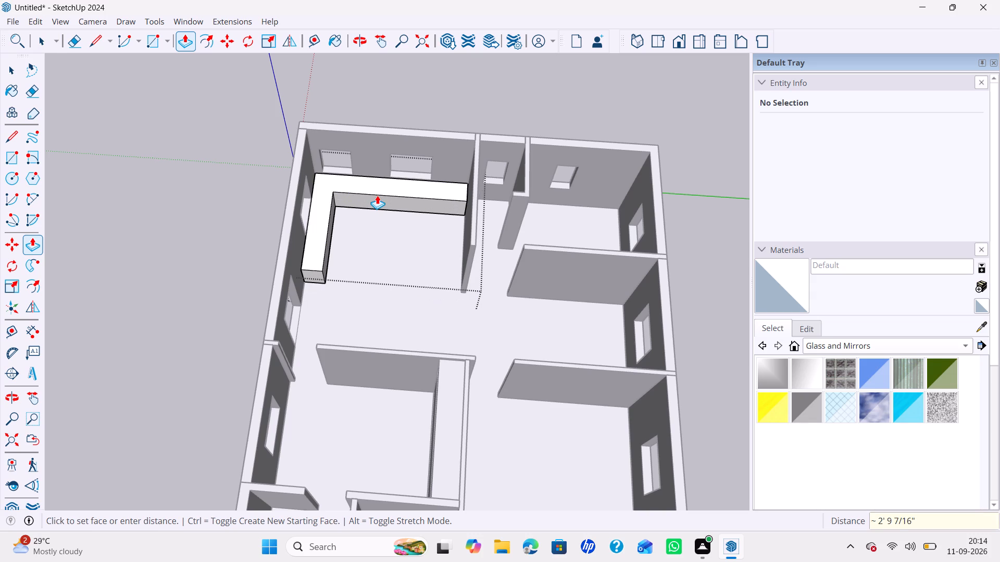
key(space)
Push/Pull the L-shaped block's top face by 30 mm as a new face, marking off a thin slab layer.
scroll(348, 231, up, 4)
key(p)
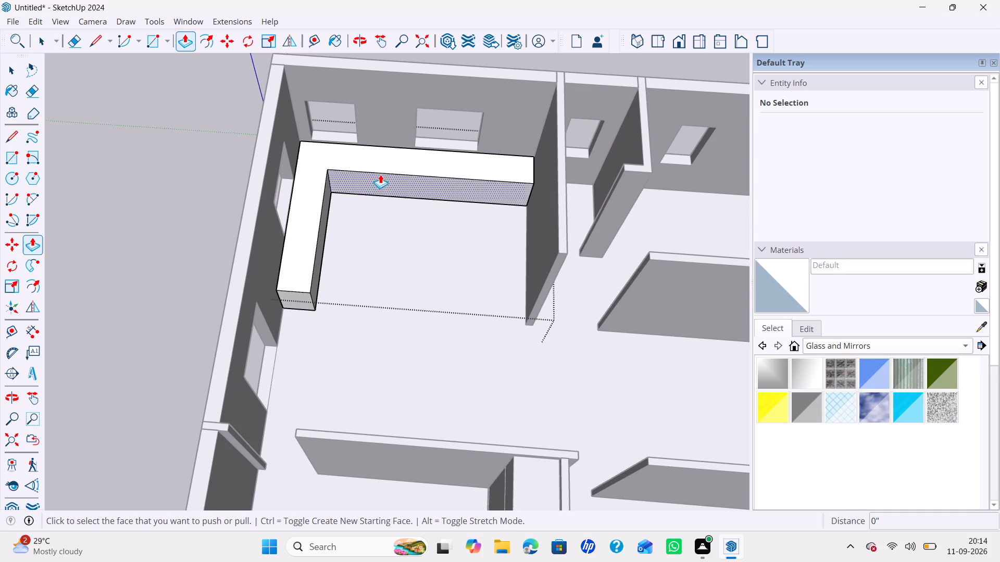
click(385, 169)
key(Up)
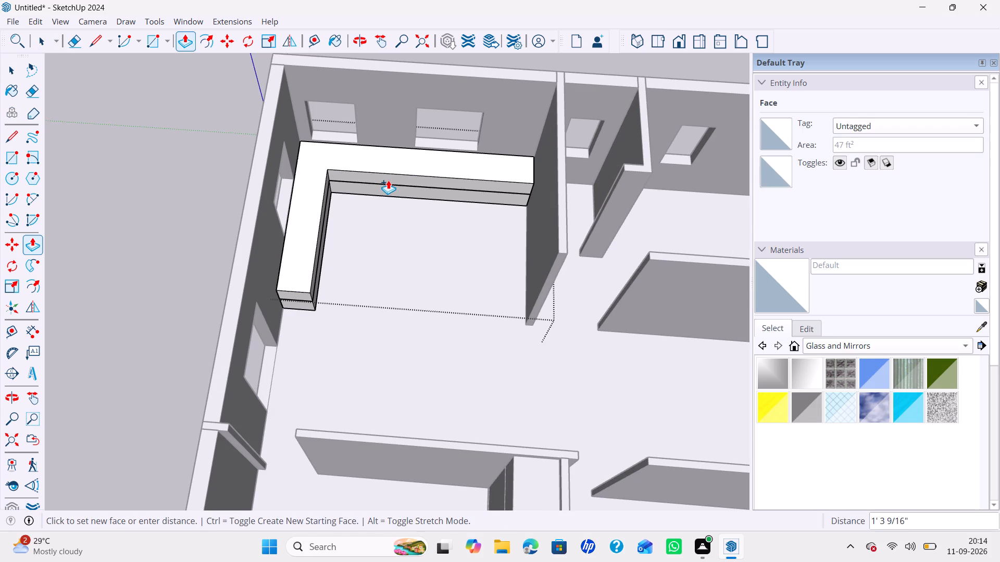
text(30mm)
key(Return)
key(space)
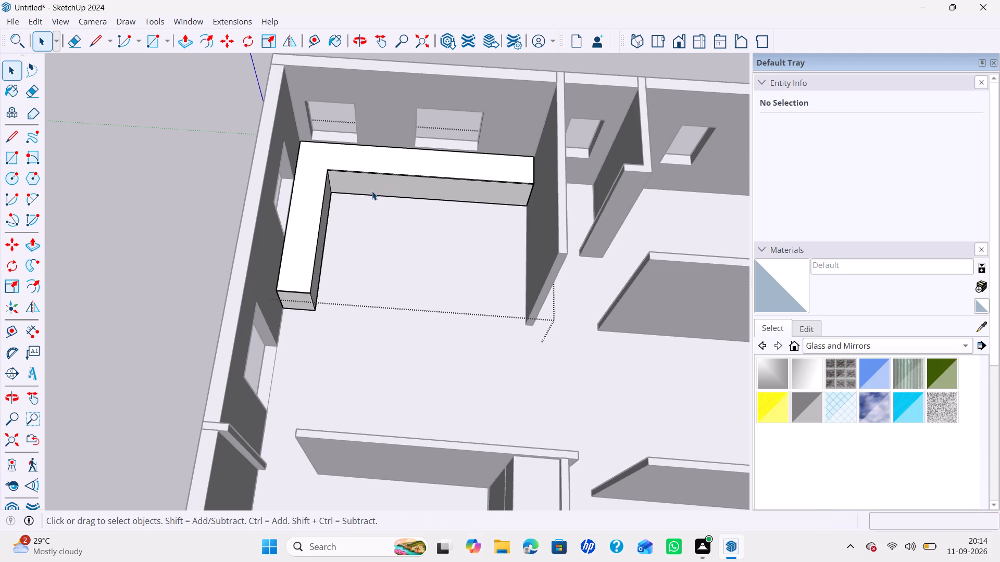
Copy the L-shaped block's two inner bottom edges 100 mm straight up its front faces, and clear the selection.
scroll(366, 196, up, 1)
click(364, 197)
click(366, 193)
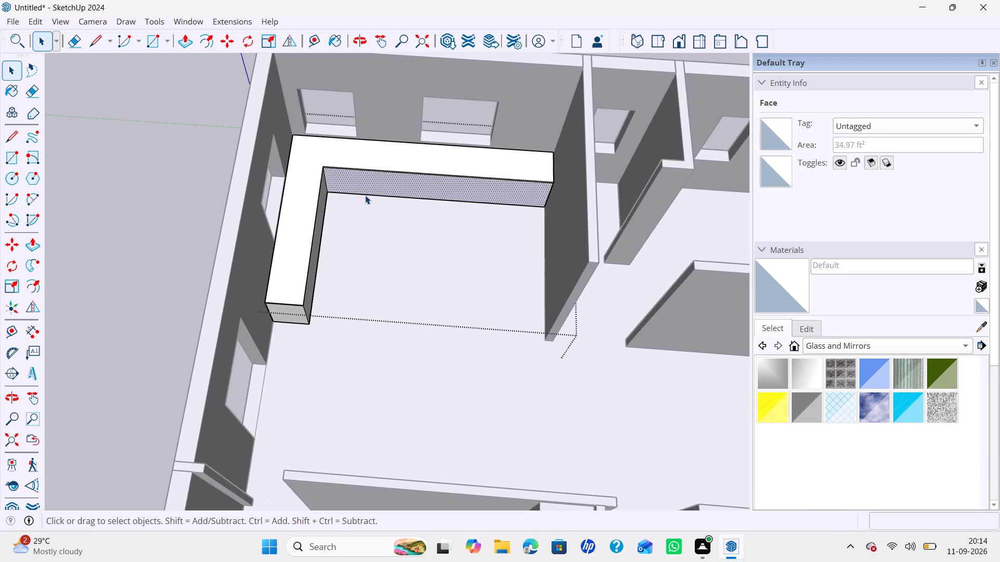
click(365, 195)
ctrl+click(314, 298)
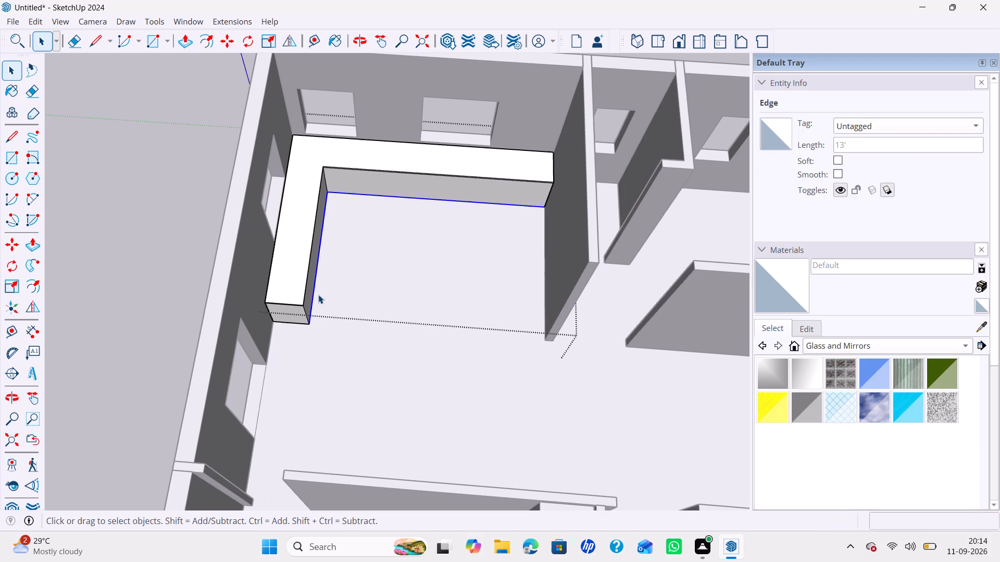
key(m)
click(312, 324)
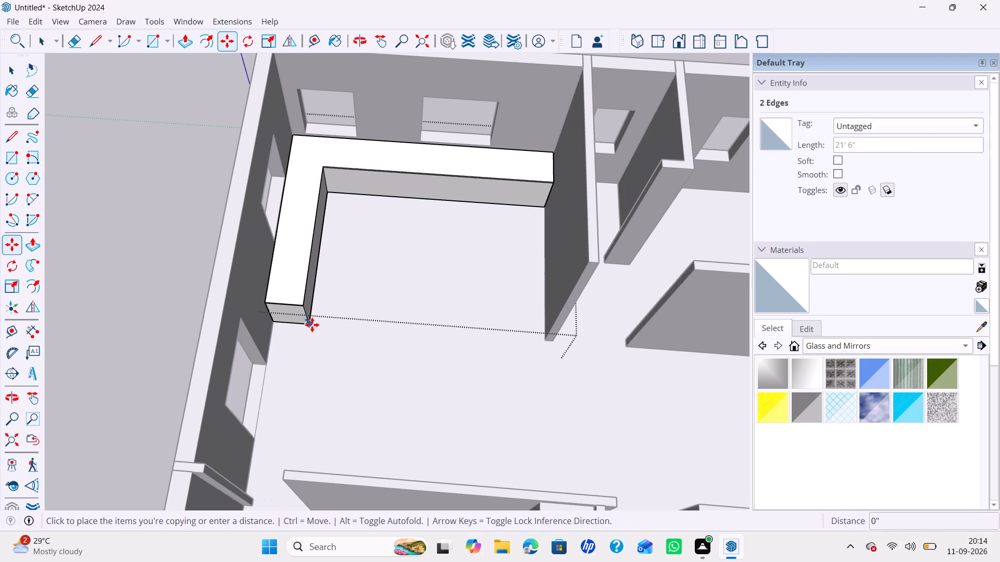
key(Up)
scroll(310, 305, up, 2)
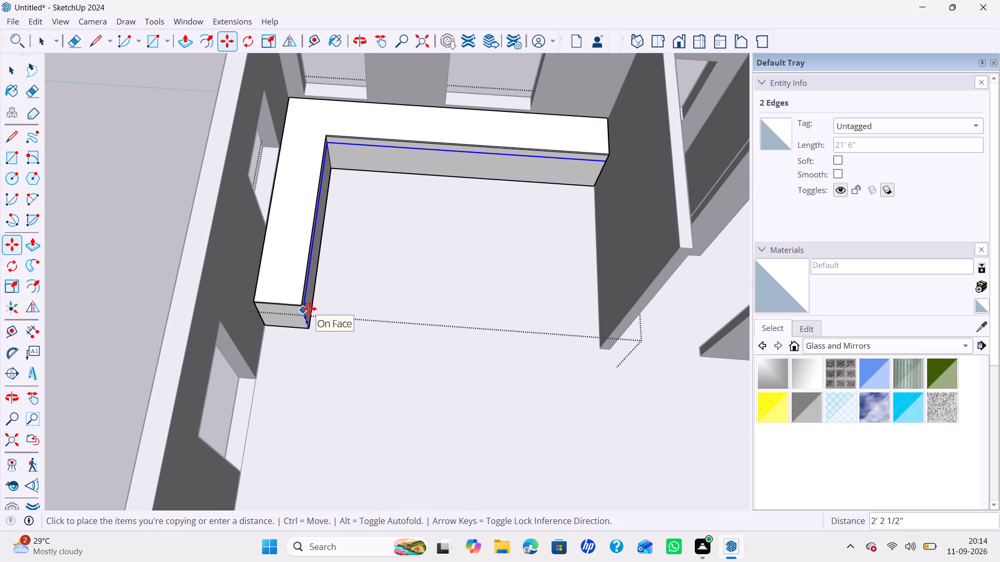
text(100mm)
key(Return)
key(space)
scroll(318, 273, down, 8)
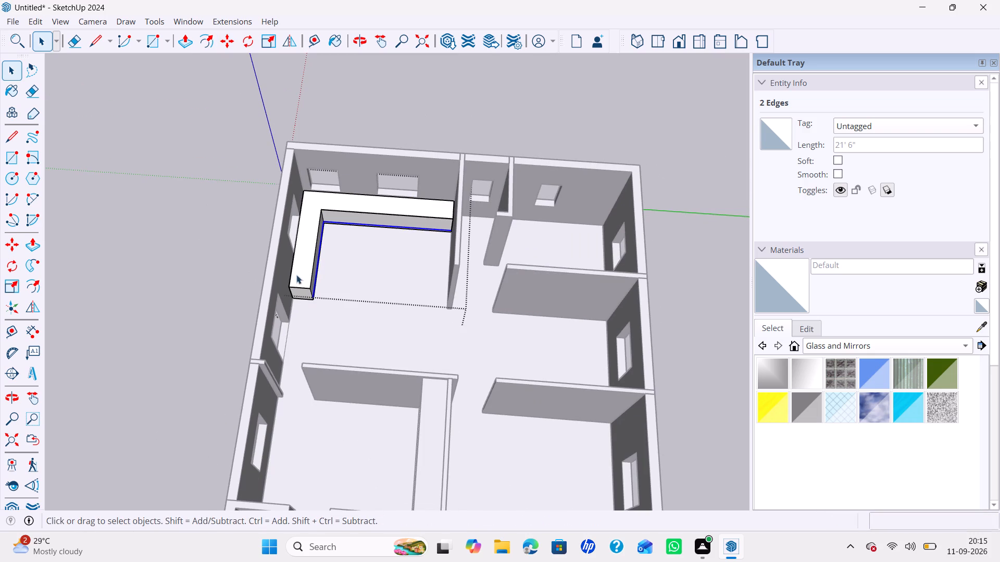
click(166, 313)
scroll(260, 292, down, 7)
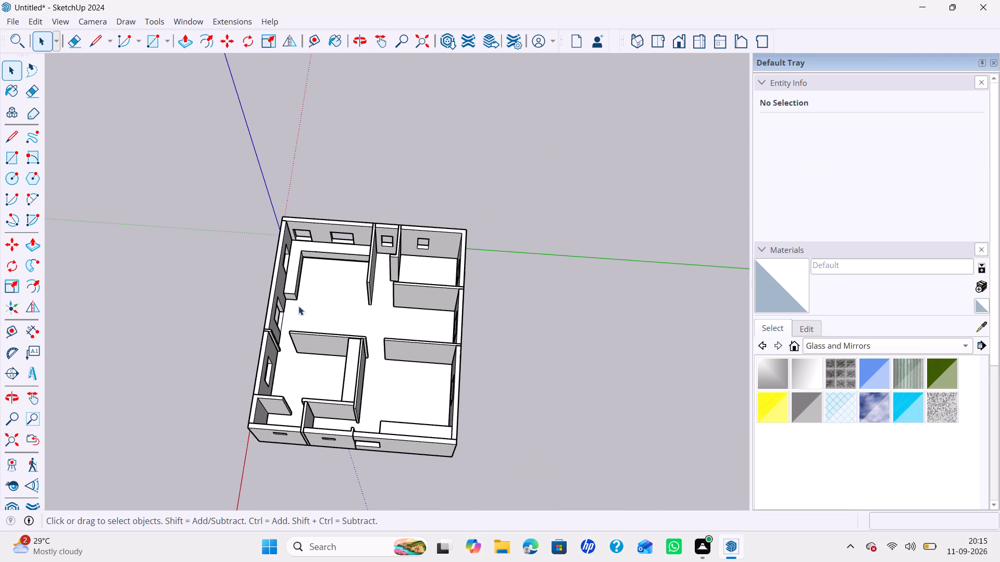
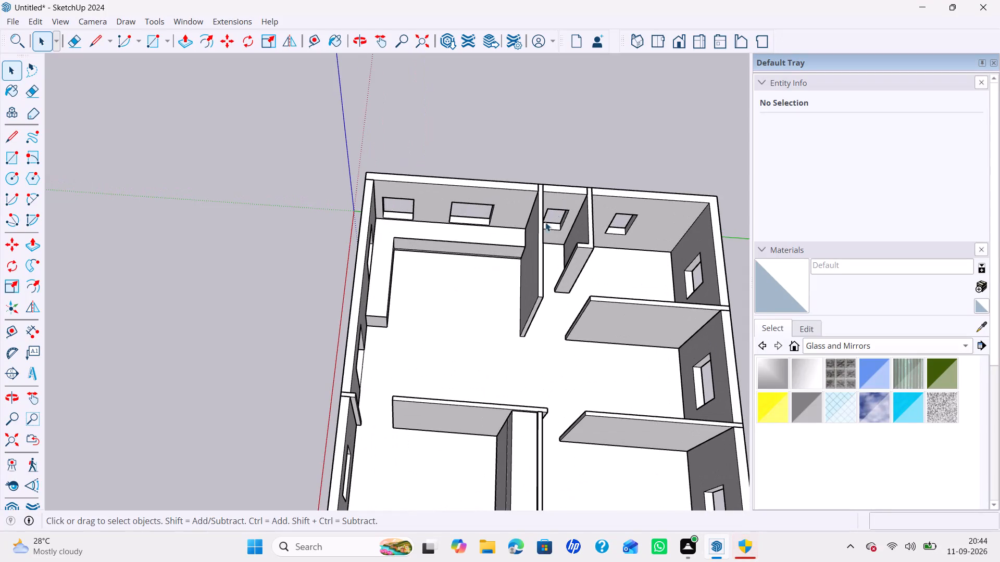
Close the pending HP Smart permission request.
middle_drag(519, 274, 340, 259)
scroll(393, 253, up, 5)
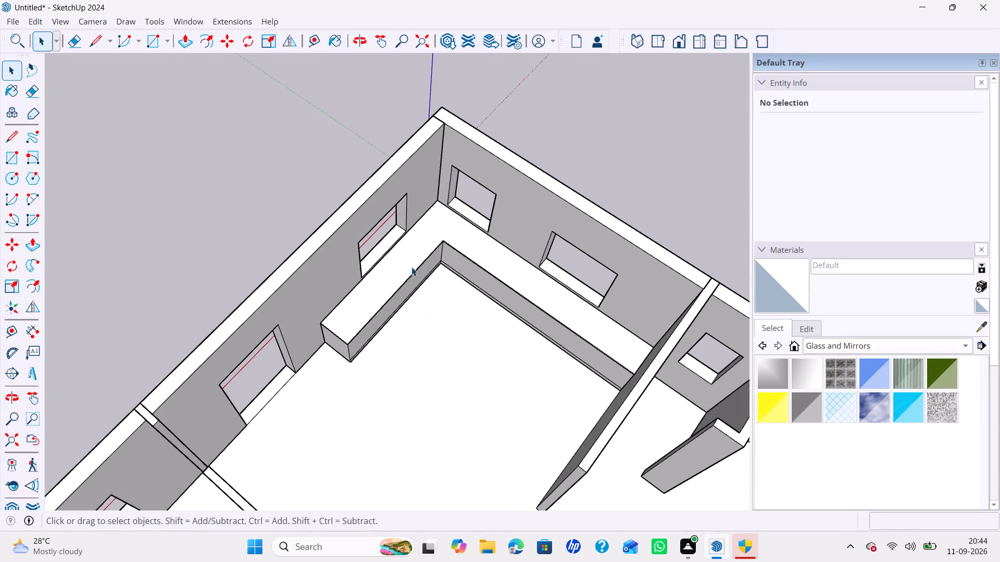
middle_drag(409, 277, 261, 272)
scroll(355, 263, up, 5)
shift+middle_drag(459, 307, 498, 262)
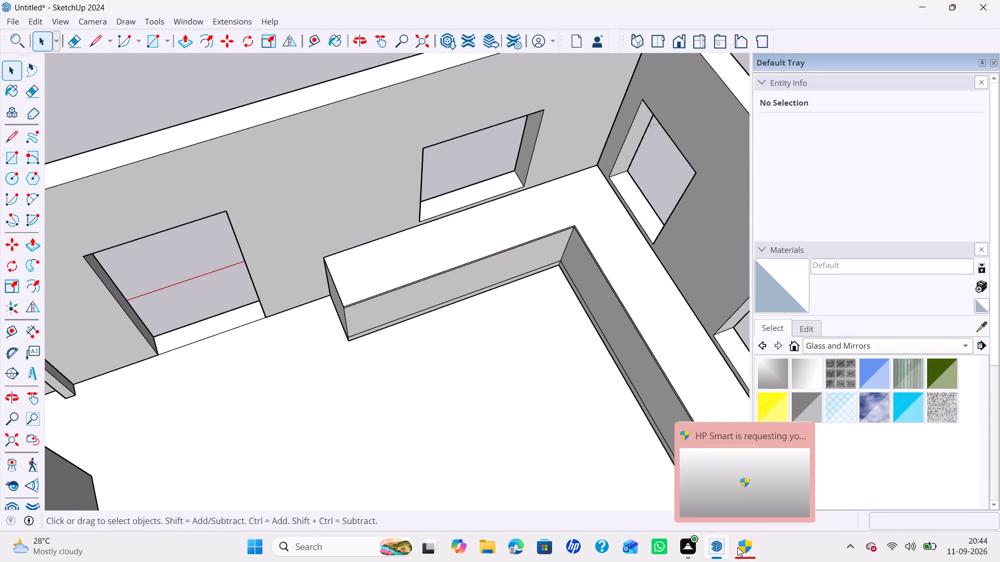
click(799, 430)
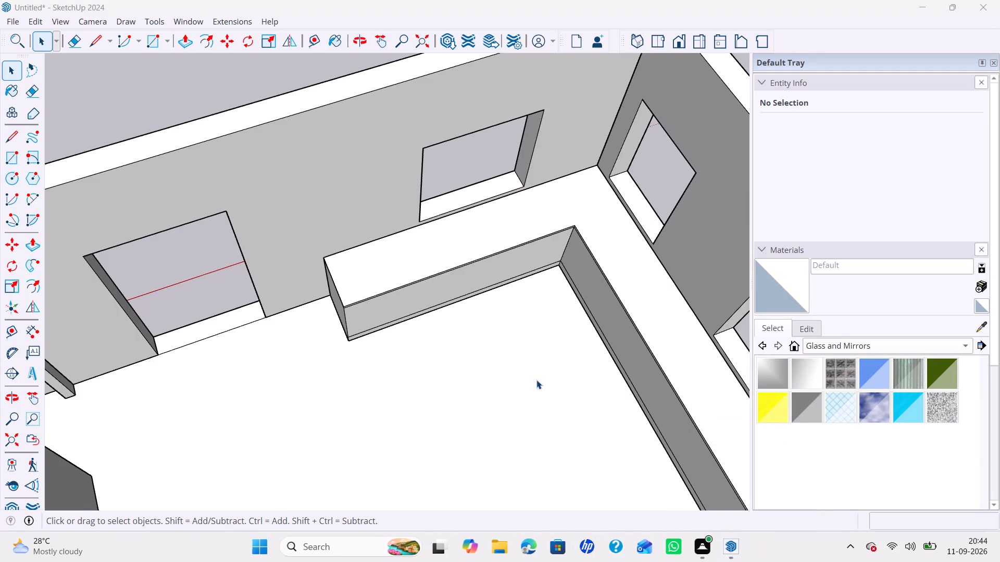
Examine the L-shaped counter's front faces, base line and top slab up close.
scroll(515, 304, up, 1)
shift+middle_drag(507, 310, 411, 361)
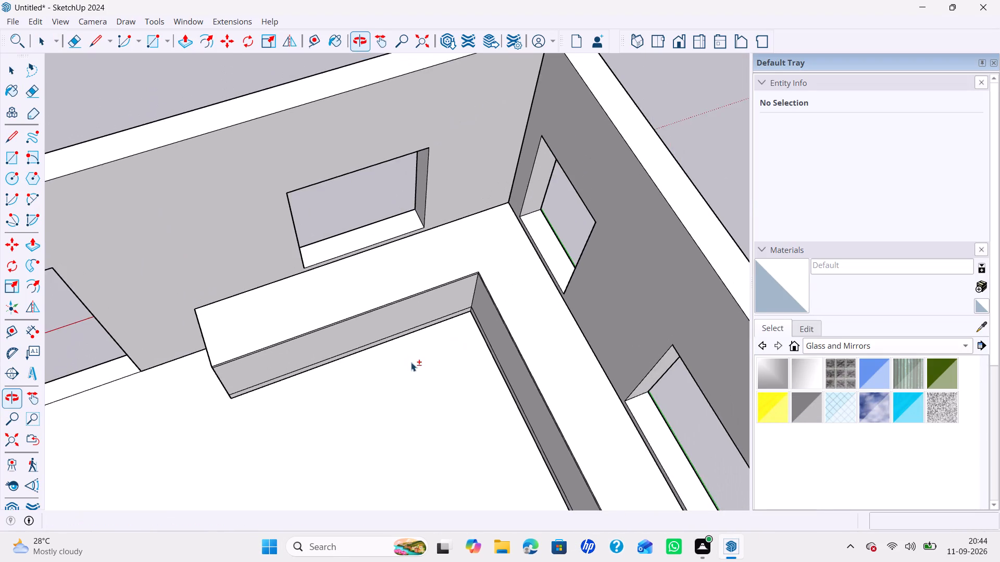
middle_drag(413, 332, 476, 266)
shift+middle_drag(486, 330, 492, 320)
shift+middle_click(519, 283)
scroll(384, 311, up, 5)
scroll(316, 314, down, 5)
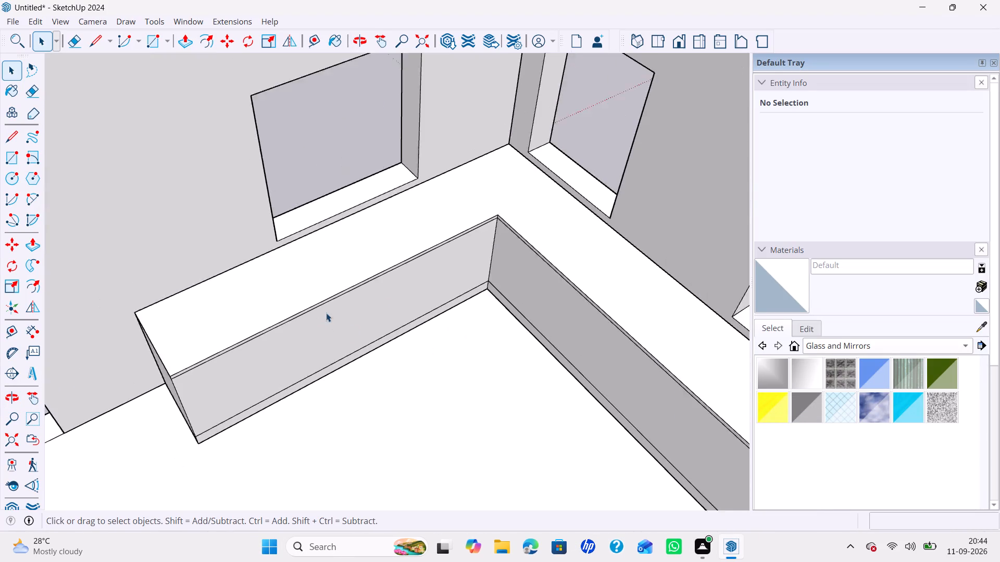
scroll(326, 313, down, 1)
middle_drag(329, 316, 391, 287)
scroll(374, 326, down, 8)
Examine the whole house from several angles, comparing the counter, the room layout and the tall built-in cabinets.
scroll(372, 342, down, 6)
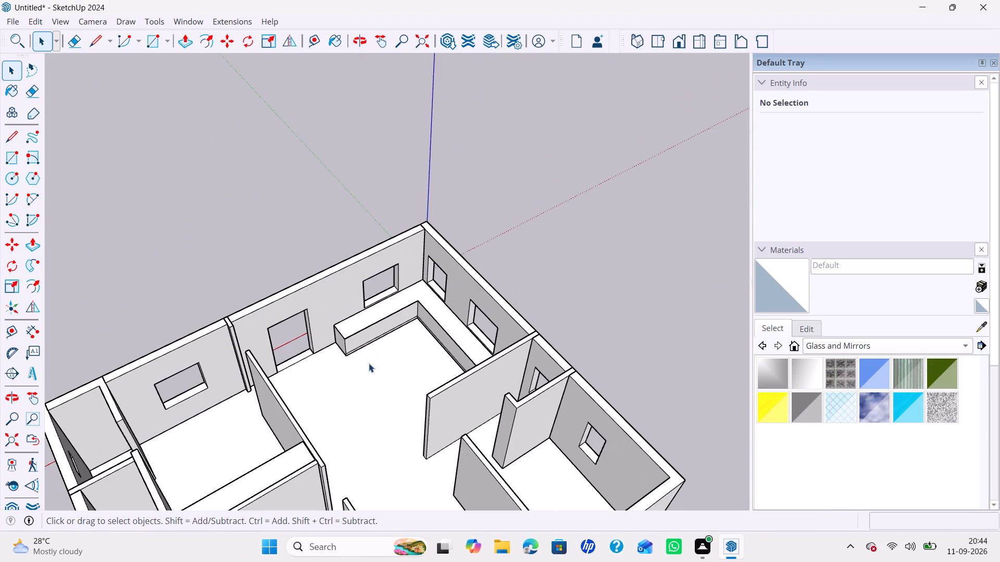
middle_click(360, 372)
middle_drag(459, 359, 521, 359)
scroll(419, 389, down, 6)
middle_drag(418, 395, 560, 409)
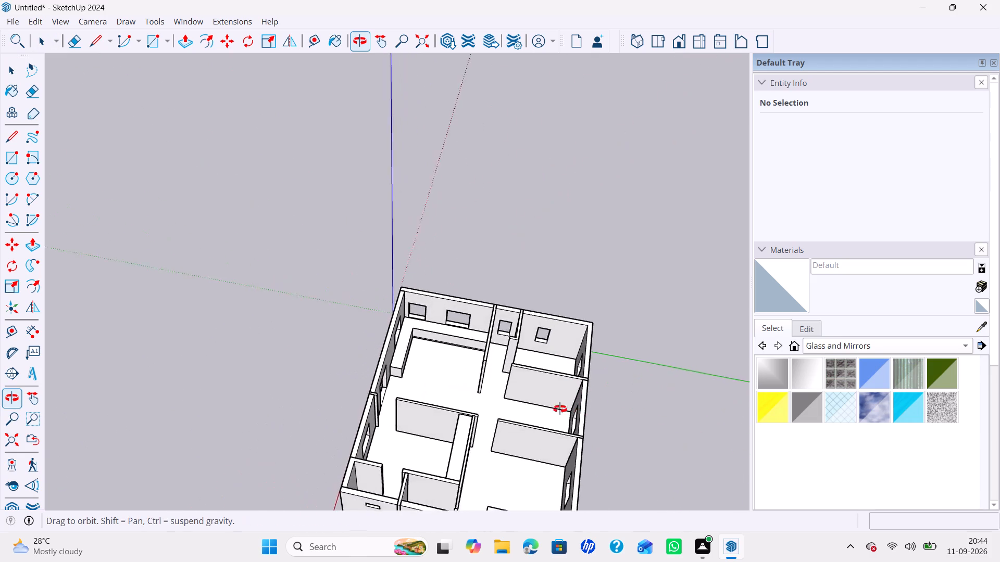
middle_drag(560, 409, 404, 320)
middle_drag(411, 329, 539, 300)
shift+middle_drag(421, 312, 658, 361)
scroll(573, 330, up, 7)
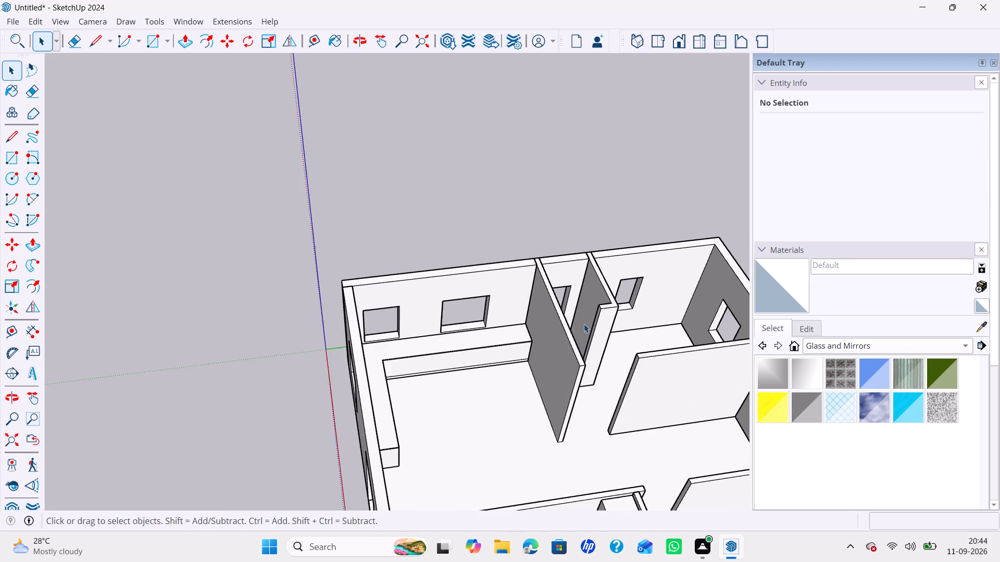
shift+middle_drag(584, 325, 488, 326)
scroll(603, 352, up, 2)
middle_drag(602, 354, 601, 441)
shift+middle_drag(583, 382, 521, 368)
scroll(526, 377, down, 6)
shift+middle_drag(534, 395, 484, 312)
middle_drag(484, 316, 441, 416)
scroll(445, 423, down, 1)
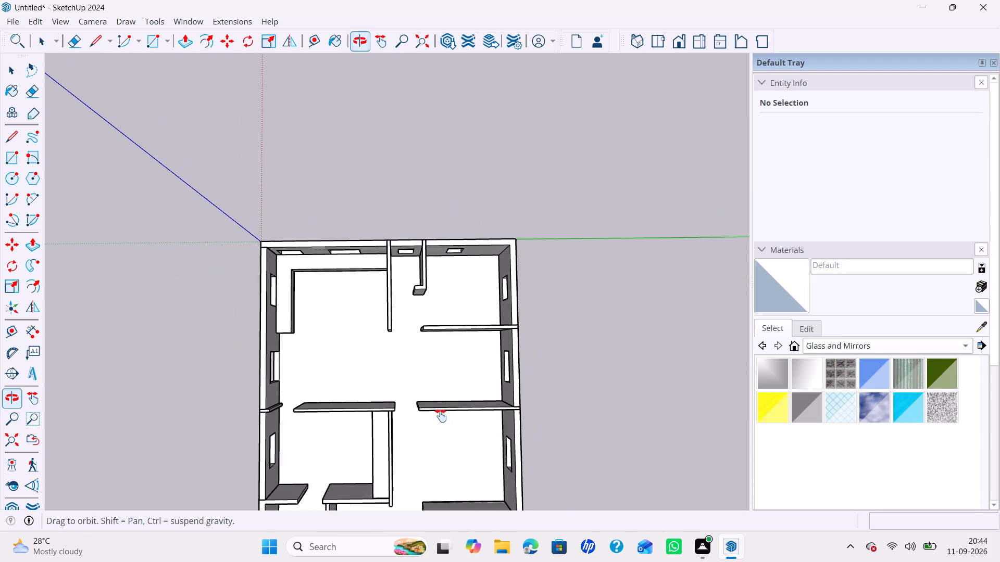
middle_drag(441, 416, 441, 301)
middle_drag(456, 372, 679, 344)
scroll(674, 346, up, 1)
middle_drag(437, 399, 616, 295)
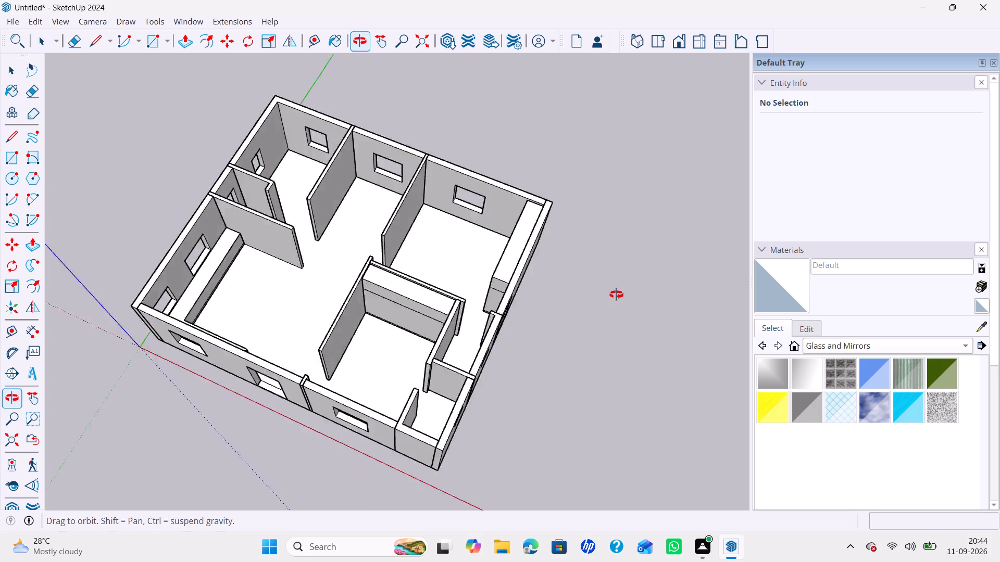
middle_drag(616, 295, 676, 255)
shift+middle_drag(451, 330, 547, 377)
scroll(503, 321, up, 2)
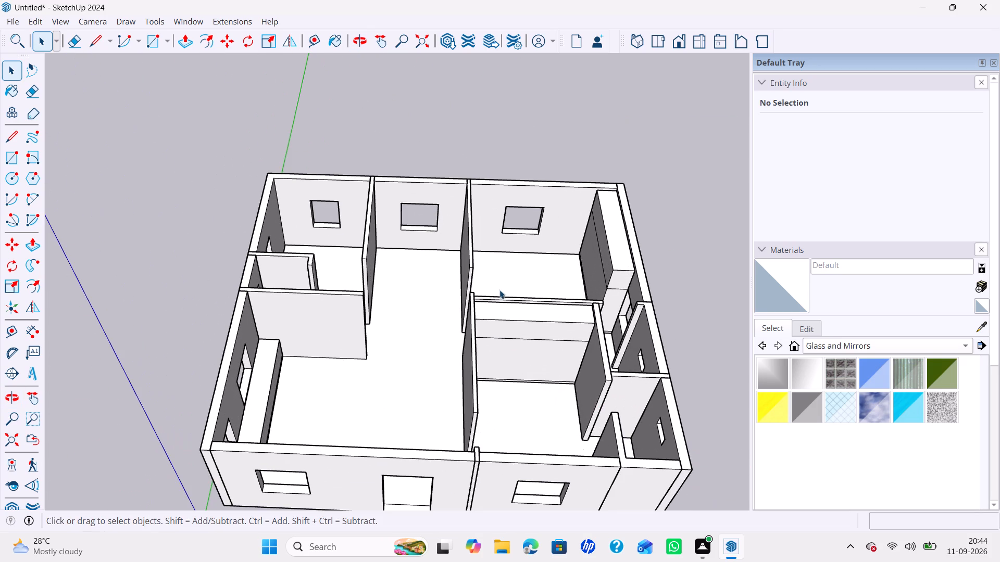
scroll(497, 275, up, 2)
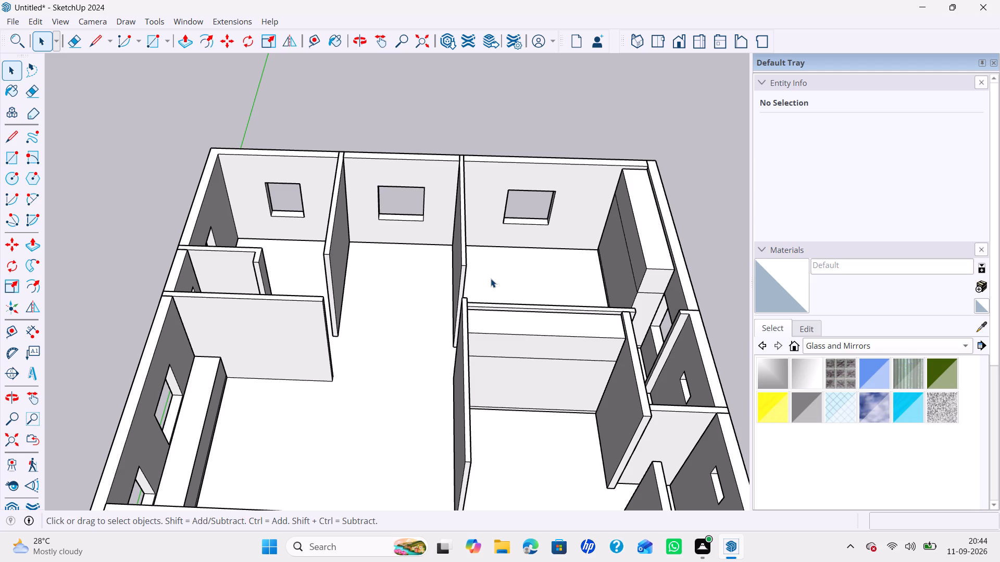
scroll(491, 272, down, 3)
middle_drag(491, 271, 507, 410)
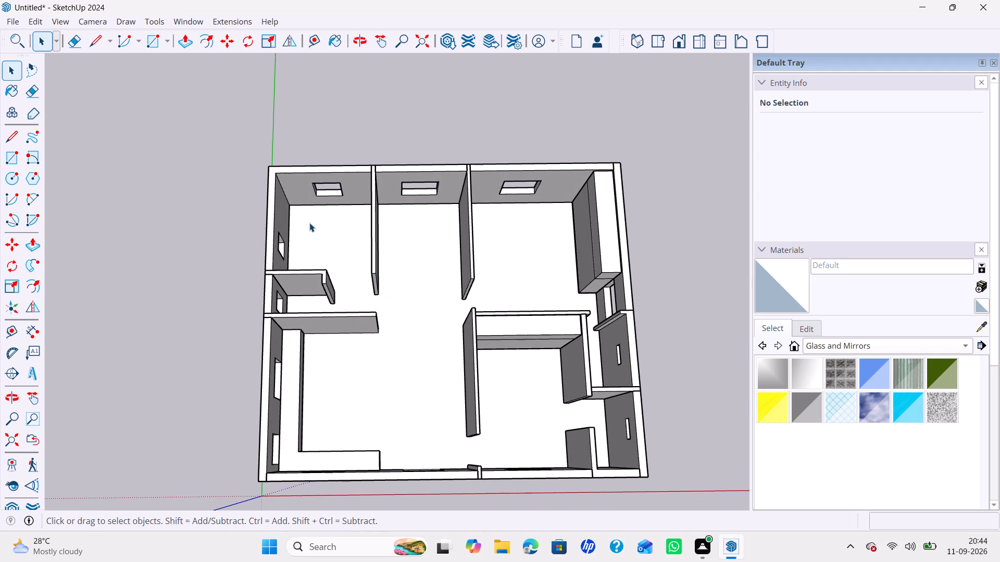
scroll(314, 230, up, 1)
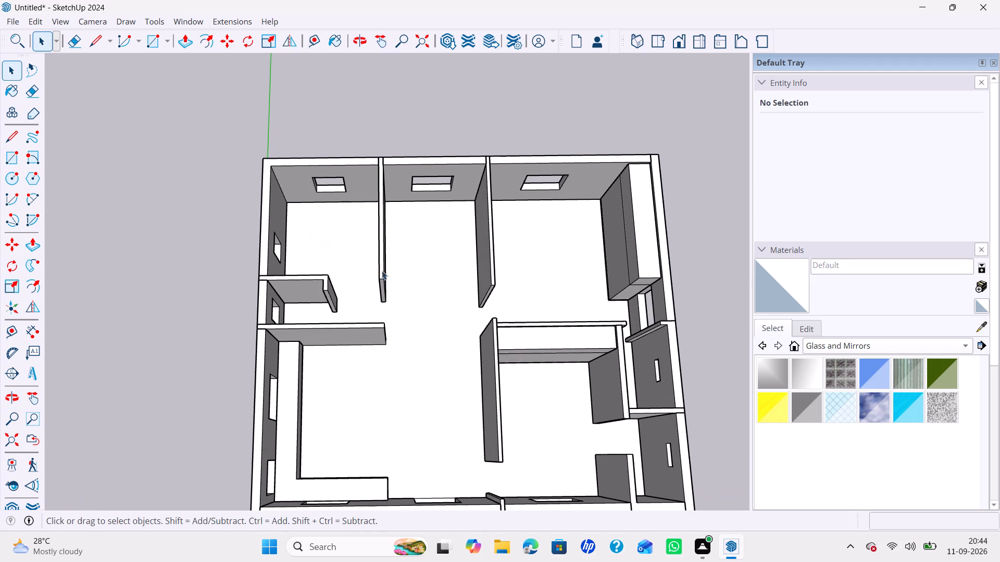
middle_drag(543, 250, 662, 253)
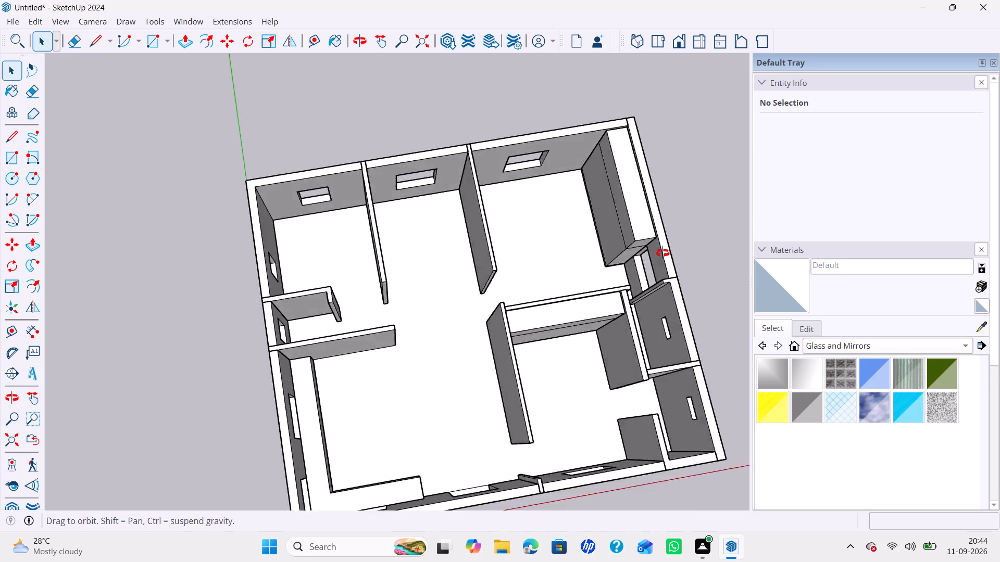
middle_drag(662, 253, 691, 253)
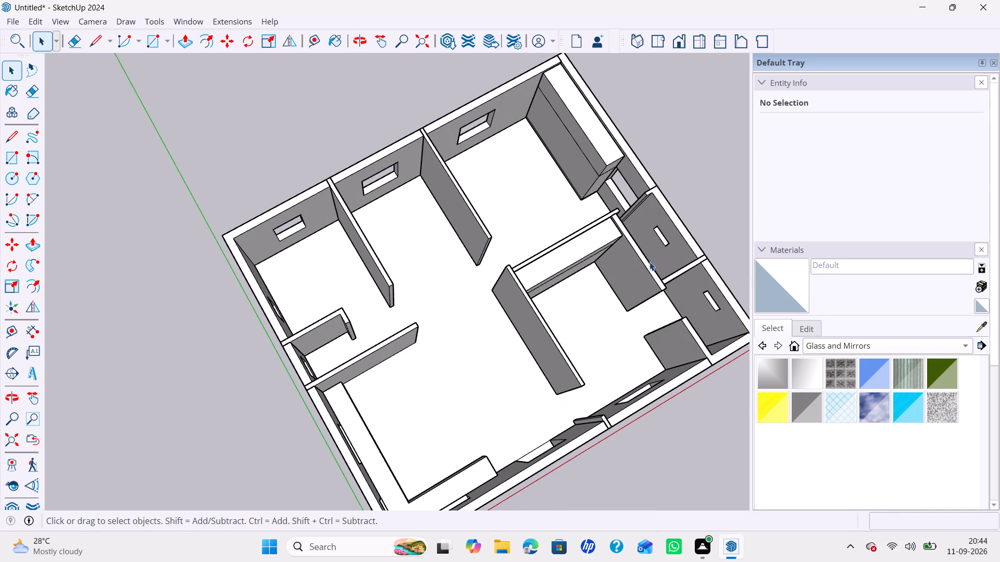
shift+middle_drag(602, 295, 582, 382)
middle_drag(537, 305, 562, 208)
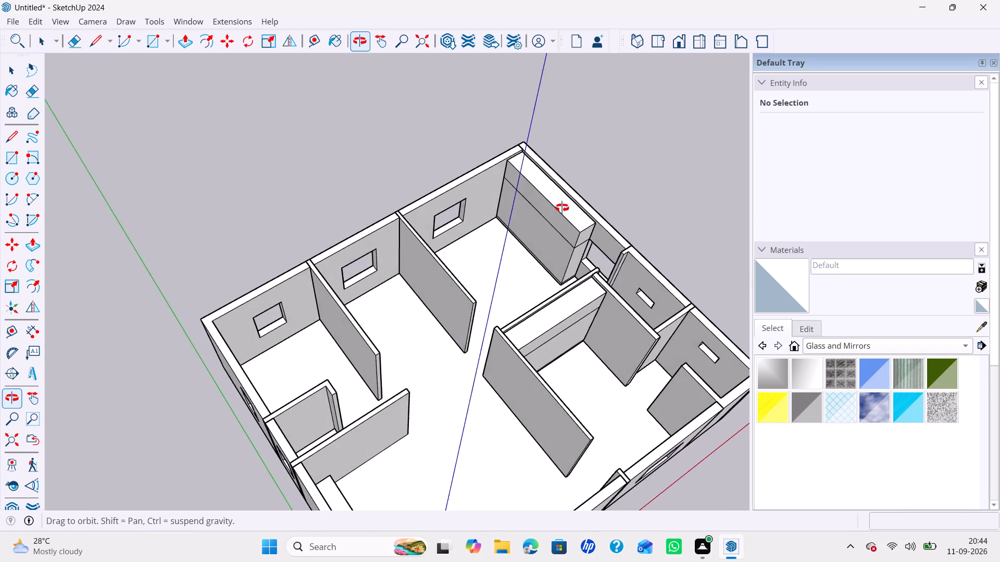
scroll(566, 230, up, 3)
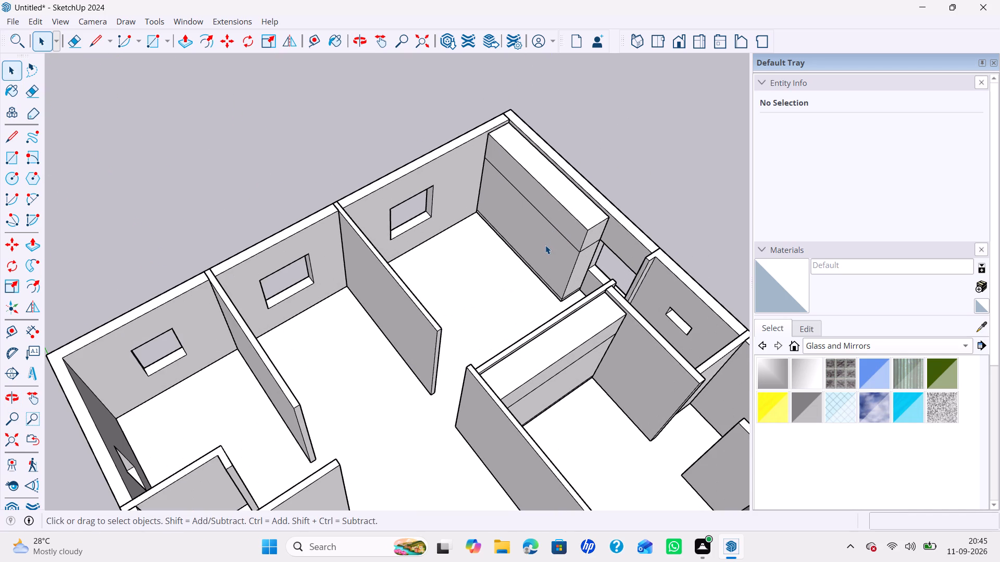
scroll(545, 245, down, 7)
Delete the L-shaped counter group from the large corner room.
middle_drag(512, 354, 294, 374)
click(309, 417)
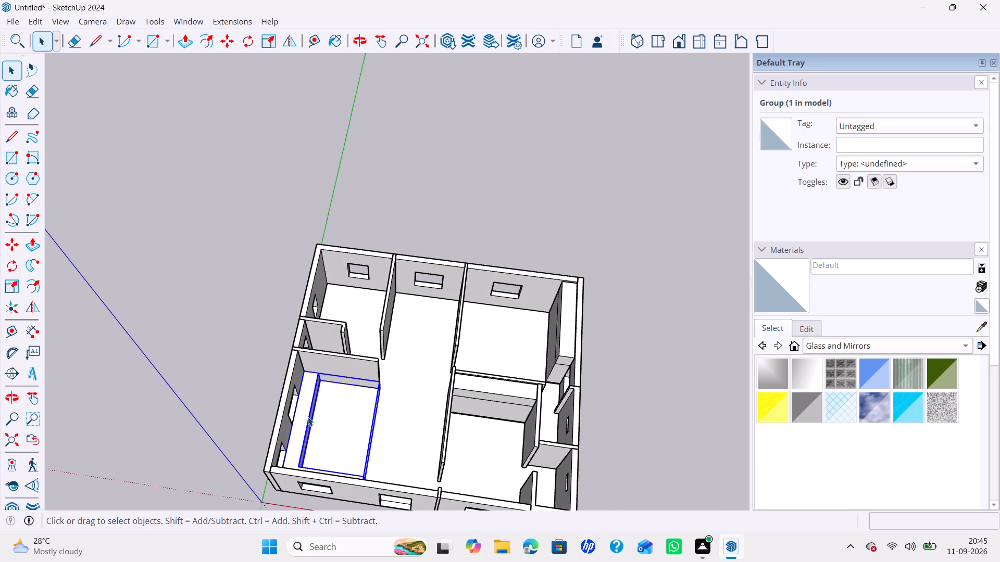
key(Delete)
Open the tall cabinet group along the outer wall of the opposite corner room for editing.
scroll(502, 270, up, 4)
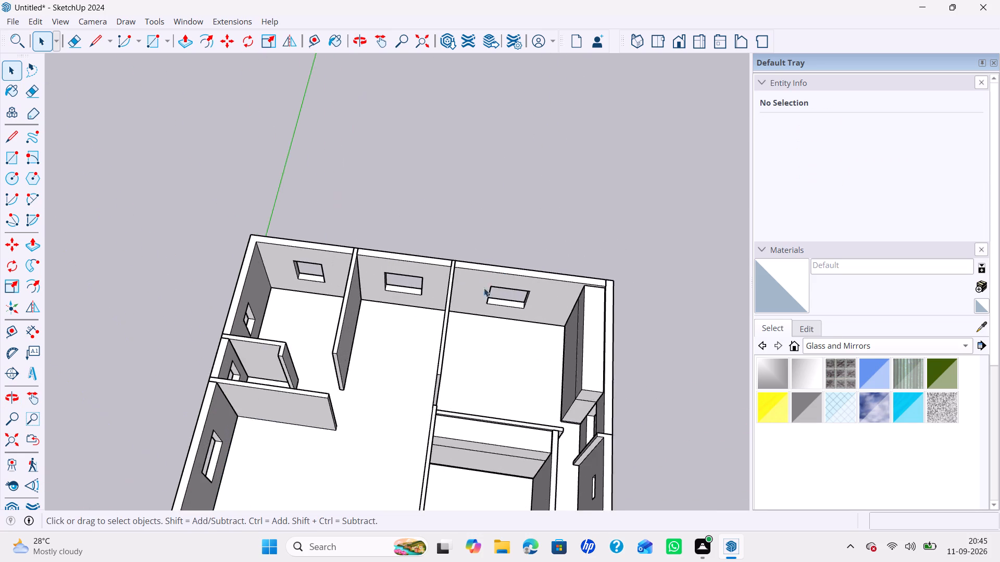
middle_drag(475, 309, 553, 361)
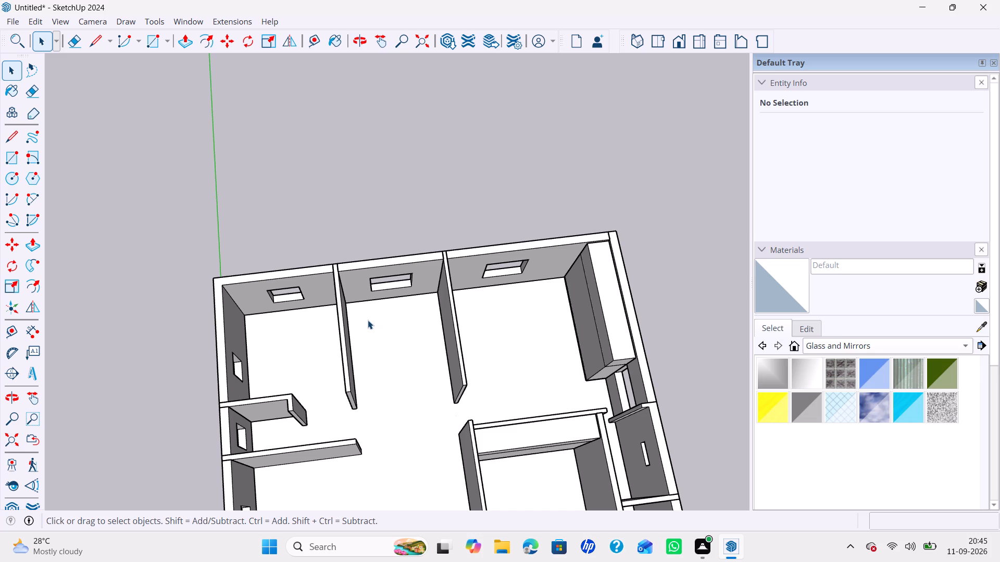
scroll(548, 260, up, 3)
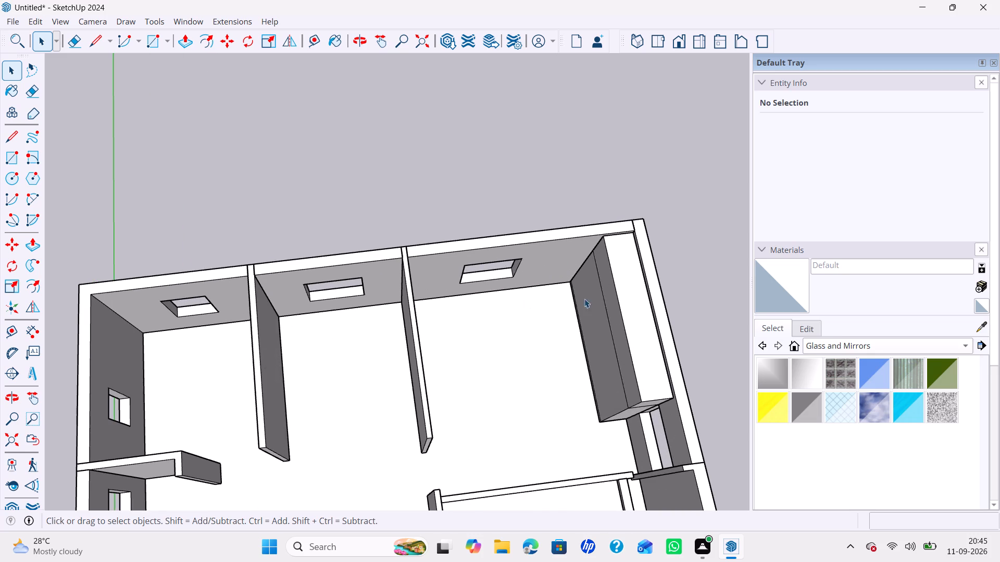
middle_drag(472, 324, 717, 198)
middle_drag(578, 258, 506, 313)
middle_drag(504, 303, 493, 254)
scroll(492, 259, up, 5)
click(498, 258)
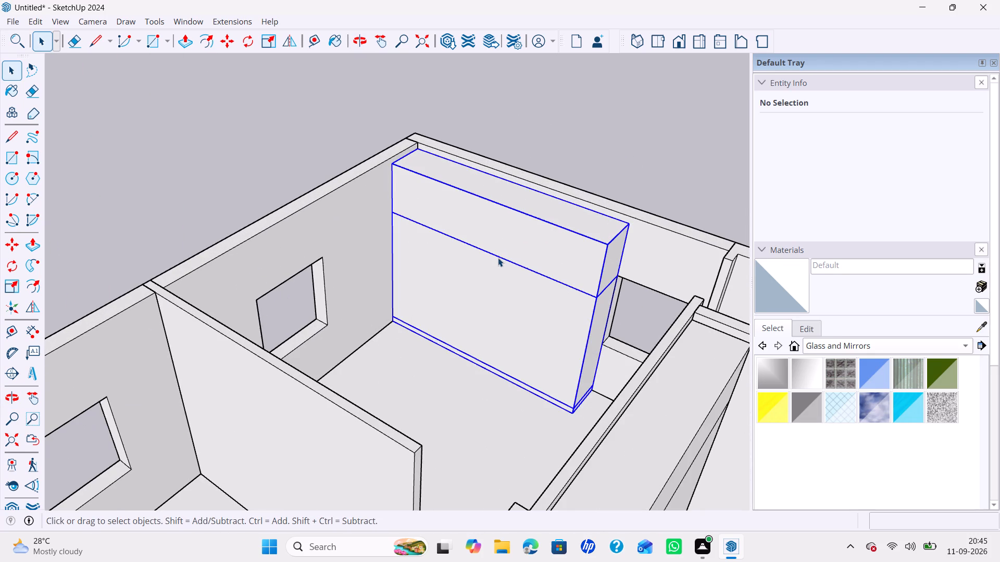
double_click(498, 258)
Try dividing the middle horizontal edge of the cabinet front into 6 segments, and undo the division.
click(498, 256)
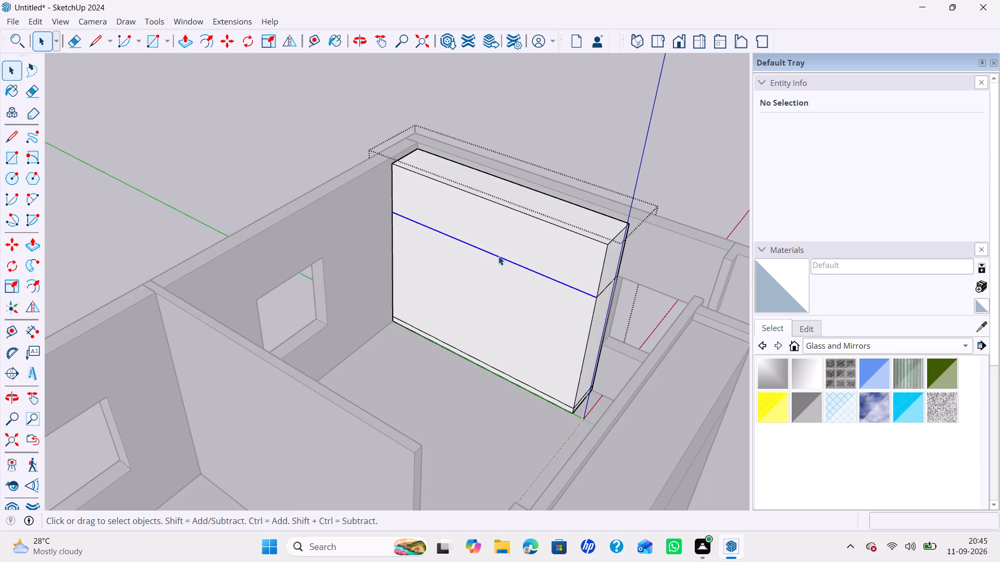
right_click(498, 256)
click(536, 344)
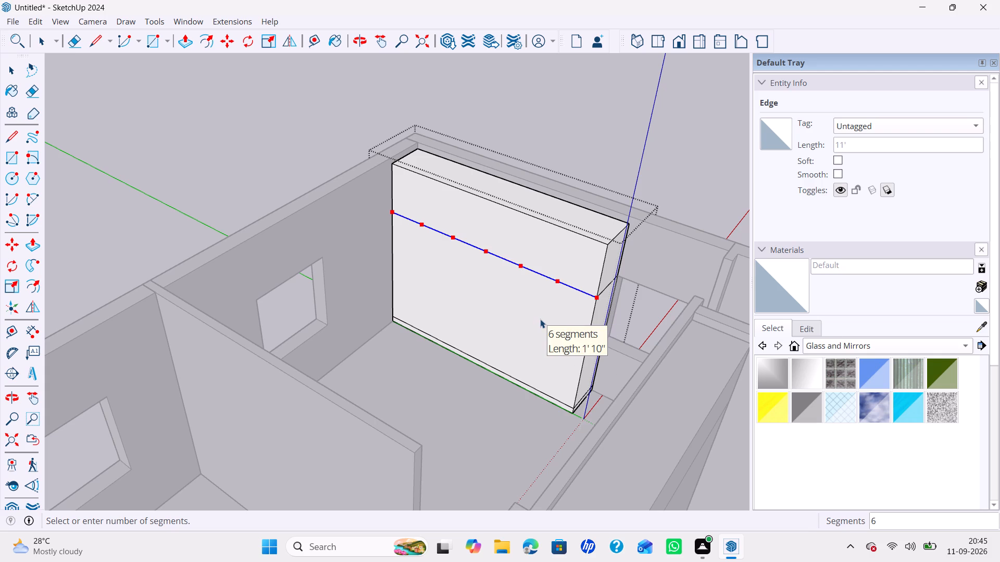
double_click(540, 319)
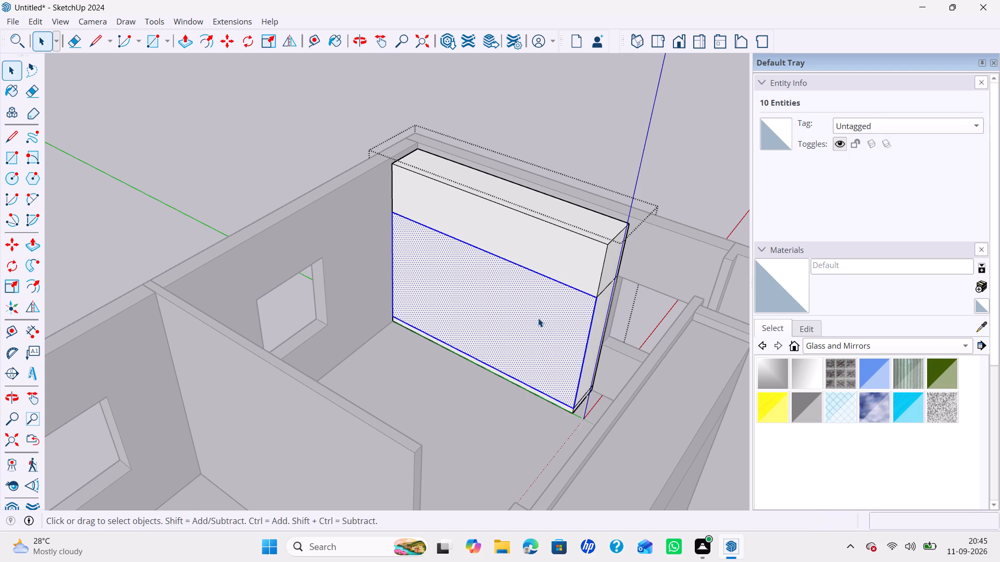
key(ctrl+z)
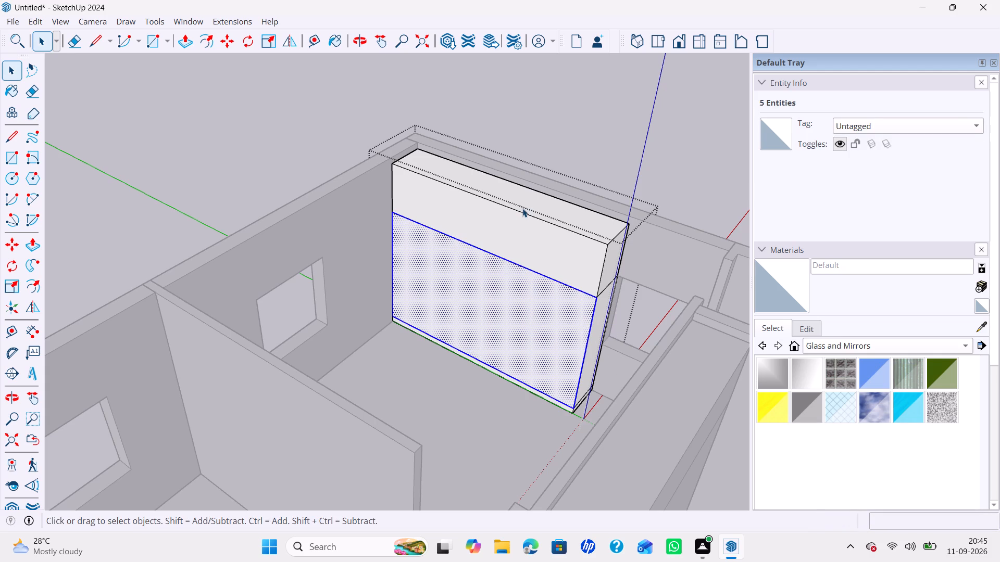
Divide the top front edge of the tall cabinet into 6 equal segments.
click(523, 213)
right_click(523, 213)
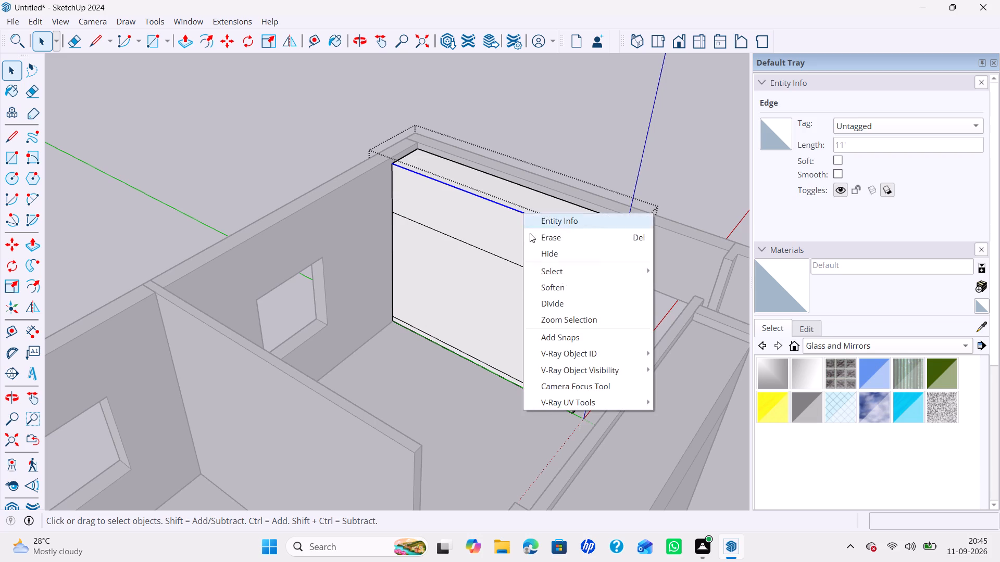
click(569, 299)
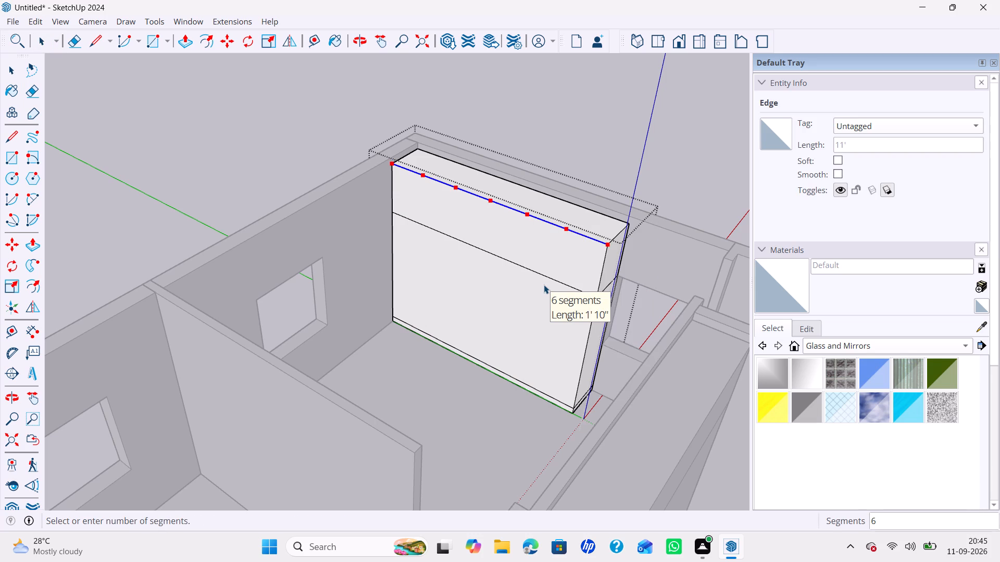
click(544, 285)
Draw a vertical line down the cabinet front from the top edge's first division point to the base line.
key(l)
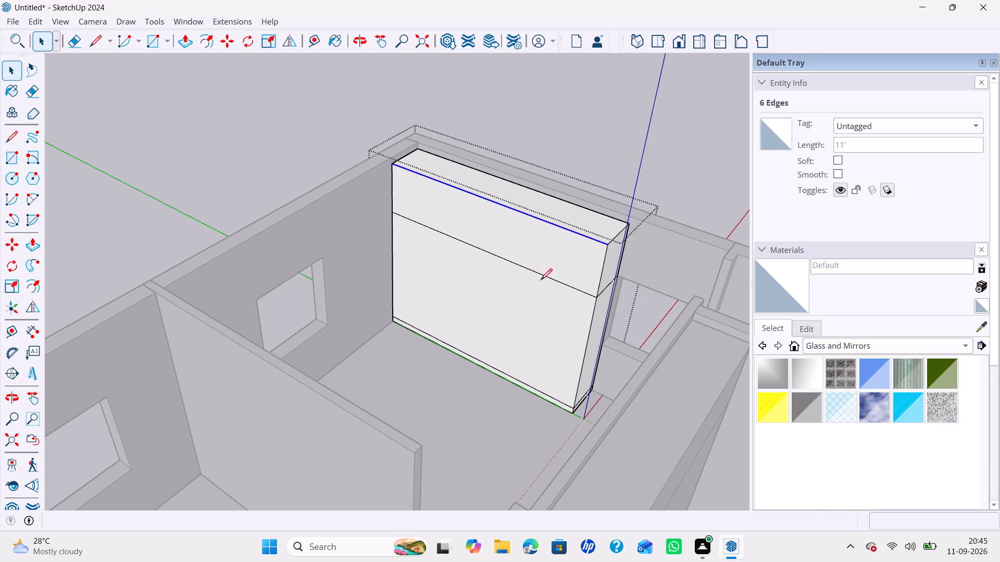
click(423, 180)
key(Up)
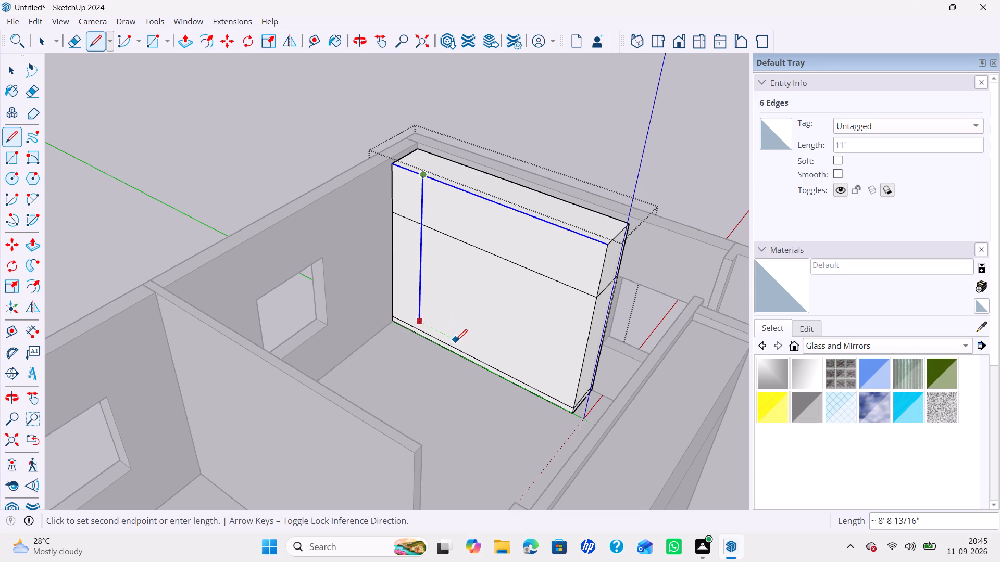
click(456, 351)
key(space)
Copy both segments of the vertical line to the top edge's next division point, and array the copy x5 across the cabinet front.
click(421, 215)
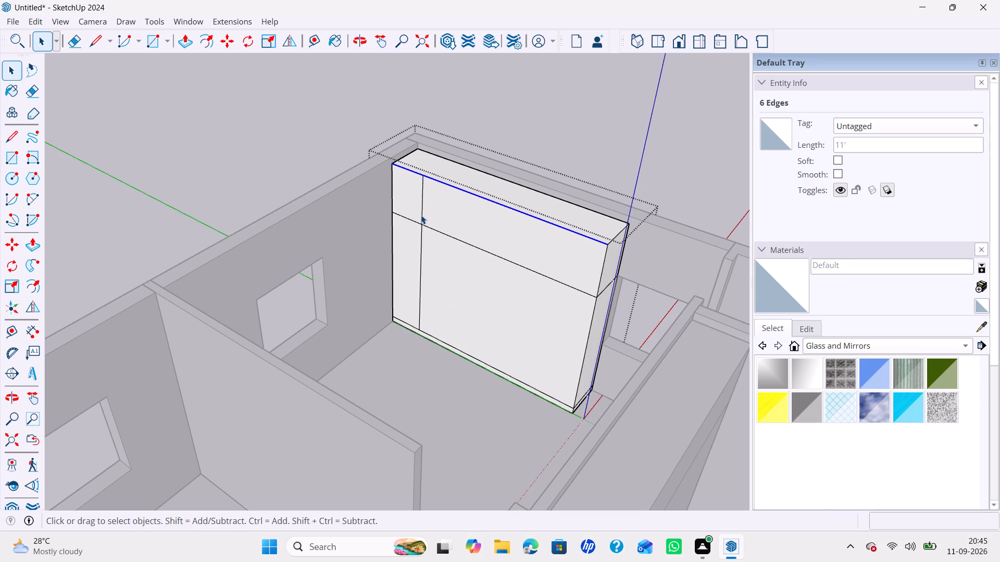
ctrl+click(423, 257)
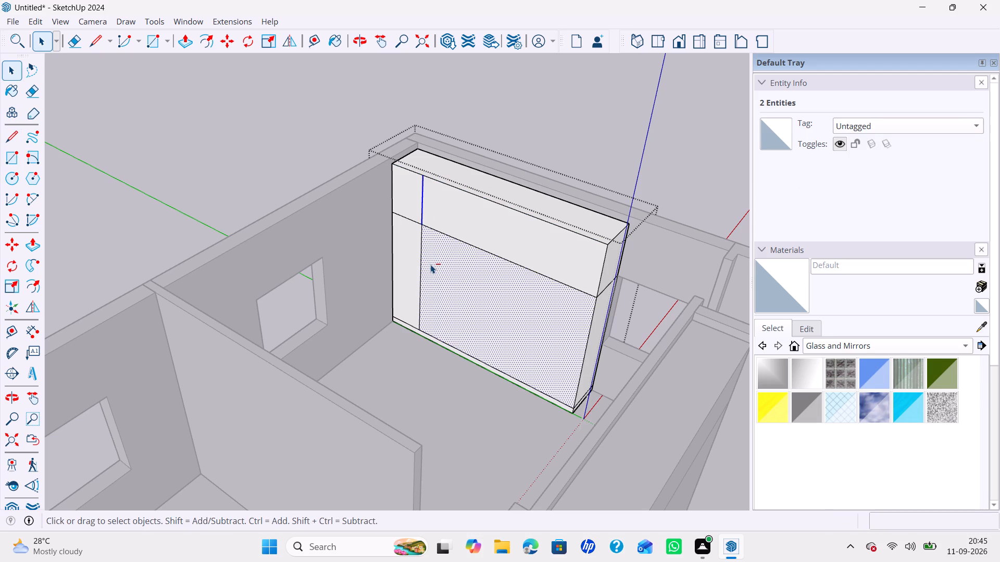
ctrl+shift+click(430, 264)
ctrl+double_click(419, 260)
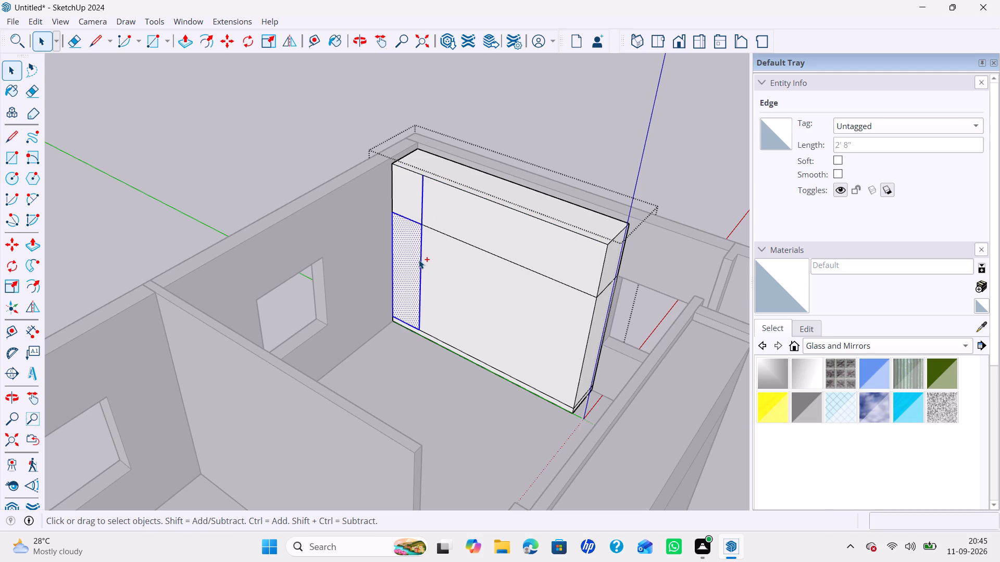
ctrl+shift+click(420, 256)
click(418, 254)
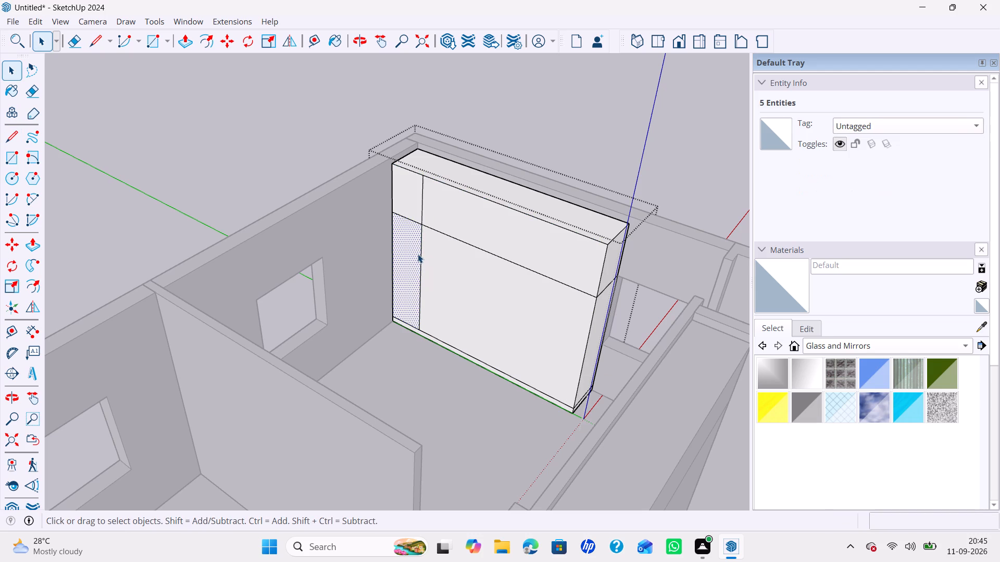
click(421, 259)
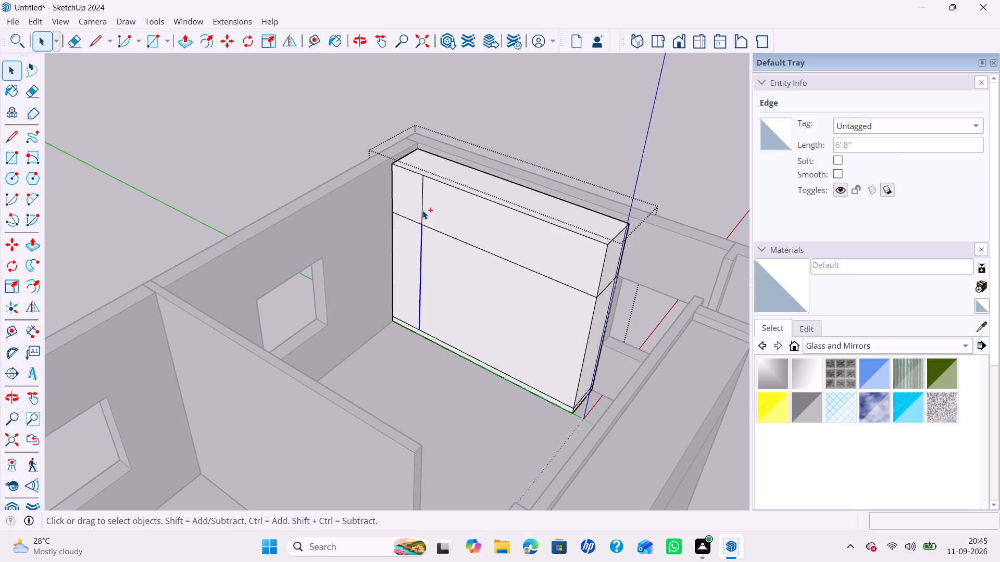
ctrl+click(422, 210)
key(m)
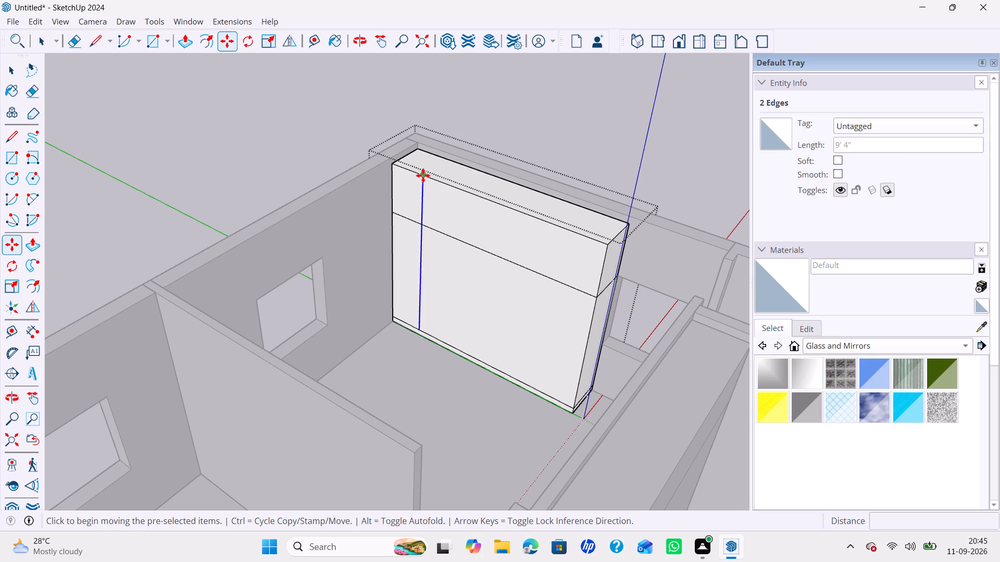
ctrl+click(423, 175)
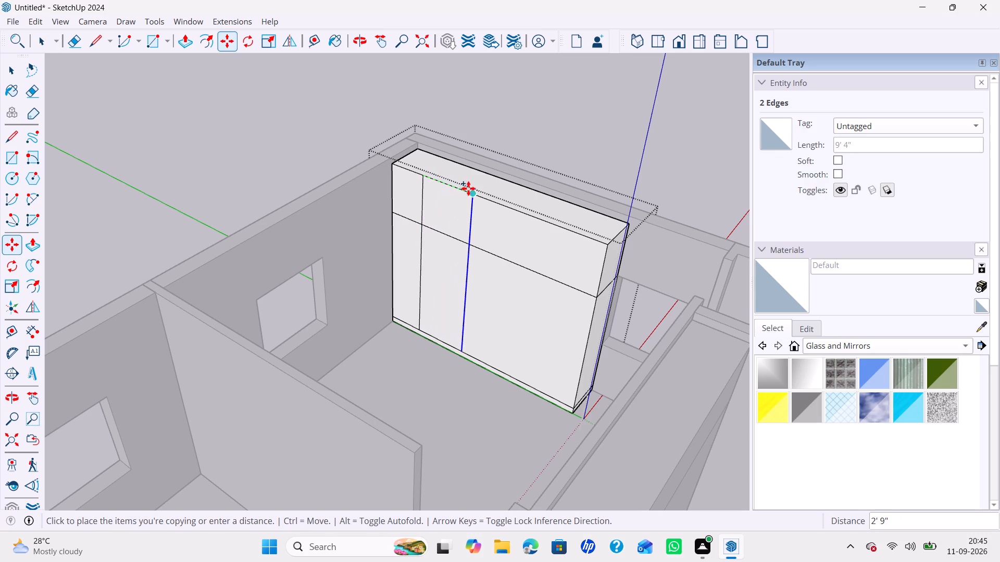
click(461, 187)
key(x)
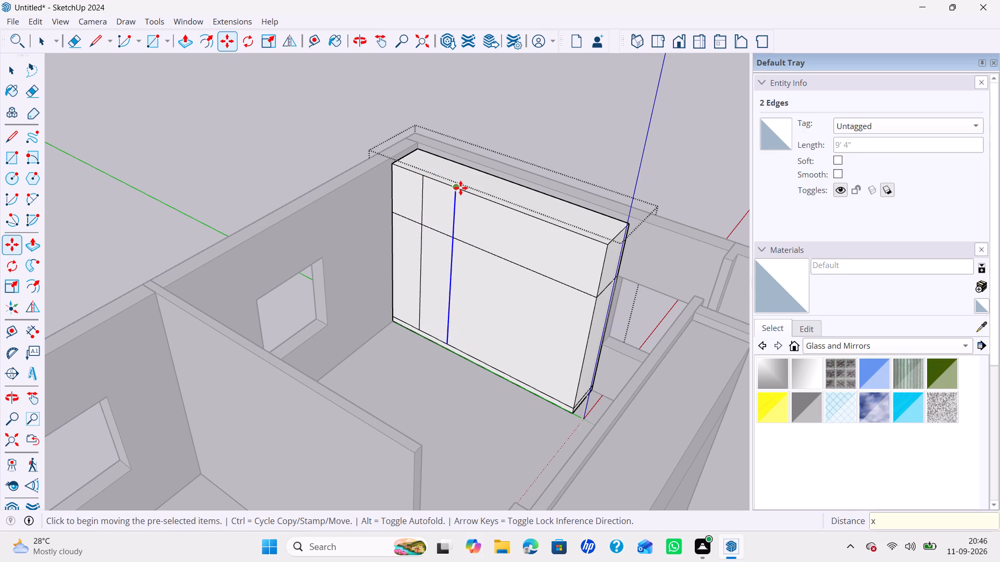
key(5)
key(Return)
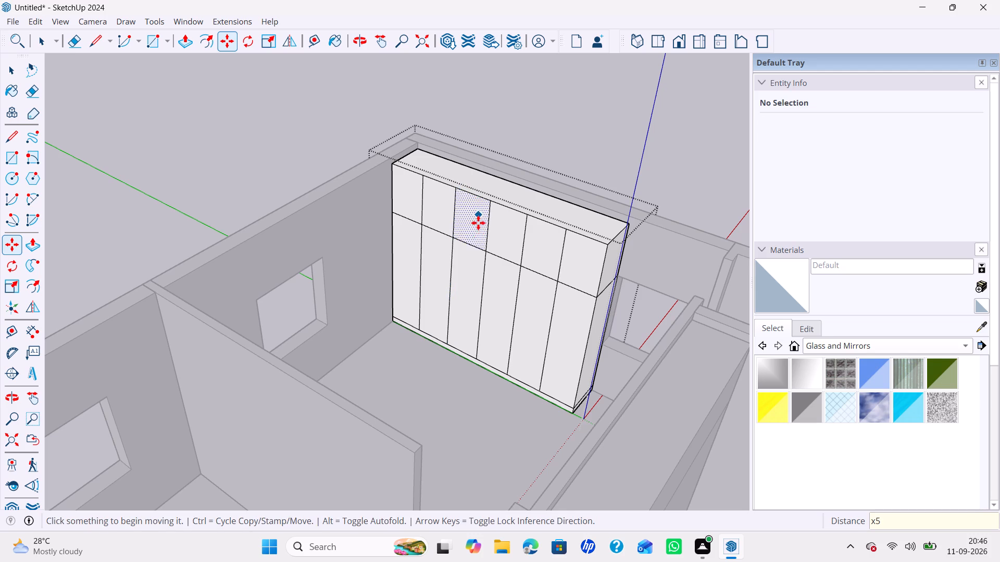
key(space)
Start a new group inside the cabinet and draw a rectangle over the lower door panel beside the window wall.
right_click(288, 134)
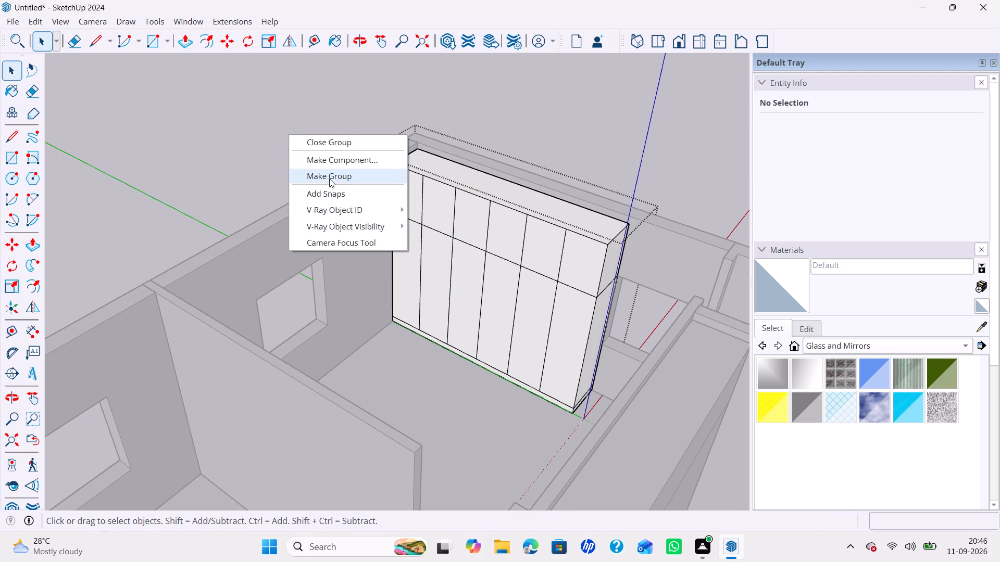
click(330, 181)
scroll(403, 225, up, 6)
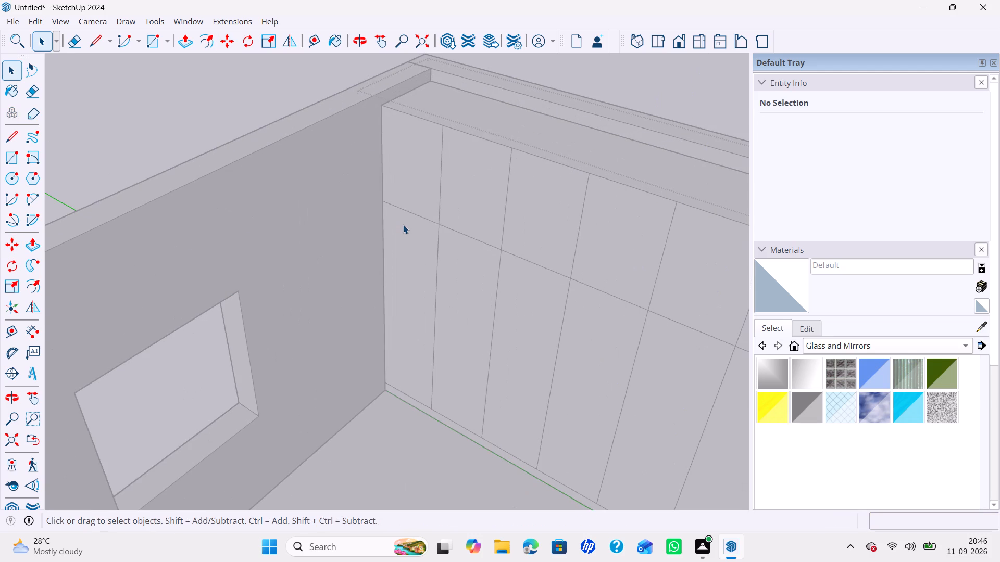
key(r)
click(385, 207)
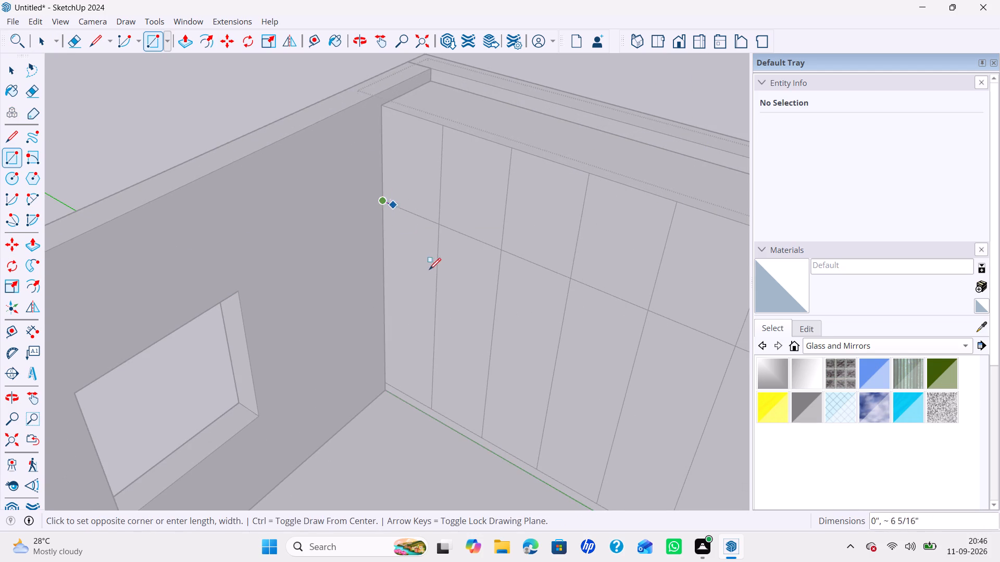
middle_drag(439, 287, 549, 312)
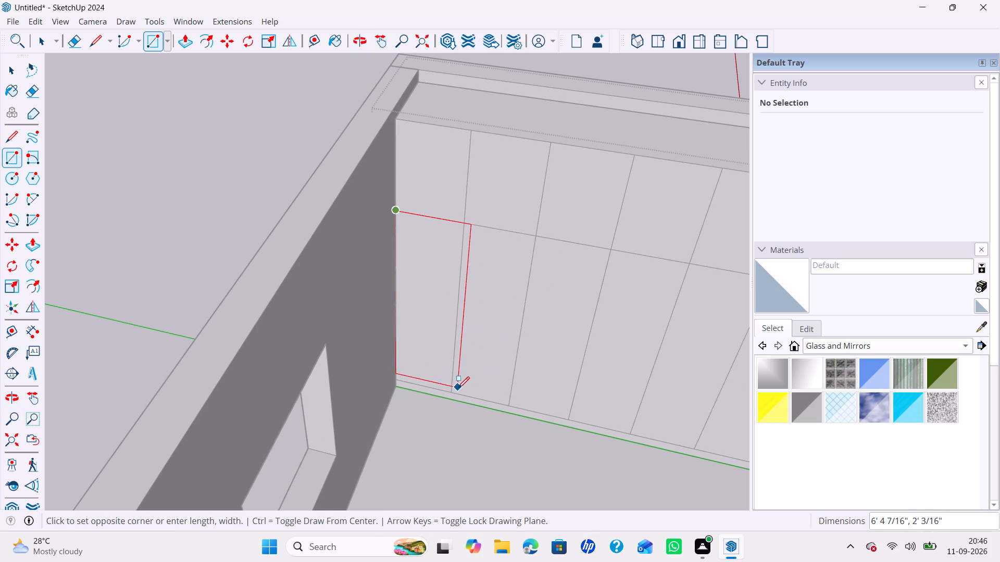
double_click(451, 390)
Offset the new door rectangle's outline inward by 3 mm.
key(f)
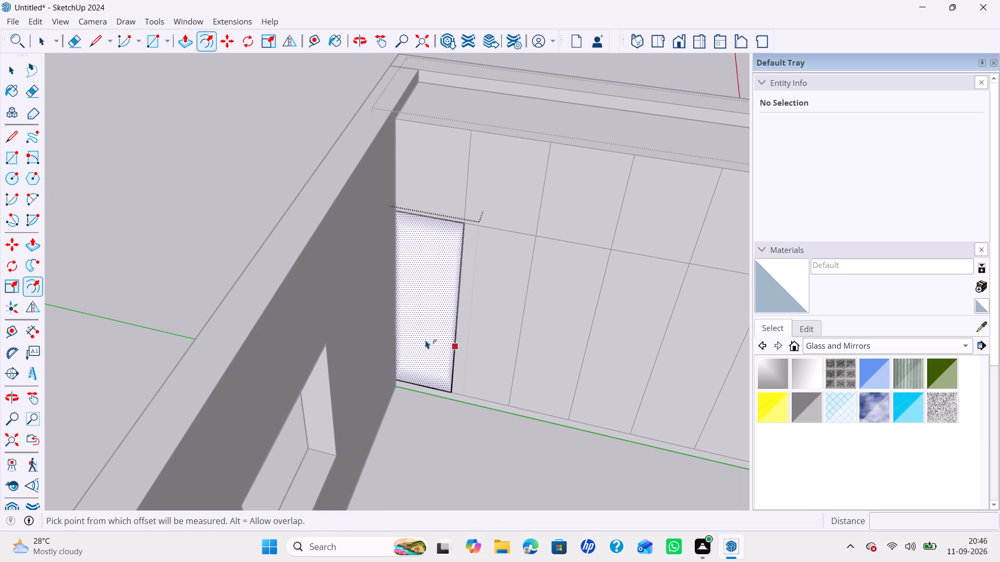
double_click(426, 339)
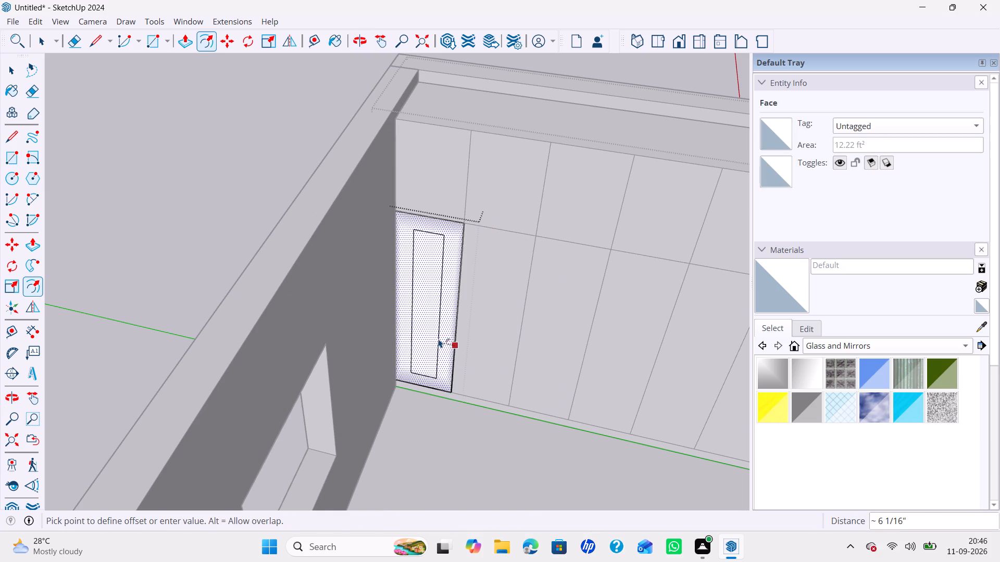
text(3mm)
key(Return)
Extrude the door rectangle's inner face outward by 18 mm and close the door group.
key(p)
click(432, 319)
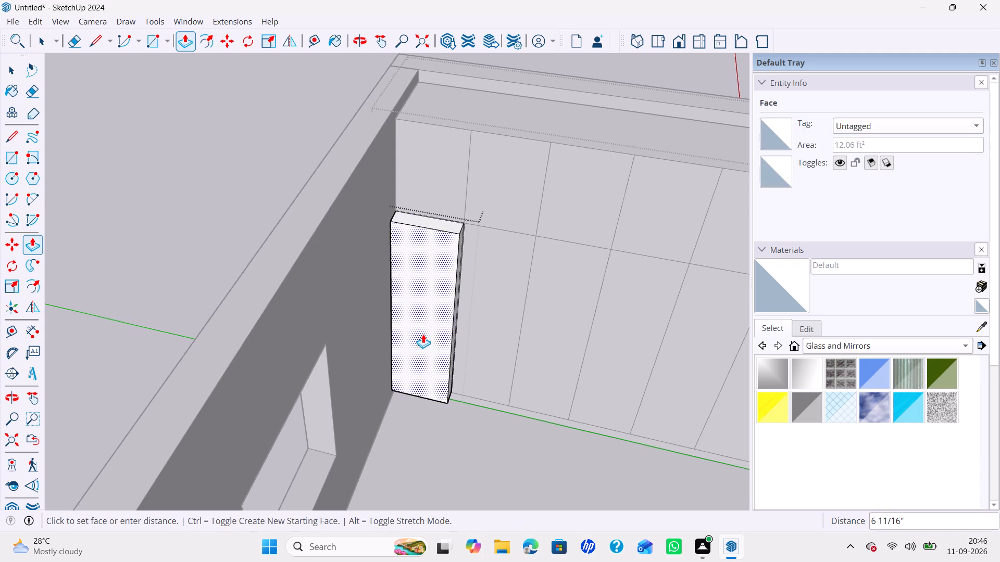
text(18mm)
key(Return)
key(space)
click(299, 308)
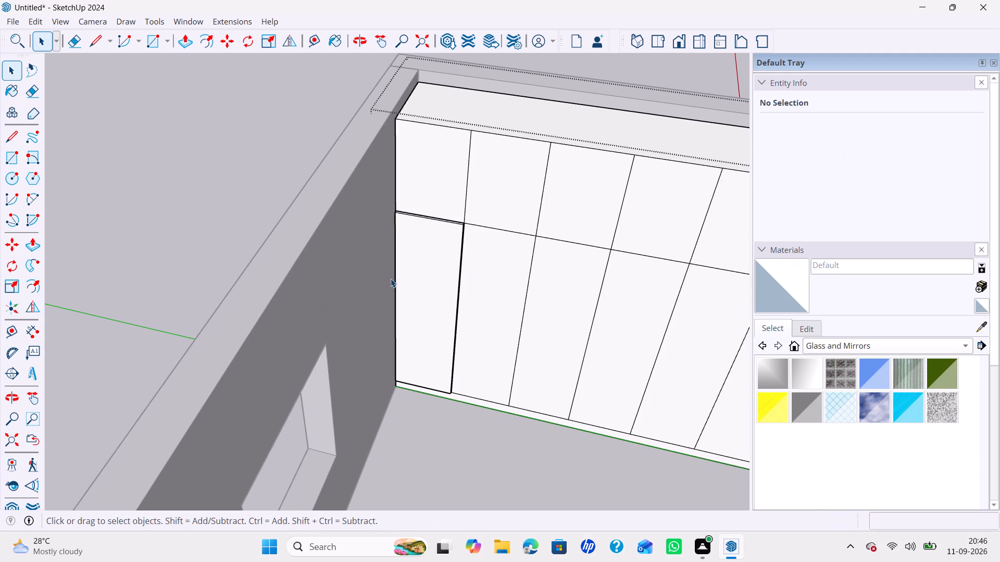
Open the new lower door group for editing and copy the bottom edge of its front face 3' upward.
click(425, 273)
click(435, 249)
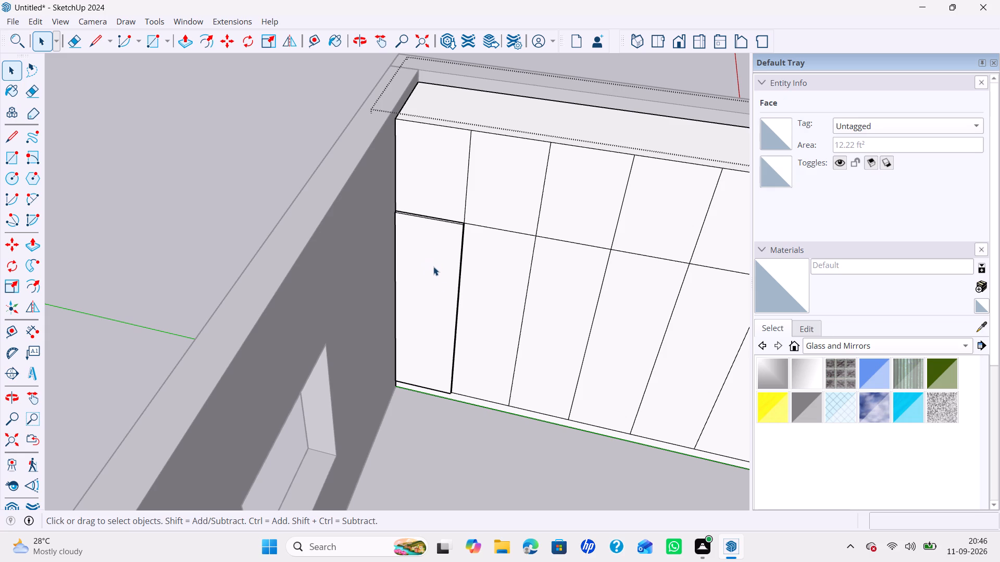
scroll(416, 350, up, 5)
middle_drag(421, 346, 427, 292)
click(429, 291)
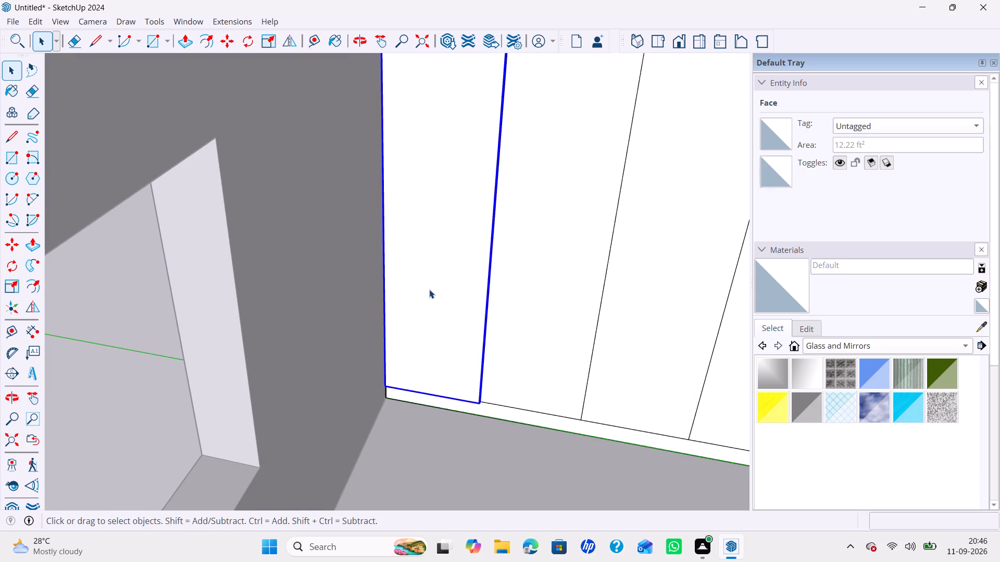
double_click(430, 277)
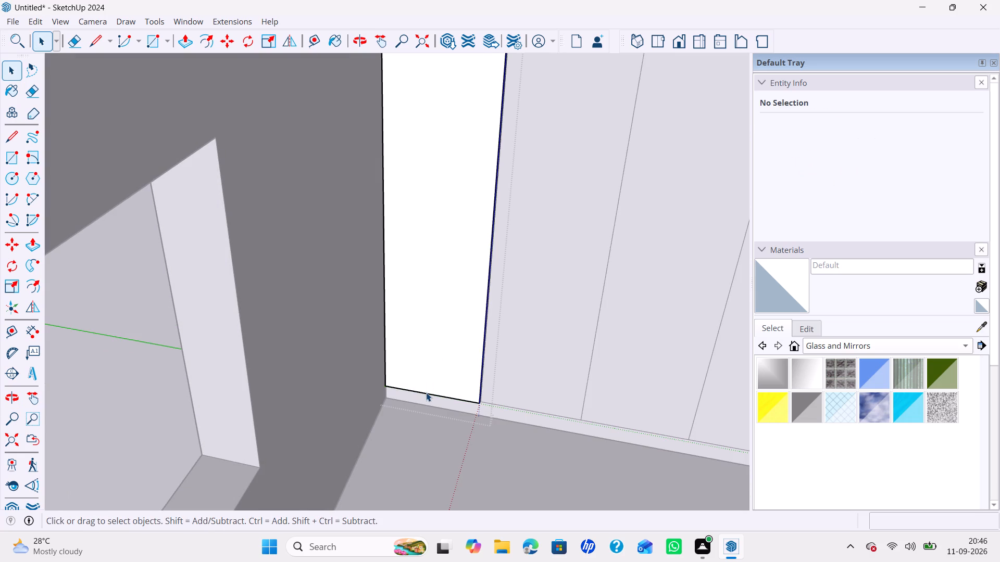
click(426, 392)
key(m)
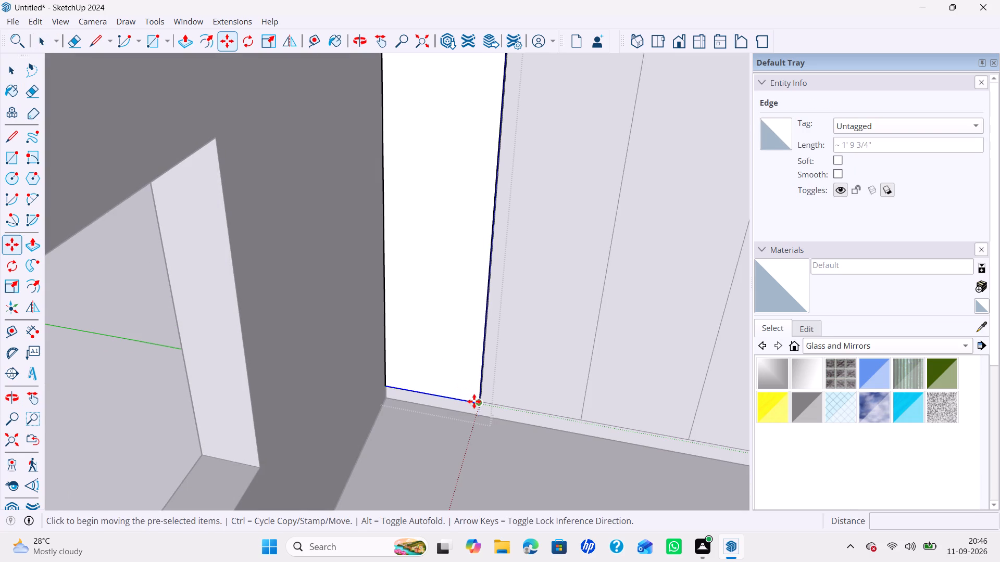
click(475, 401)
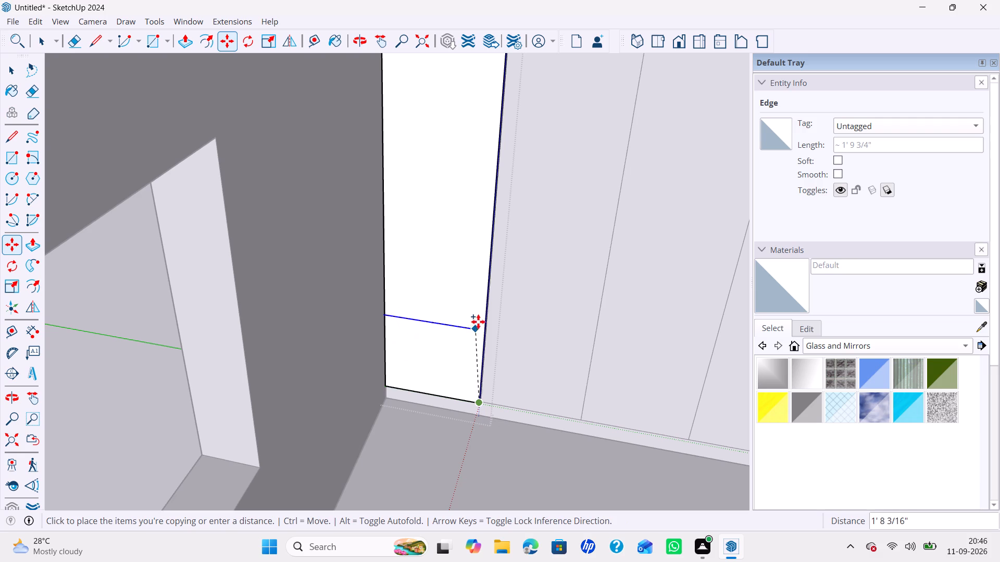
text(3')
key(Return)
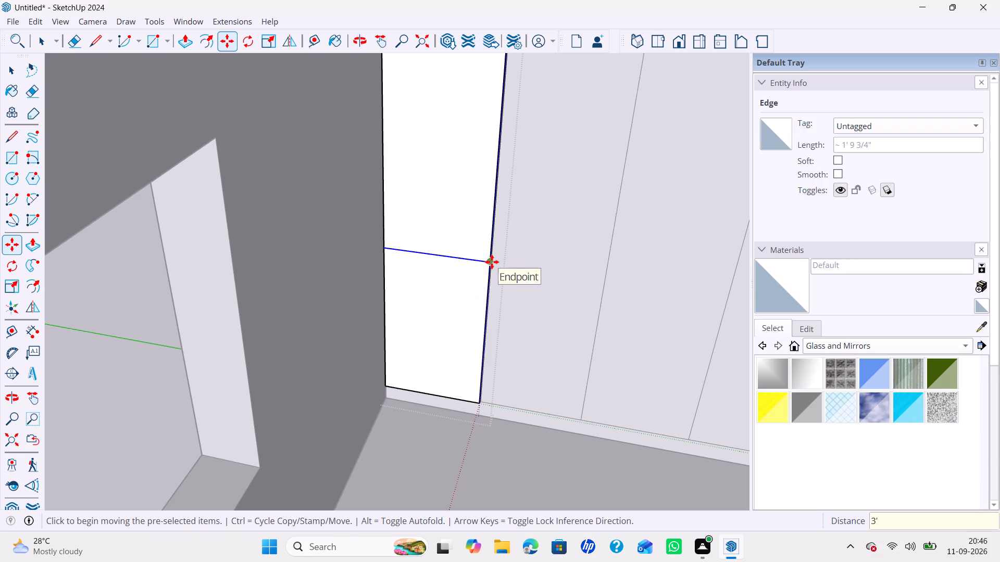
Move the copied horizontal line on the door front another 1' straight up.
ctrl+click(492, 262)
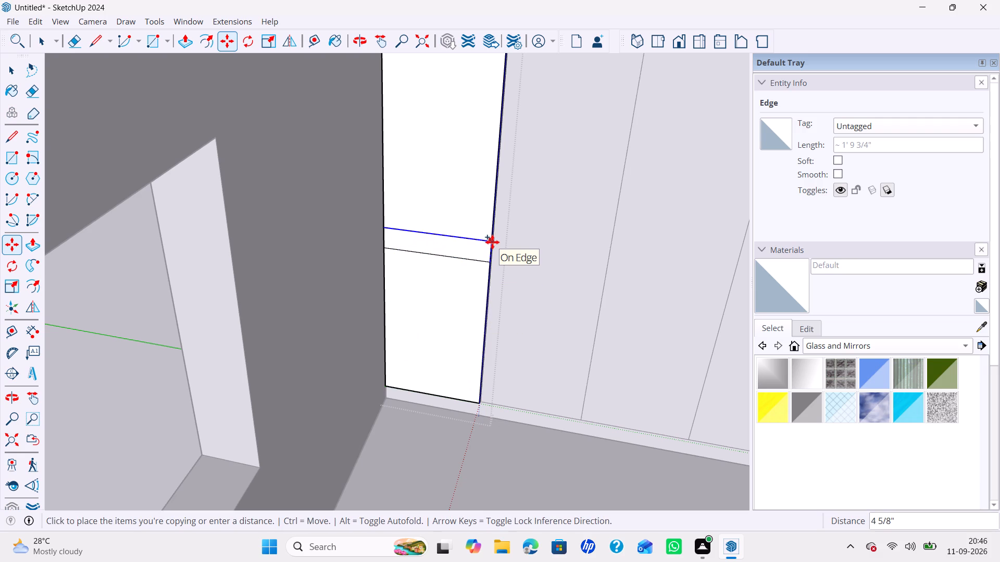
key(1)
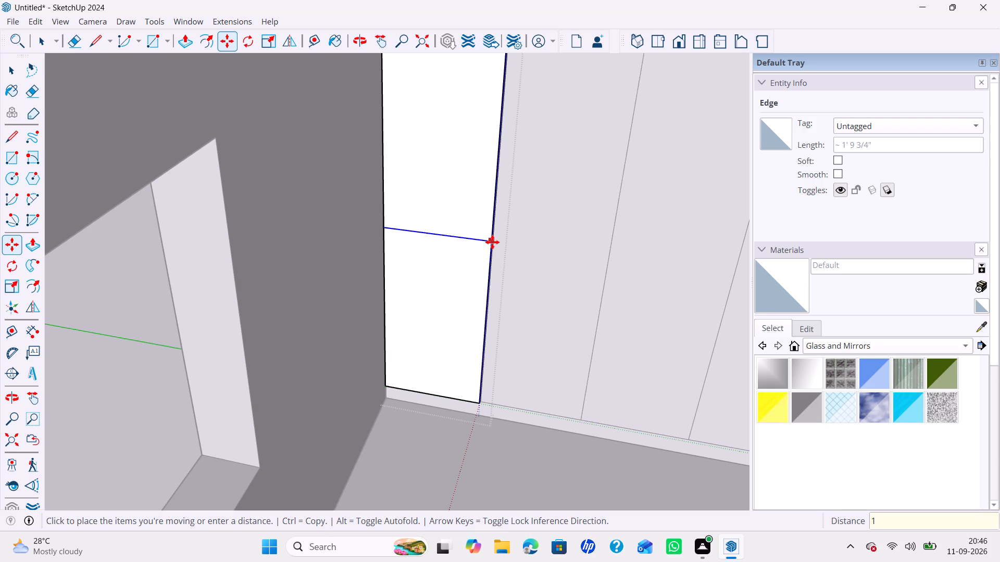
key(Escape)
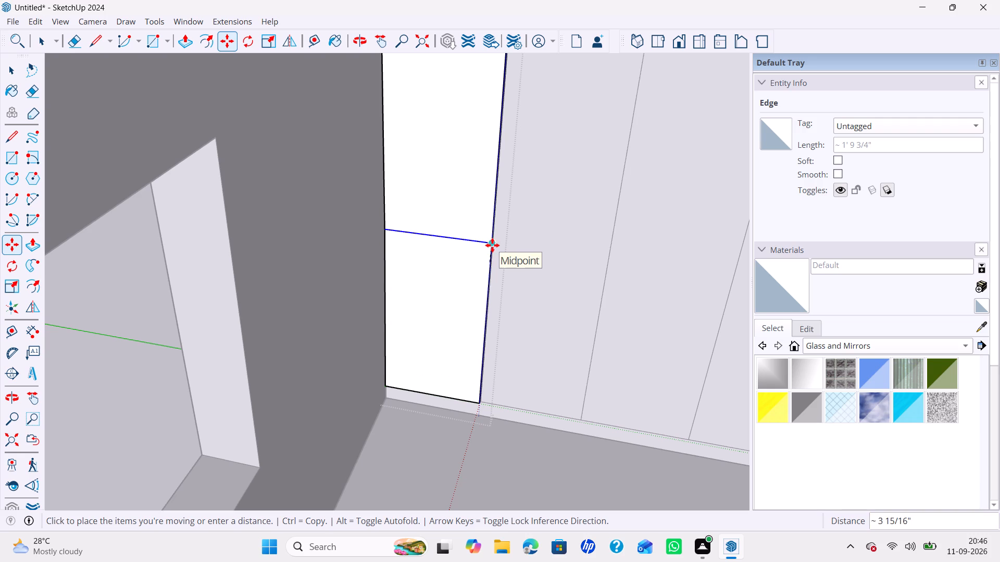
key(Up)
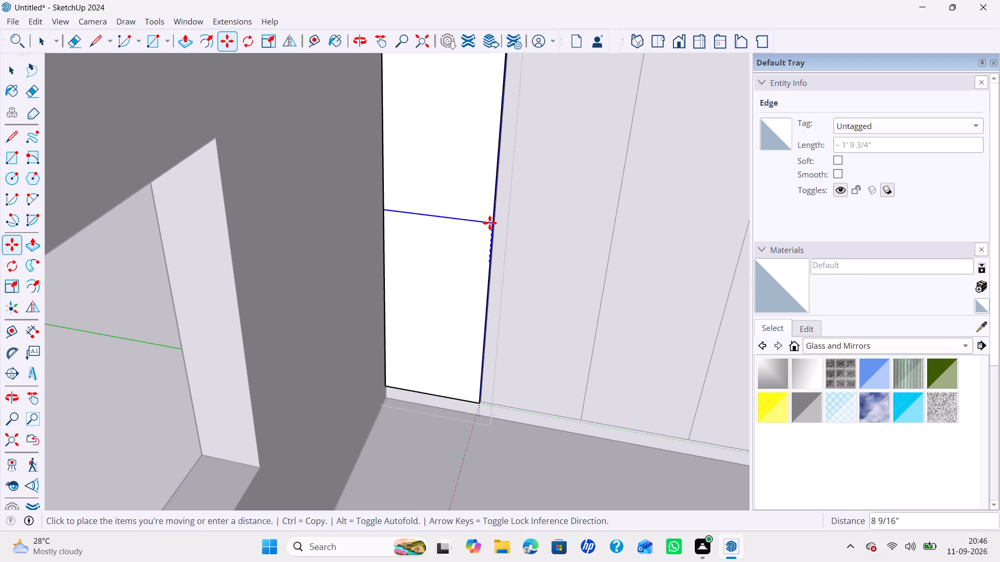
key(1)
key(apostrophe)
key(Return)
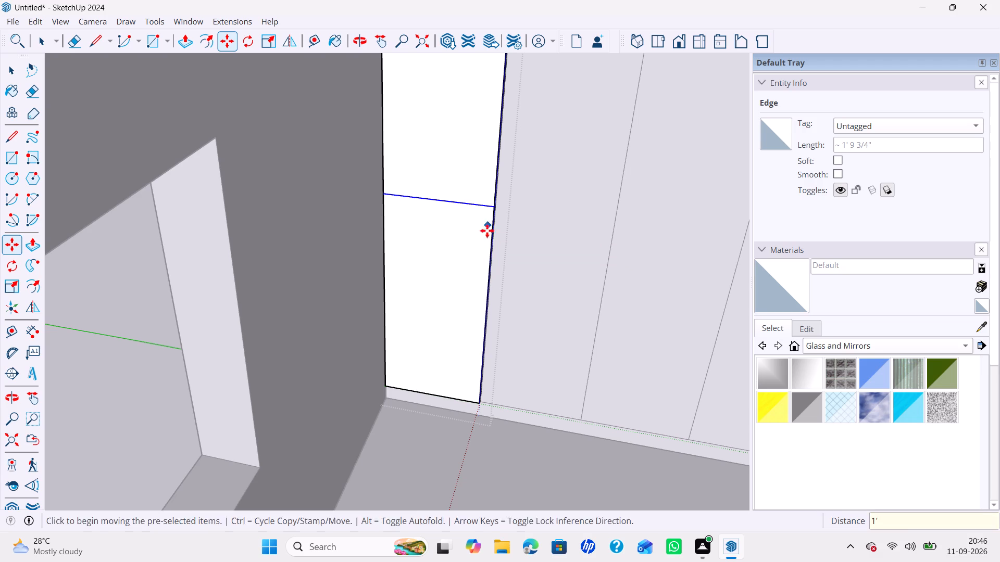
Copy the door front's lower side edge, away from the wall, about 10 7/8" inward to the middle of the bottom edge.
key(space)
click(481, 355)
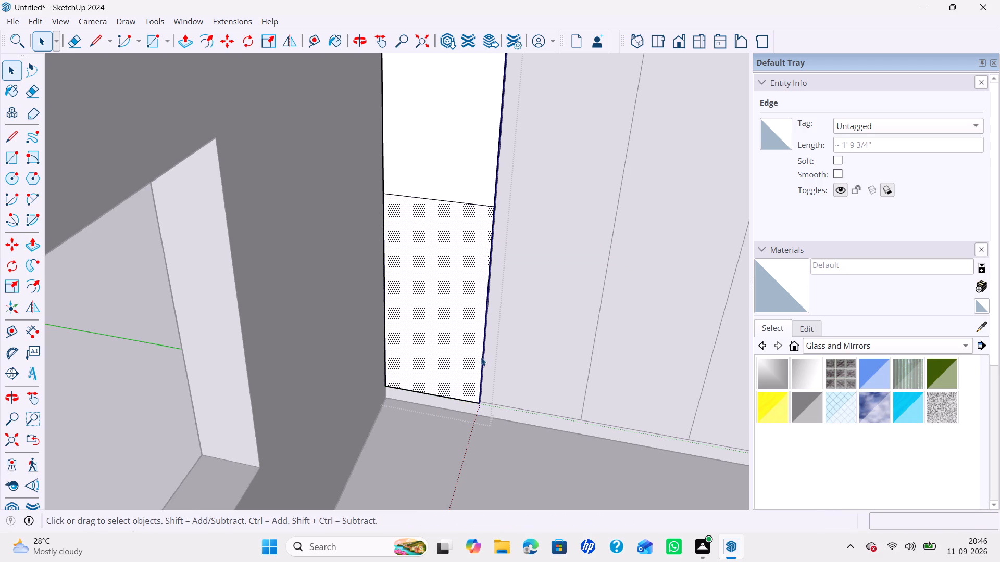
click(481, 376)
key(m)
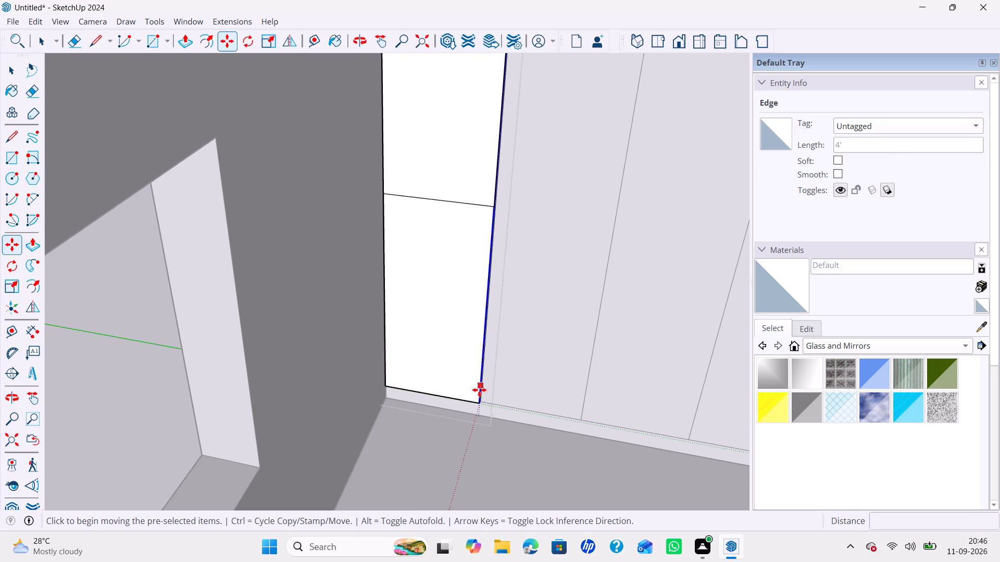
click(478, 404)
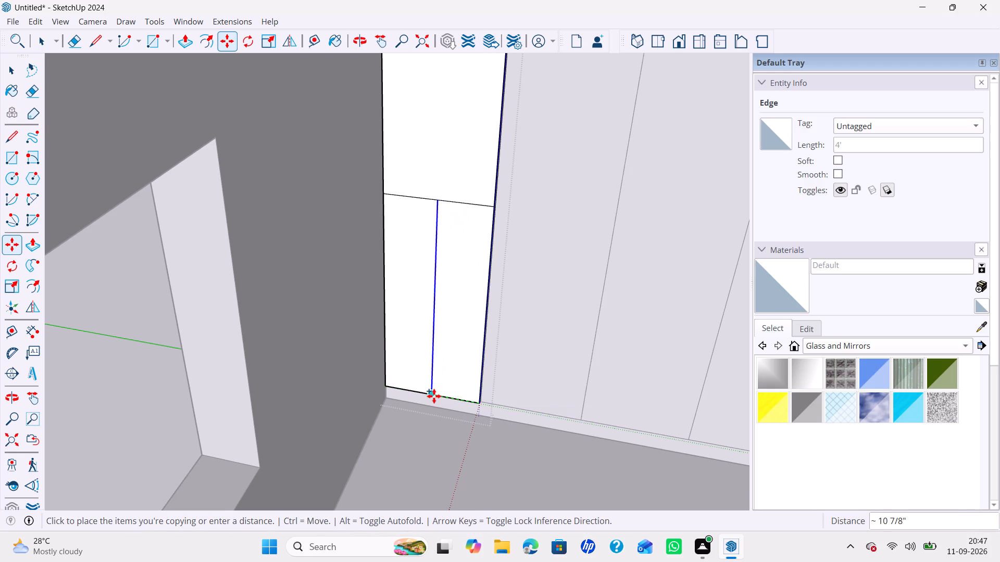
click(433, 396)
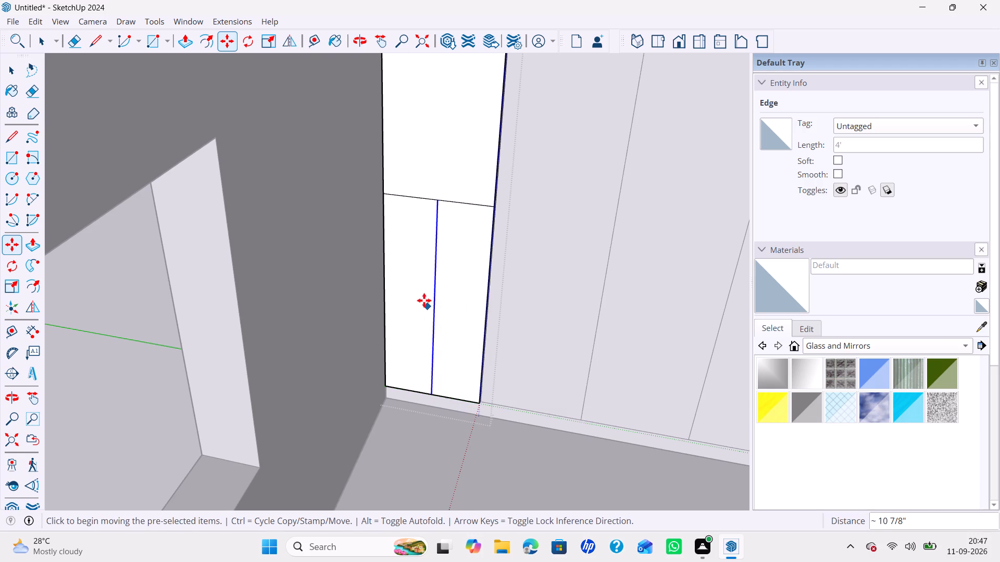
Erase the half of the horizontal line nearest the wall on the door front.
key(w)
key(e)
drag(413, 184, 423, 222)
key(space)
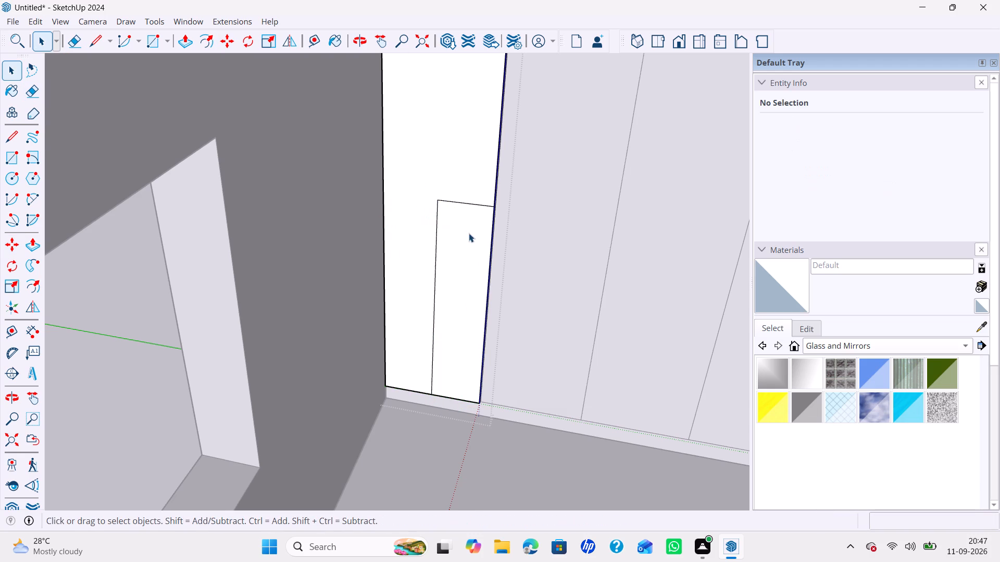
scroll(466, 235, down, 4)
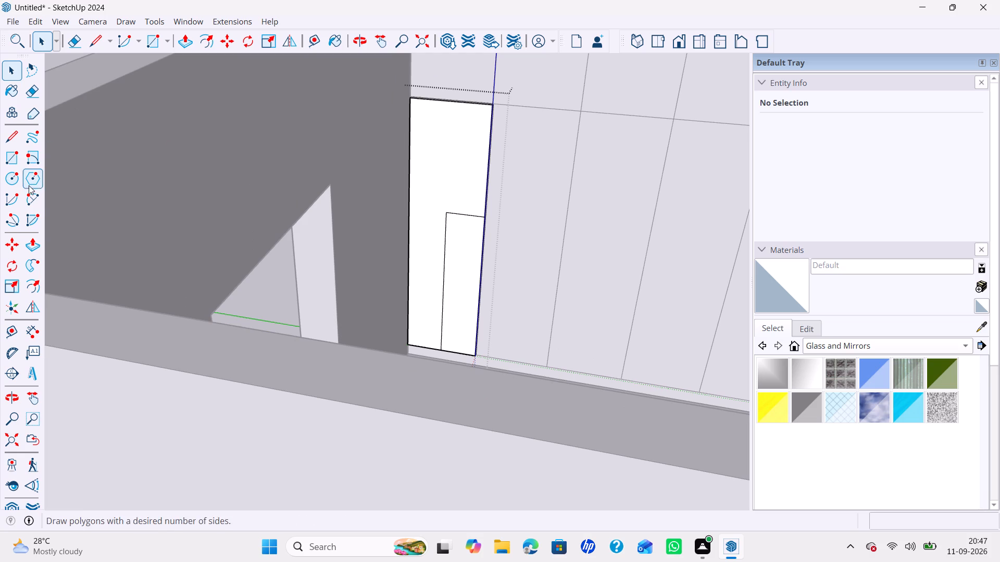
Draw a 90° arc centred on the horizontal line's outer endpoint, from the vertical line's top to the door's side edge.
click(21, 200)
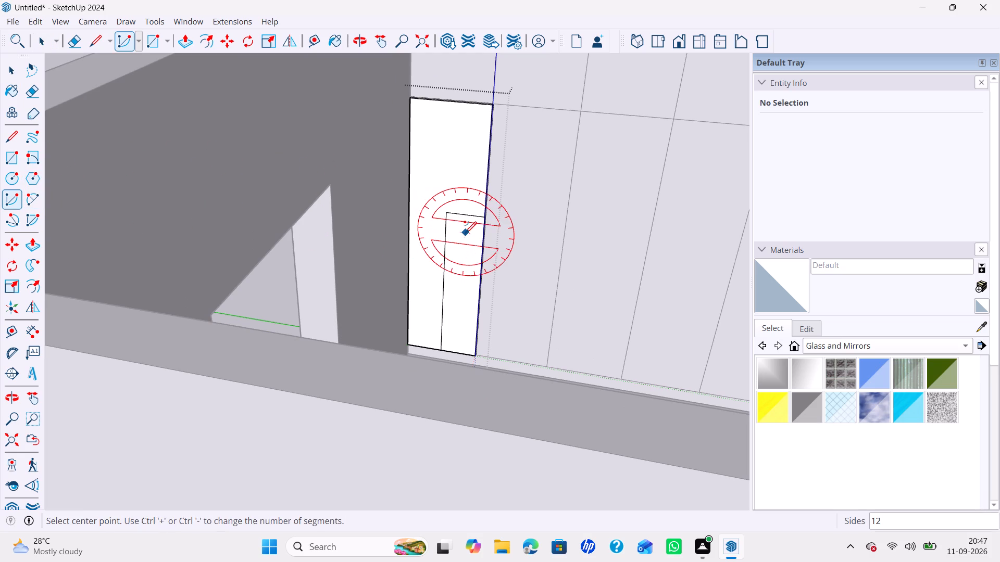
click(485, 212)
click(449, 211)
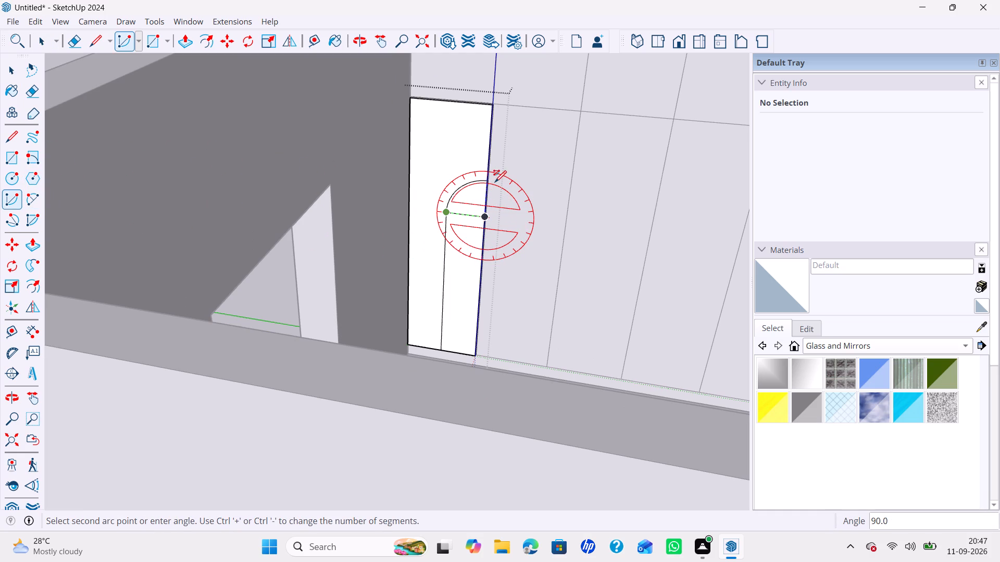
click(487, 174)
scroll(487, 174, up, 5)
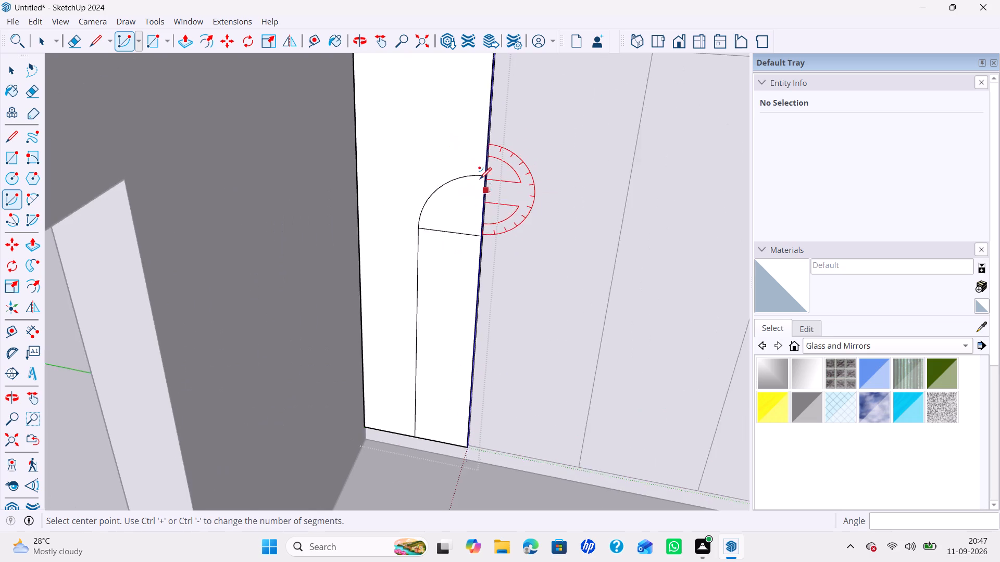
scroll(480, 178, up, 8)
Erase the horizontal line beneath the arc, leaving one half-arch outline on the door front.
key(space)
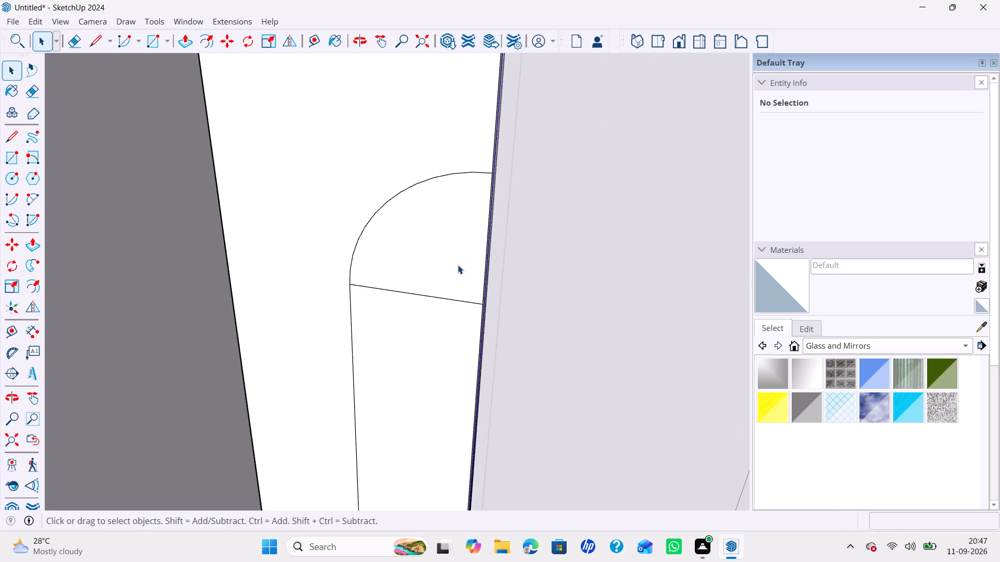
key(e)
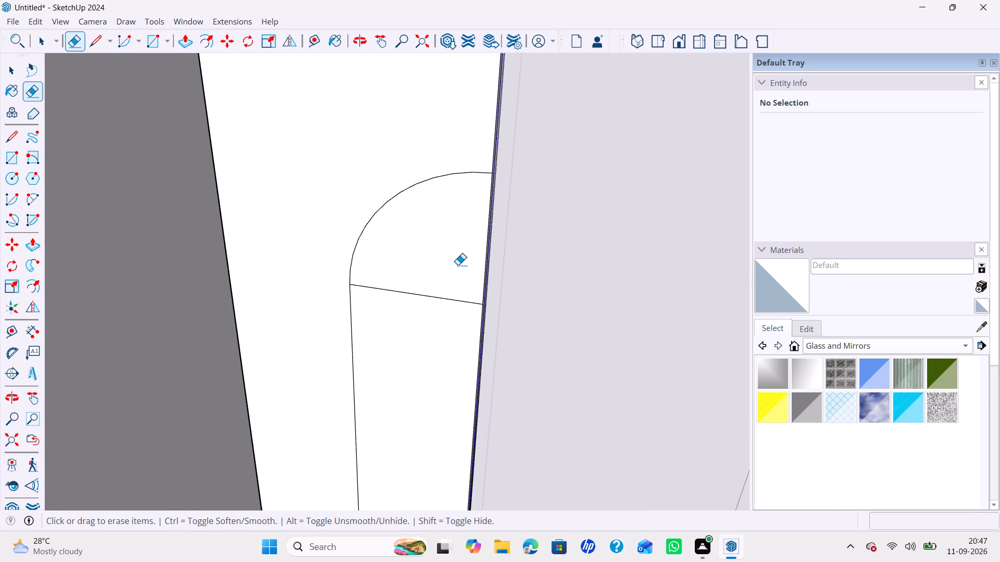
drag(459, 262, 456, 325)
scroll(435, 282, down, 11)
key(space)
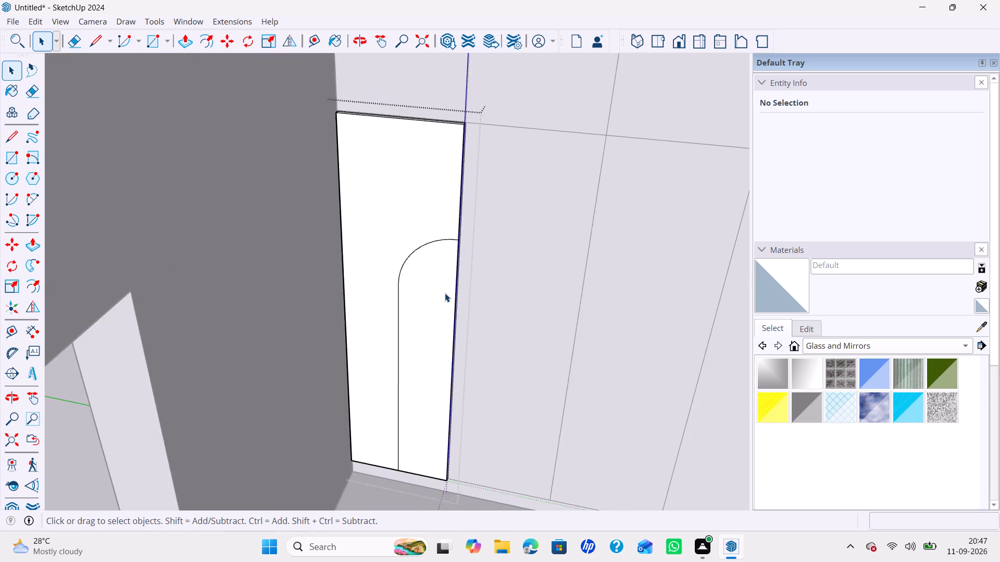
scroll(446, 299, down, 5)
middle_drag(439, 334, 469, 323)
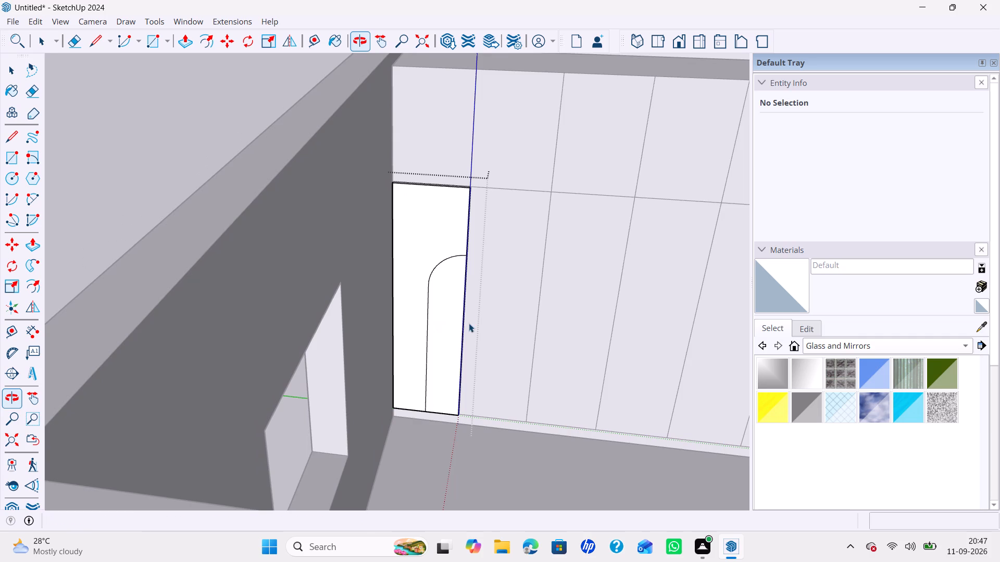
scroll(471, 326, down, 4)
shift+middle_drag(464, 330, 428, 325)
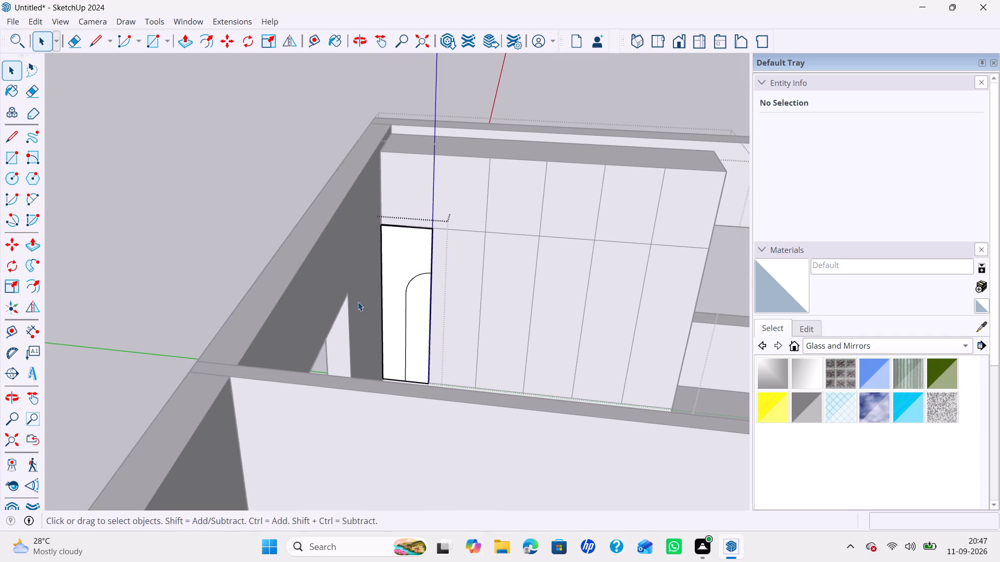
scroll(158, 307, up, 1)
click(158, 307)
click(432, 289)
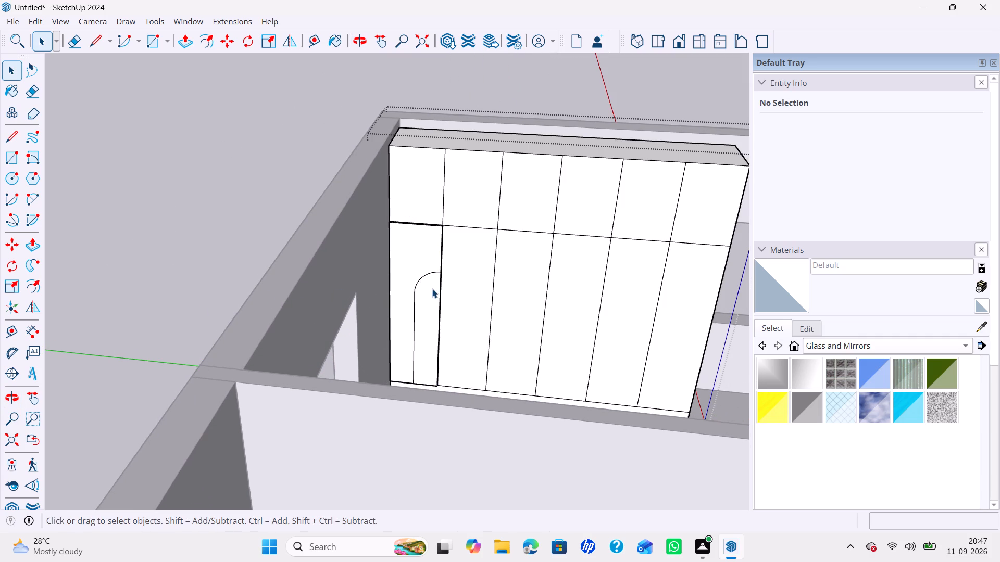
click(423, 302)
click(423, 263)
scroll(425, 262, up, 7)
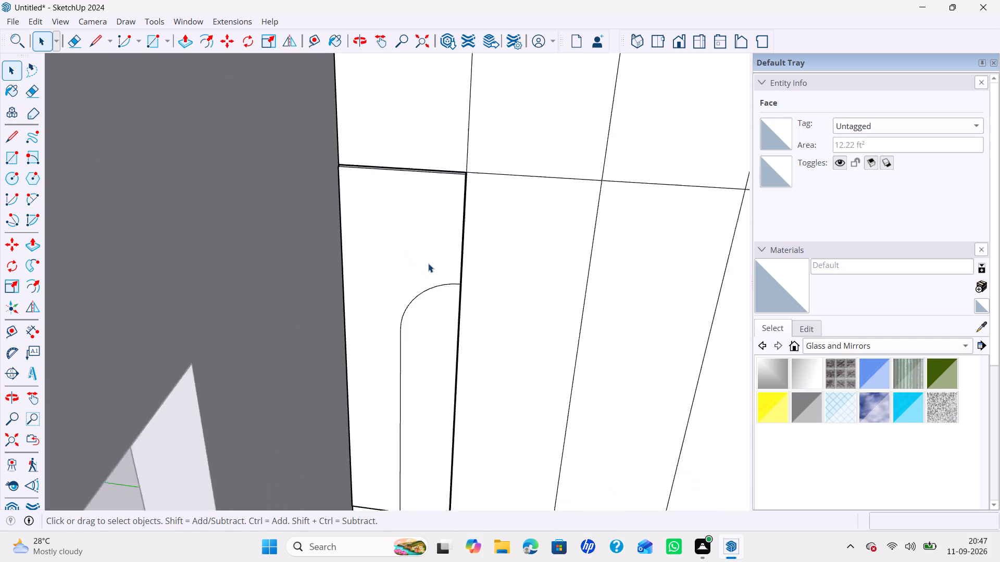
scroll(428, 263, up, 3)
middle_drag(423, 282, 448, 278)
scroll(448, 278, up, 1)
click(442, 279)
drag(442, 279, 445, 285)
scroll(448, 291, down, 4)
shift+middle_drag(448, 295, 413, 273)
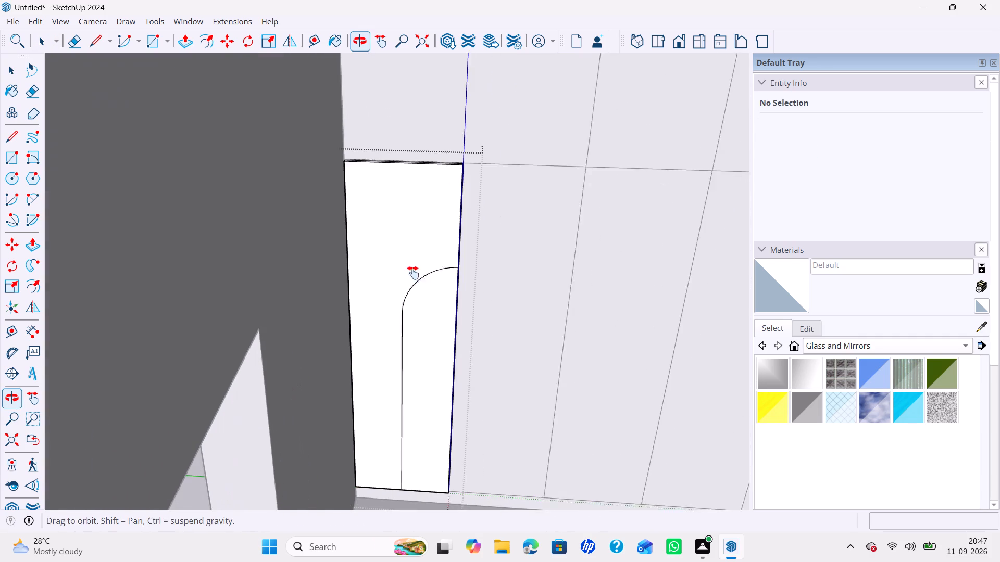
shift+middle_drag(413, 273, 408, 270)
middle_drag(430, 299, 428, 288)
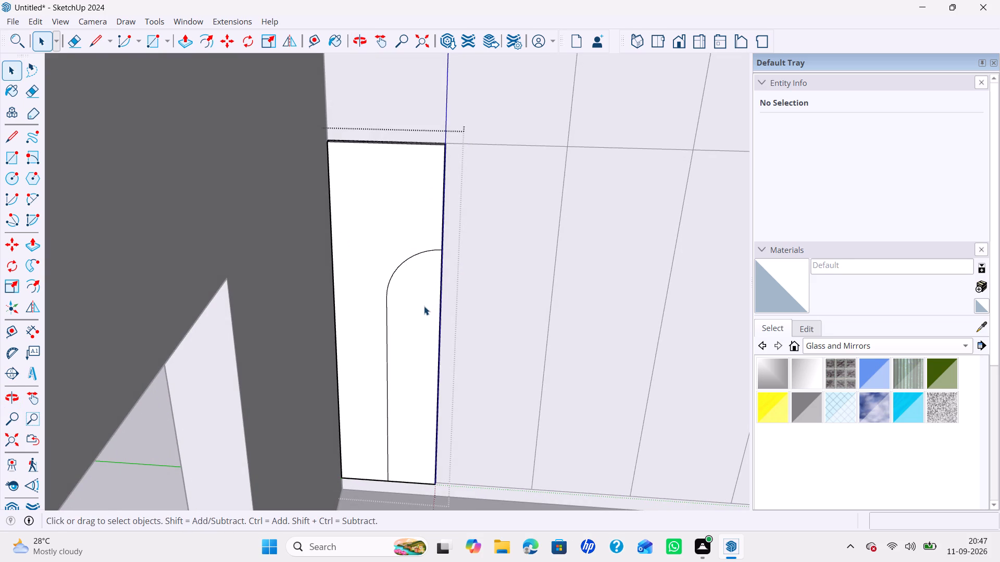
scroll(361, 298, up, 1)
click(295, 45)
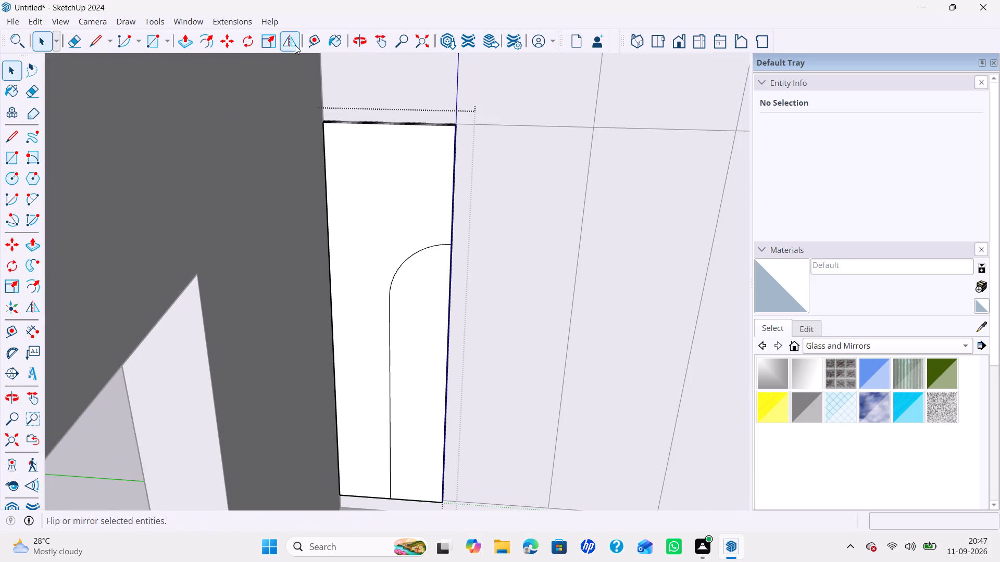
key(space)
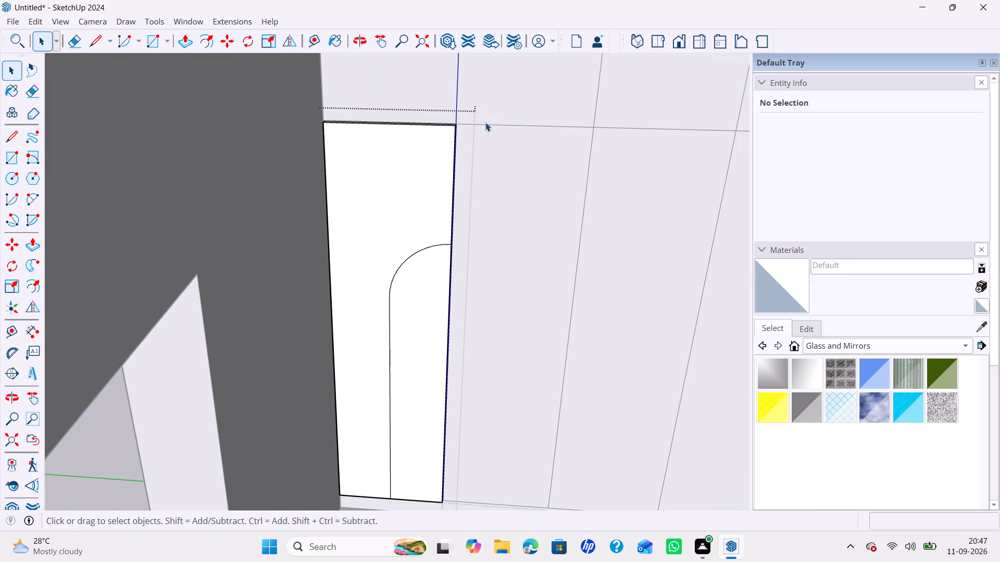
Leave the door group and mirror-copy it about its side edge away from the wall, completing the arch across two doors.
click(526, 112)
click(393, 178)
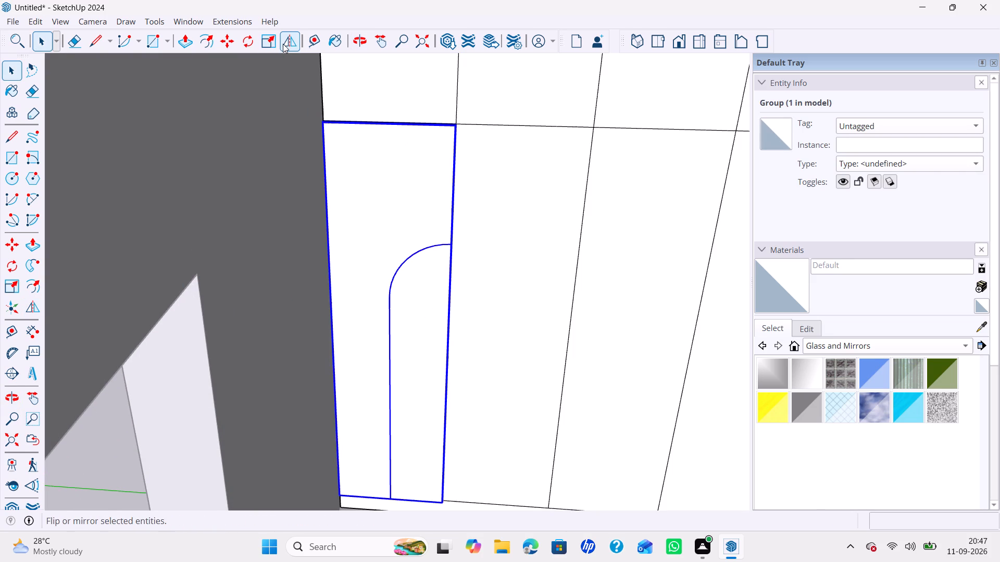
click(283, 43)
drag(385, 127, 435, 125)
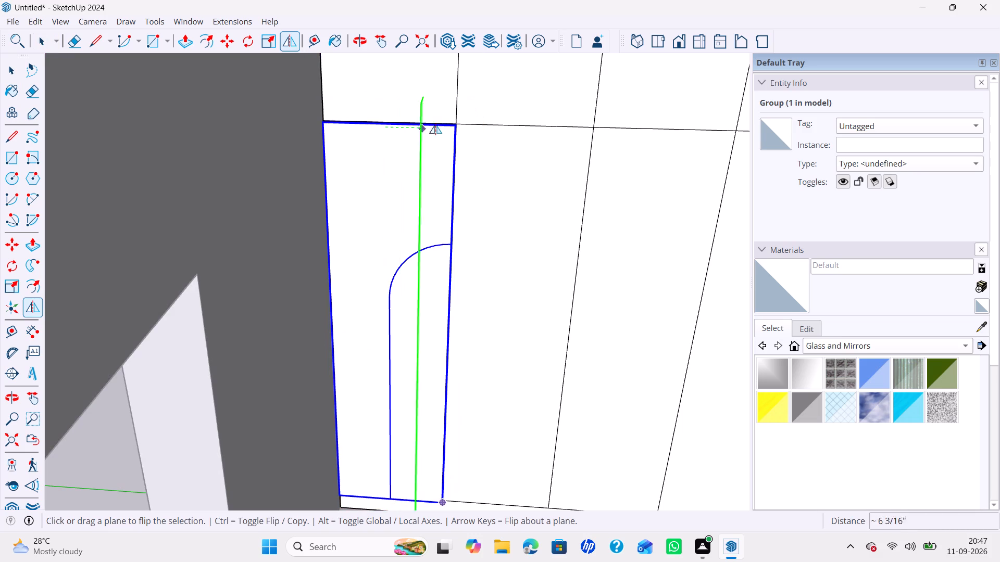
drag(435, 125, 456, 112)
triple_click(456, 112)
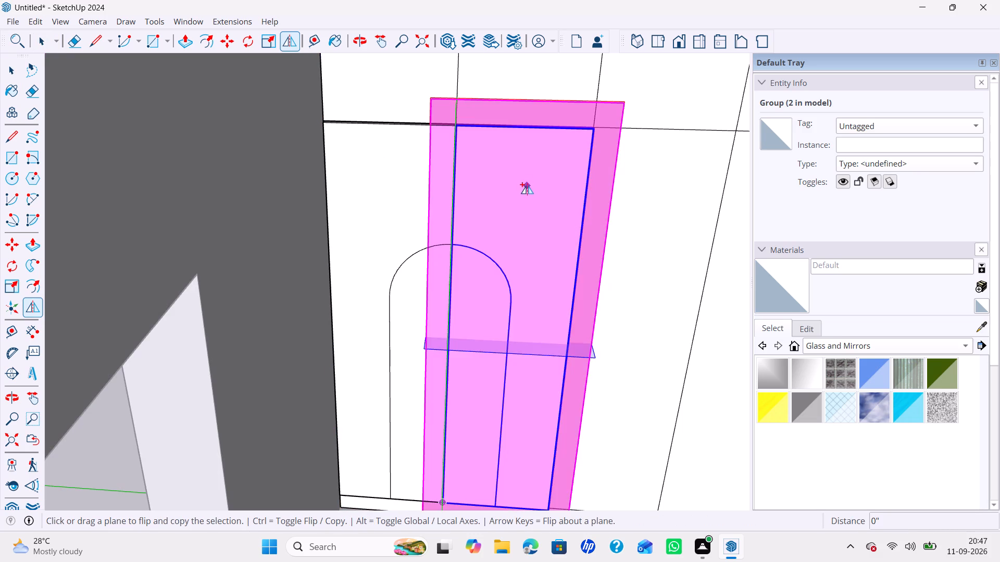
key(space)
Select both arched doors and mirror-copy the pair about a vertical plane 3' 8" from its centre, onto the cabinet's far end.
click(428, 231)
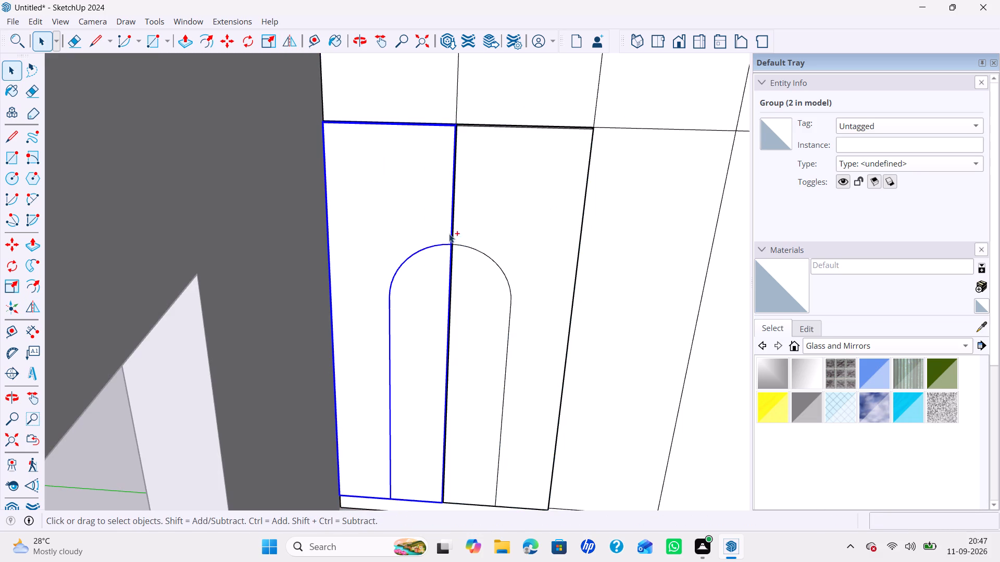
ctrl+click(496, 234)
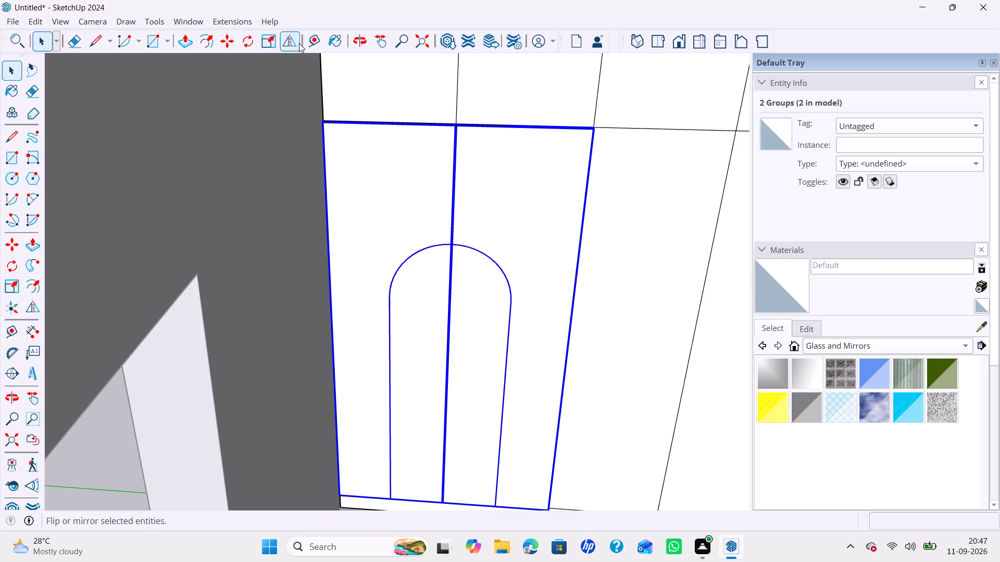
click(294, 46)
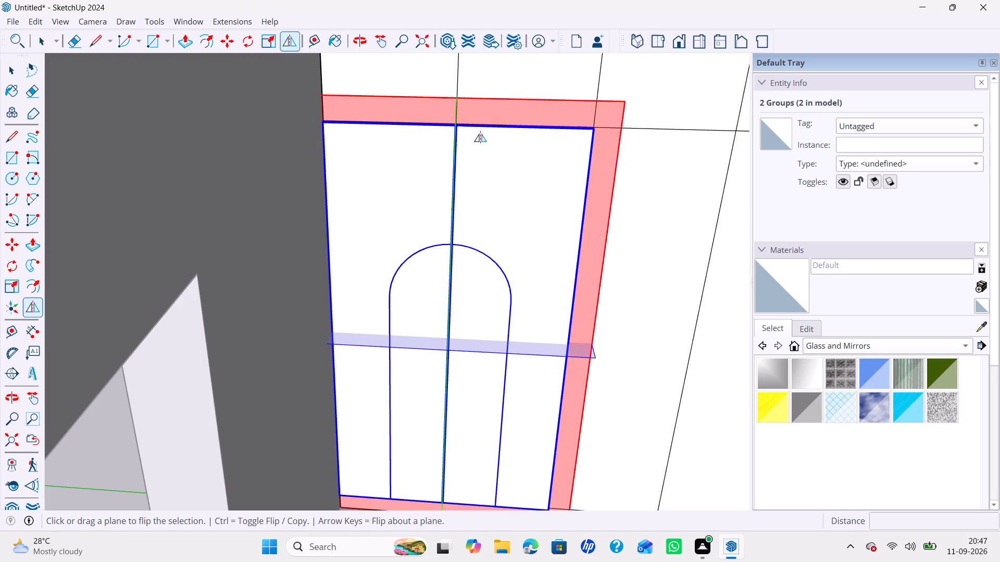
ctrl+drag(455, 117, 733, 107)
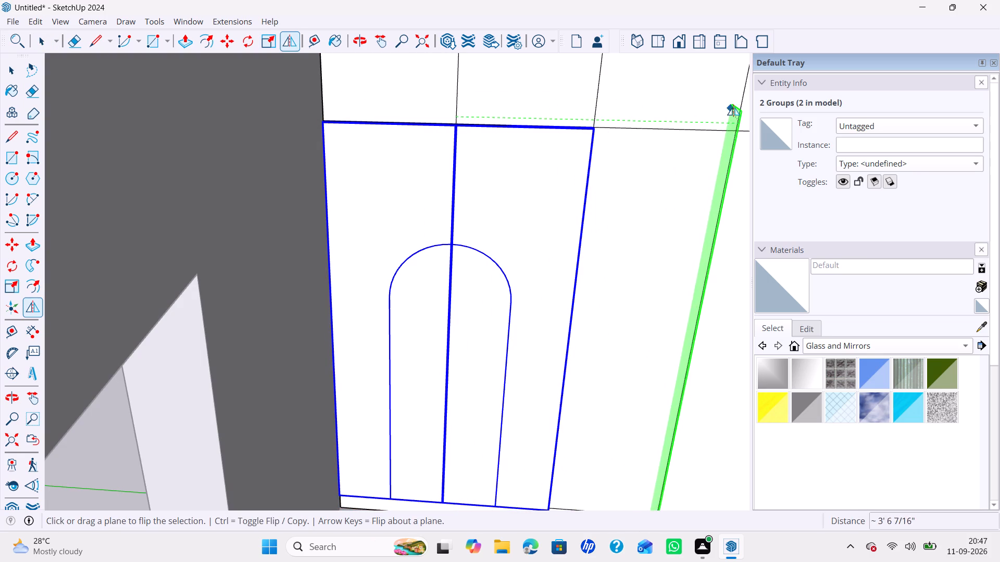
ctrl+drag(733, 107, 740, 105)
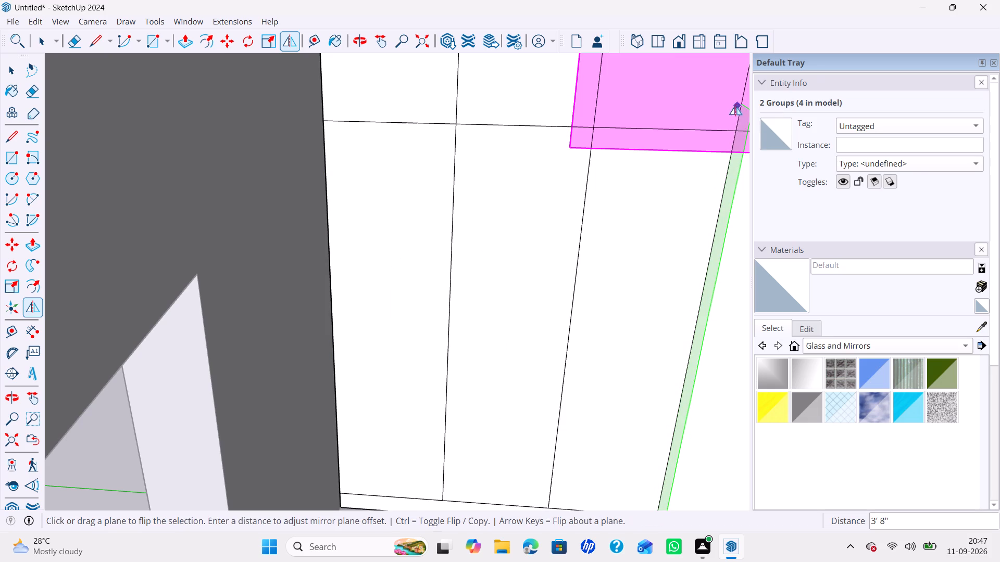
scroll(665, 133, down, 5)
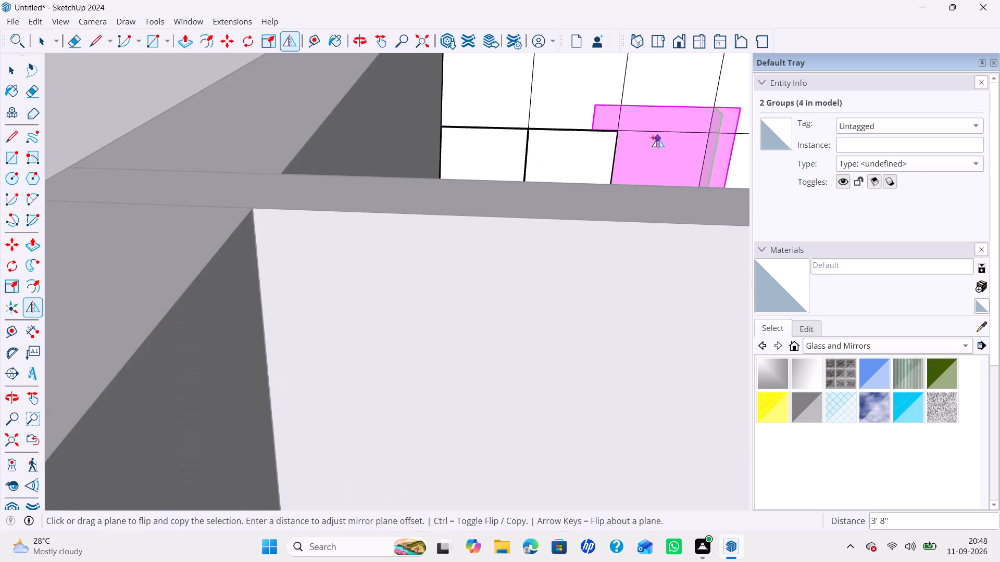
scroll(654, 142, down, 2)
middle_drag(651, 143, 660, 201)
scroll(660, 172, down, 4)
shift+middle_drag(659, 172, 467, 210)
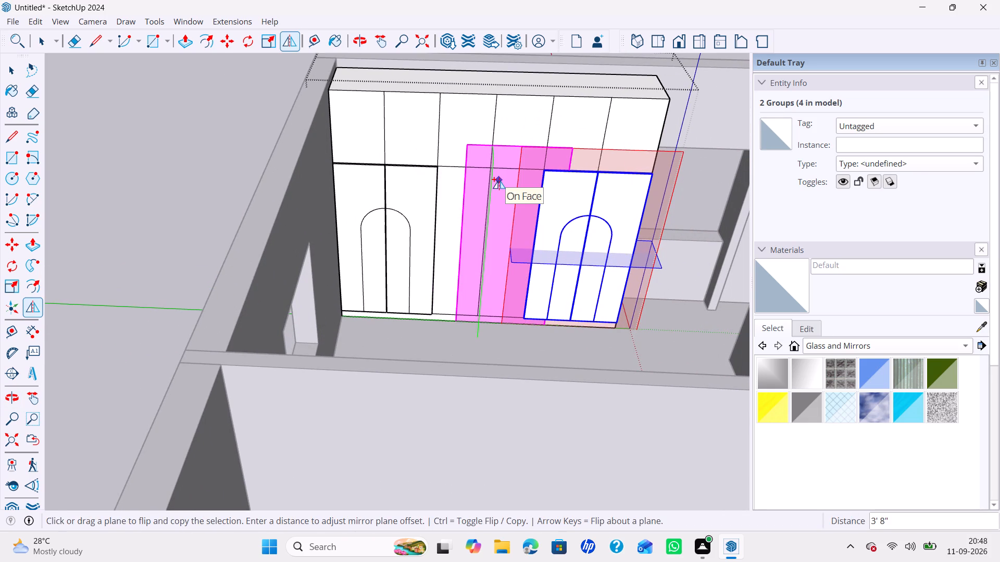
key(space)
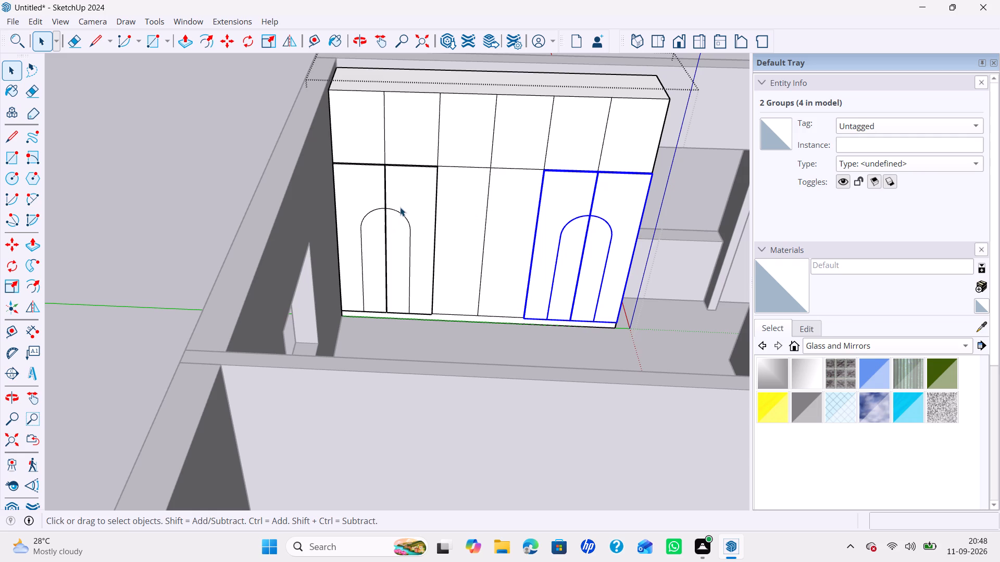
Select the arched door pair beside the wall and mirror-copy it about a plane offset 1' 10", filling the two middle bays.
click(401, 206)
ctrl+click(375, 195)
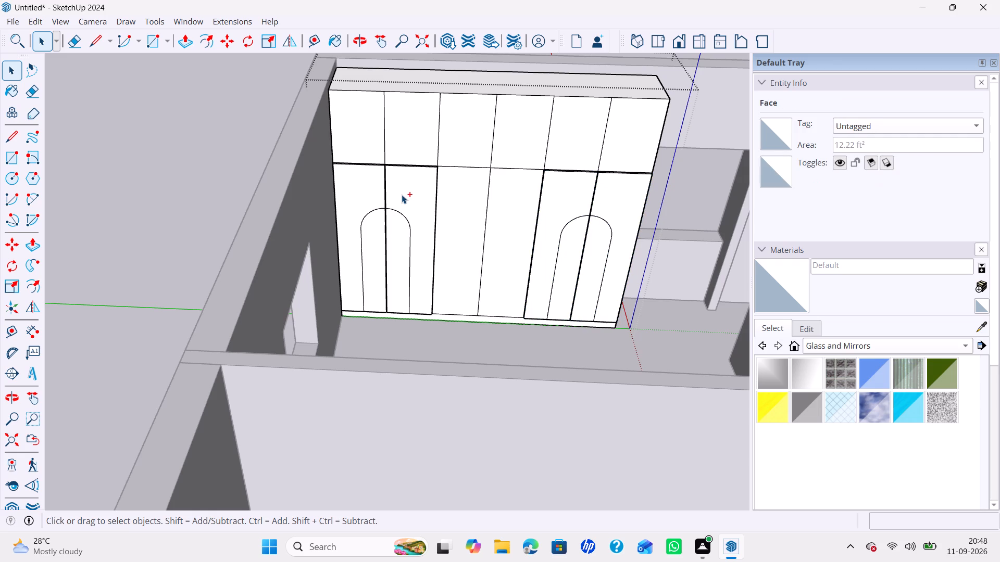
scroll(403, 195, up, 7)
middle_click(400, 206)
click(414, 199)
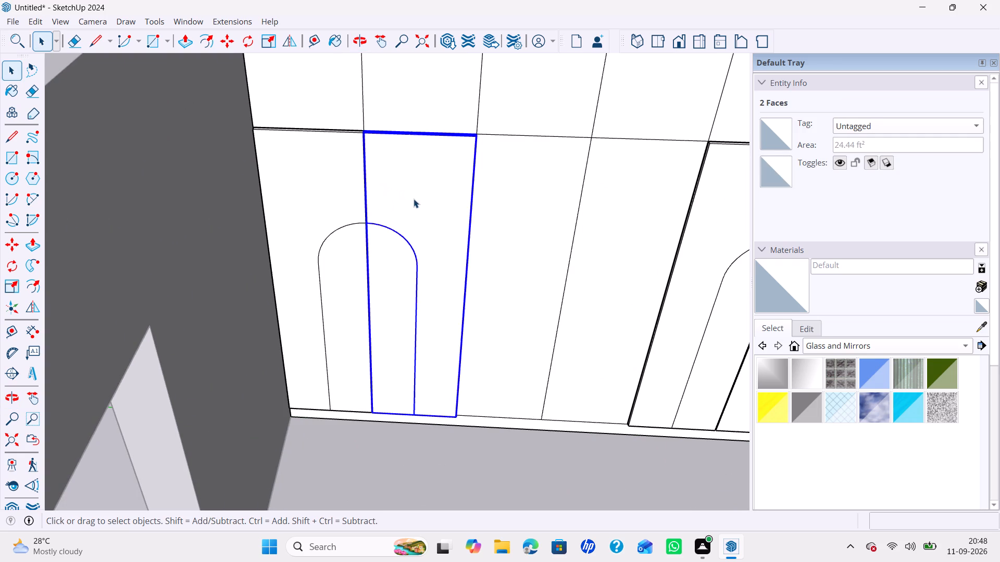
middle_drag(414, 207, 404, 174)
ctrl+click(333, 199)
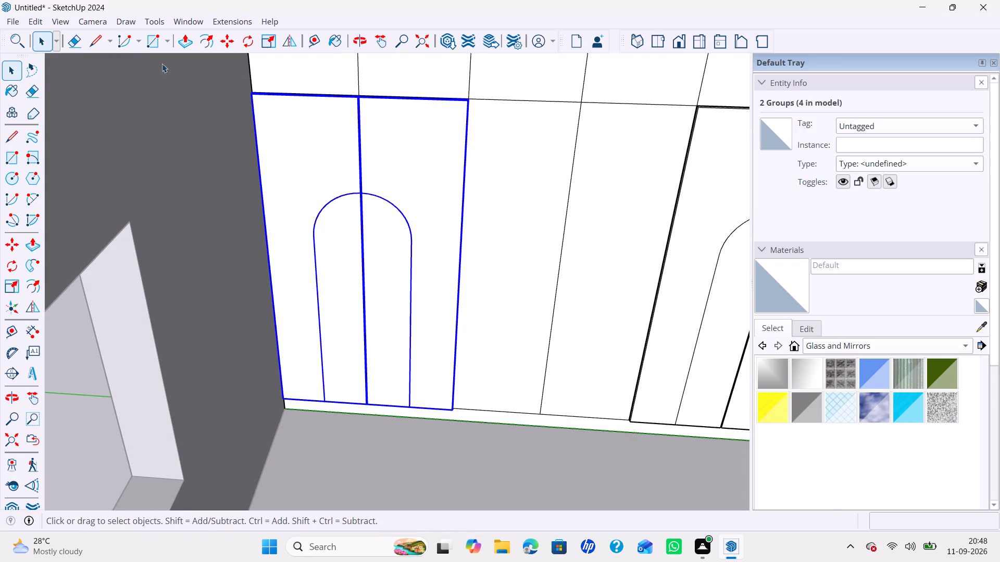
click(290, 31)
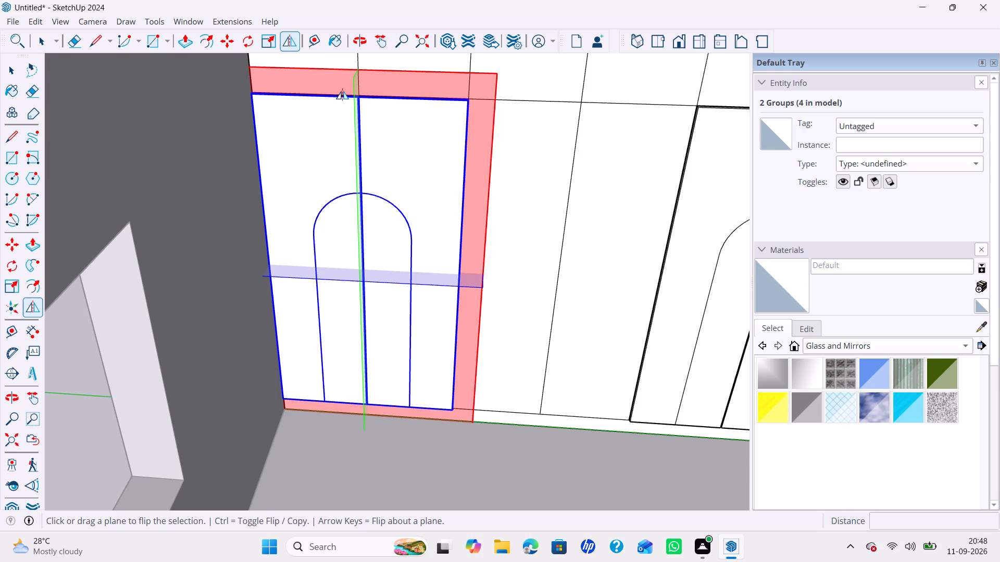
drag(355, 91, 469, 84)
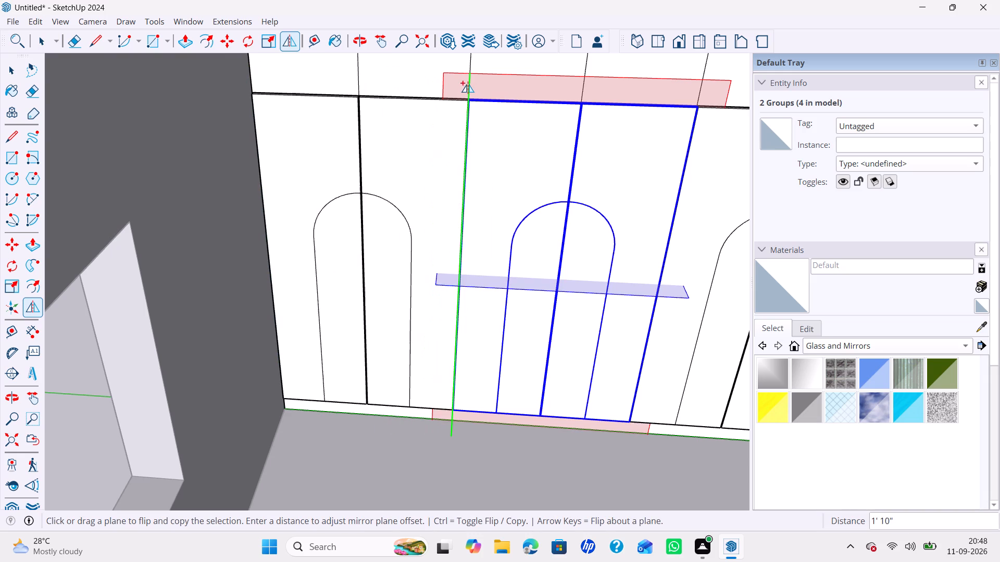
key(space)
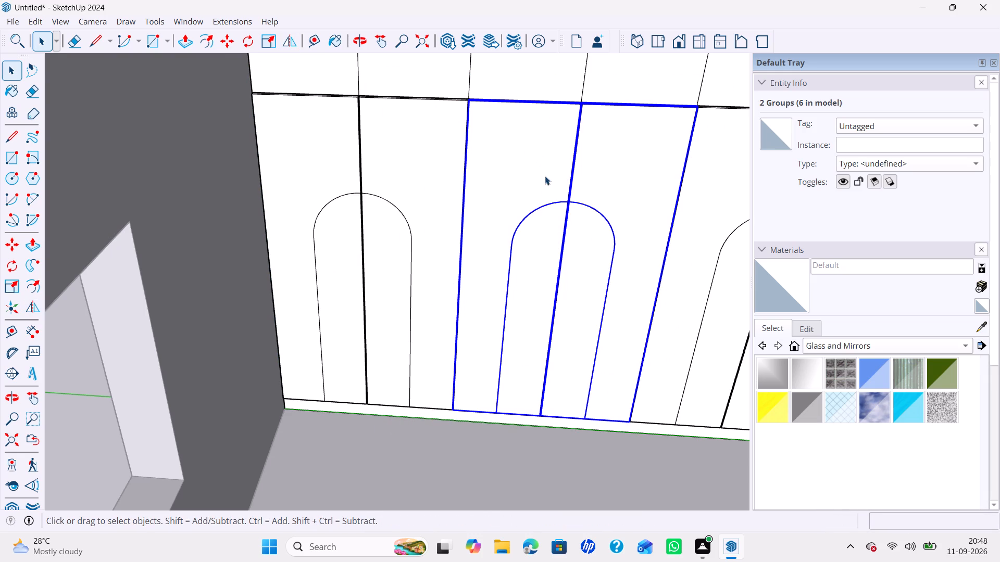
Select the two middle doors and flip them vertically so their arch outline points downward.
double_click(537, 187)
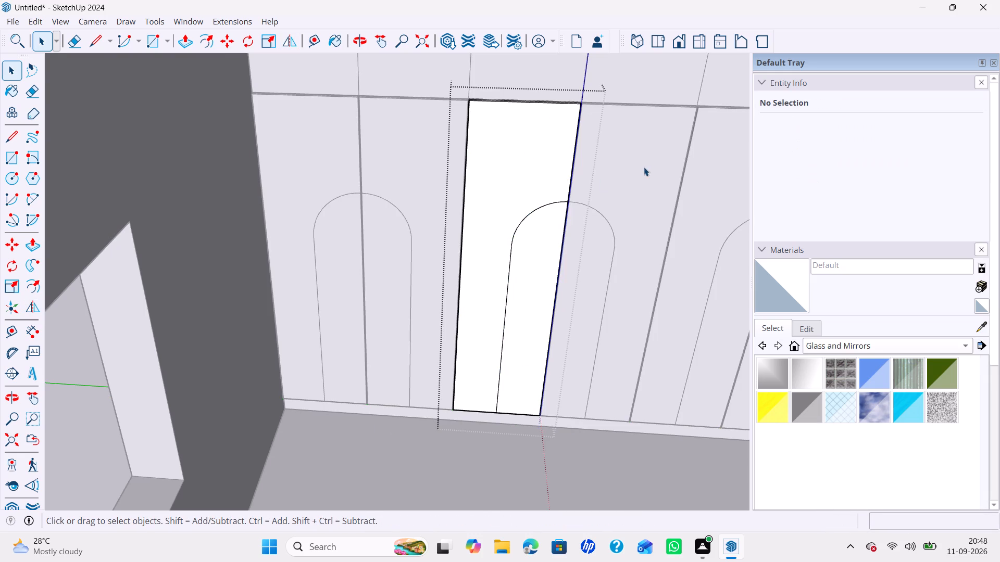
click(648, 167)
click(624, 160)
ctrl+click(519, 188)
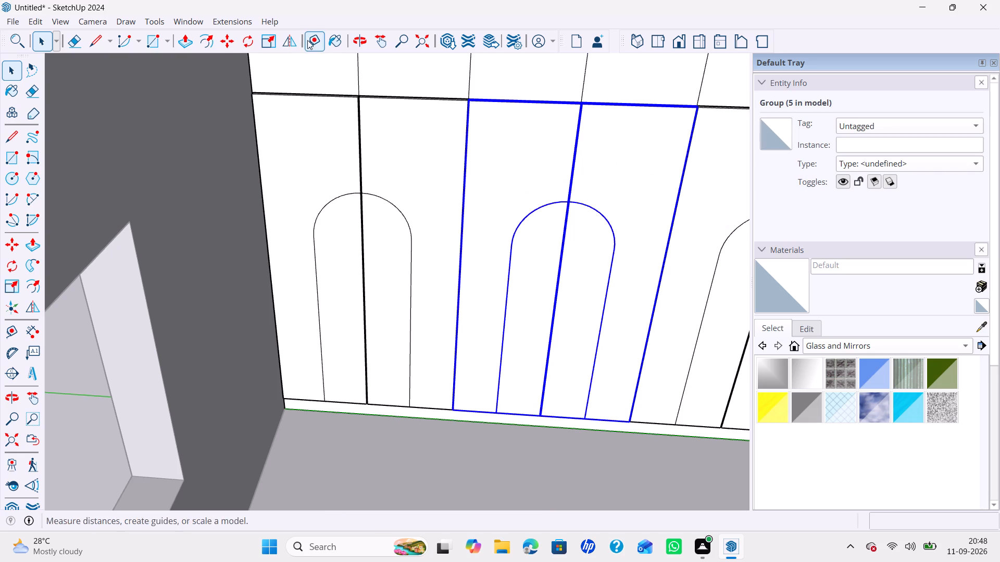
click(284, 53)
click(292, 44)
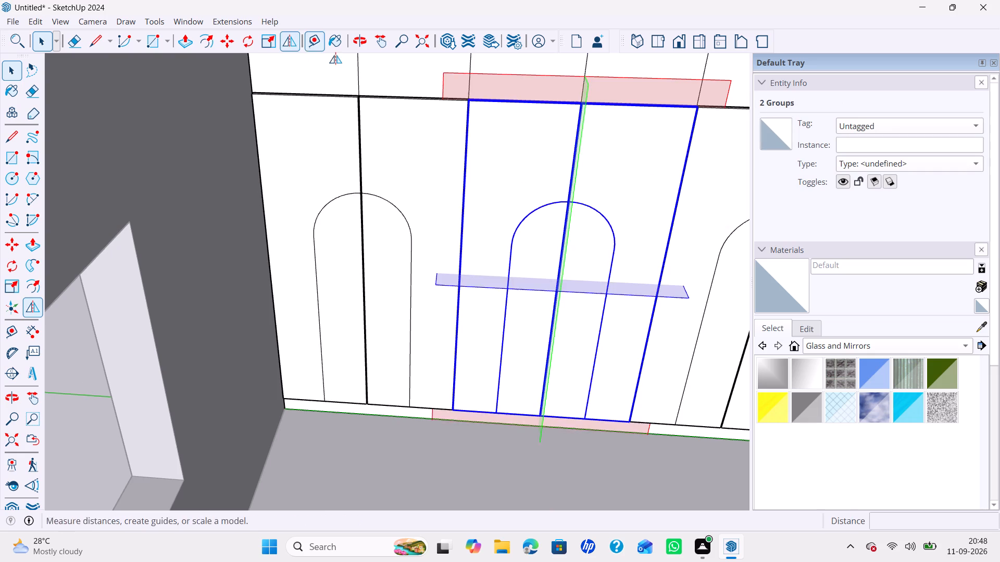
click(527, 288)
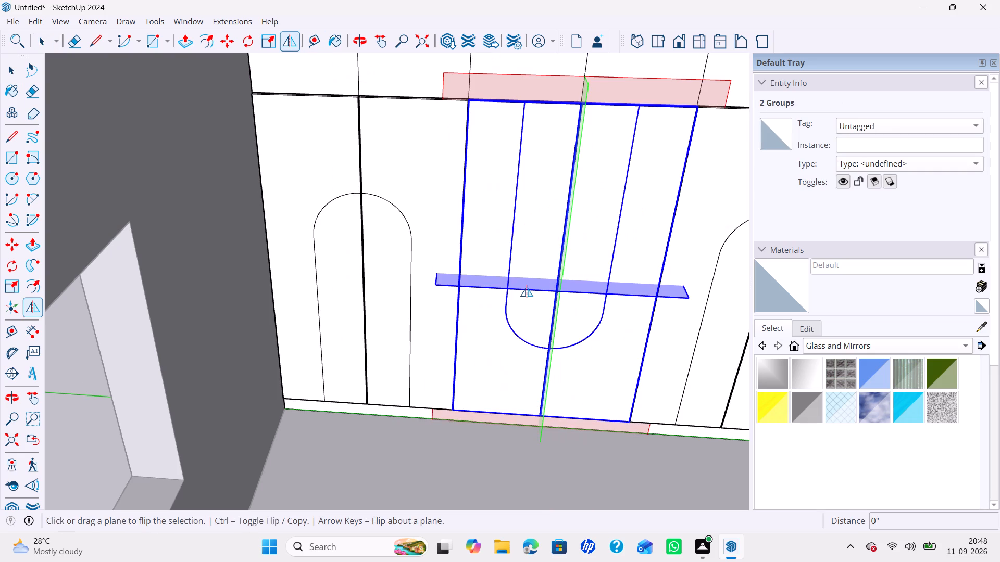
Start a new empty group inside the cabinet and draw a rectangle about 2' 8" by 1' 10" over the upper bay beside the wall.
key(Escape)
key(space)
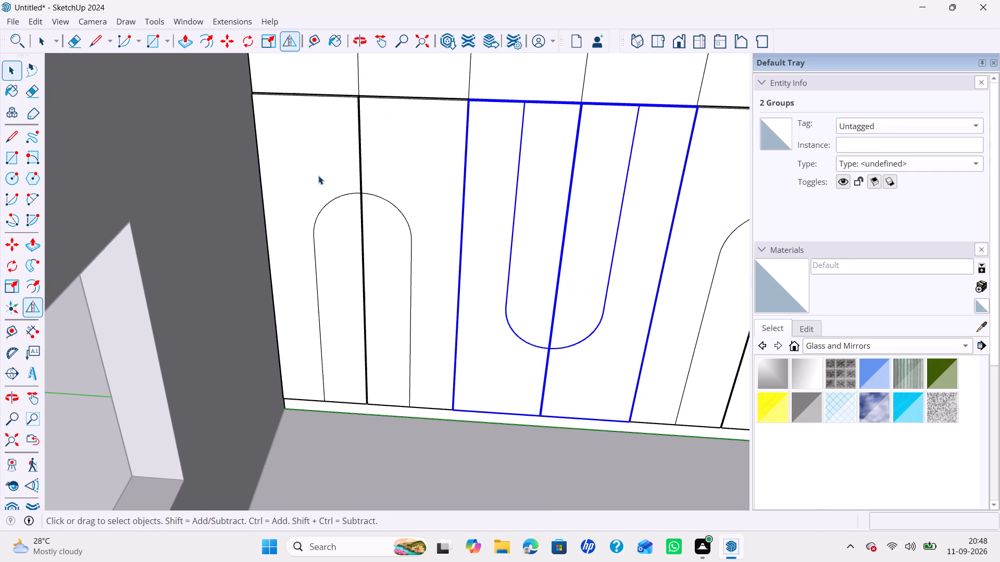
middle_drag(366, 168, 371, 227)
middle_click(371, 227)
scroll(367, 173, down, 13)
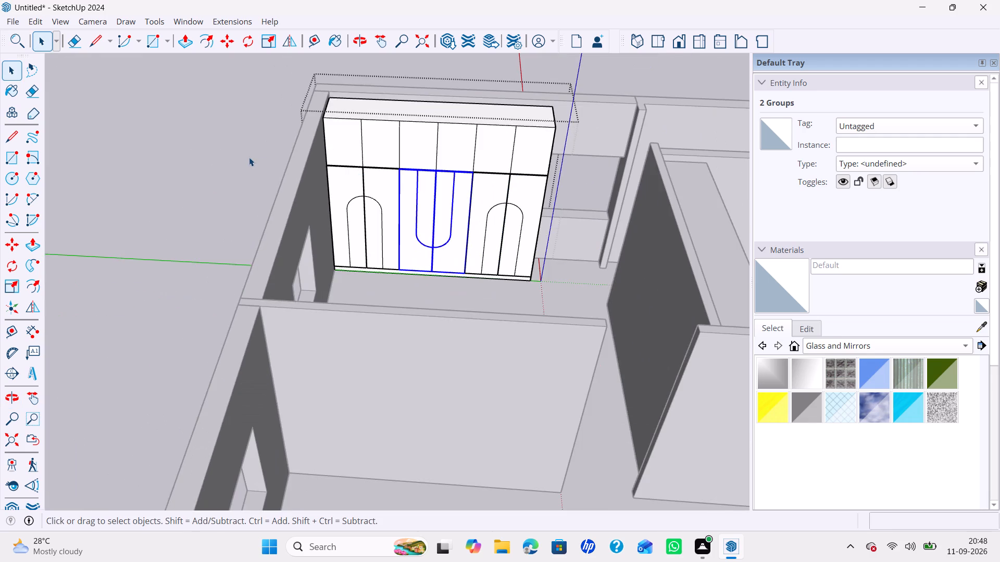
click(249, 157)
triple_click(343, 129)
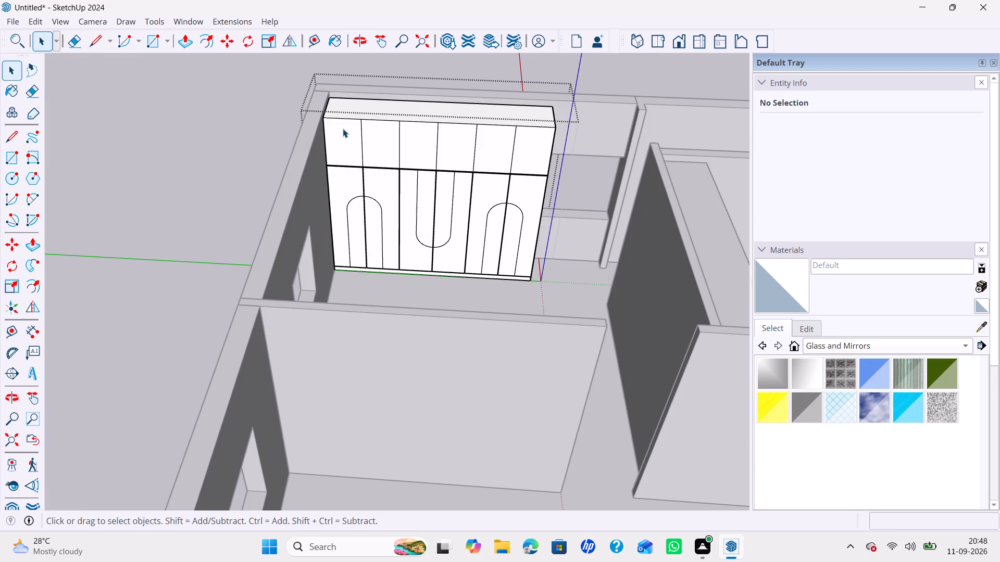
right_click(254, 129)
click(282, 169)
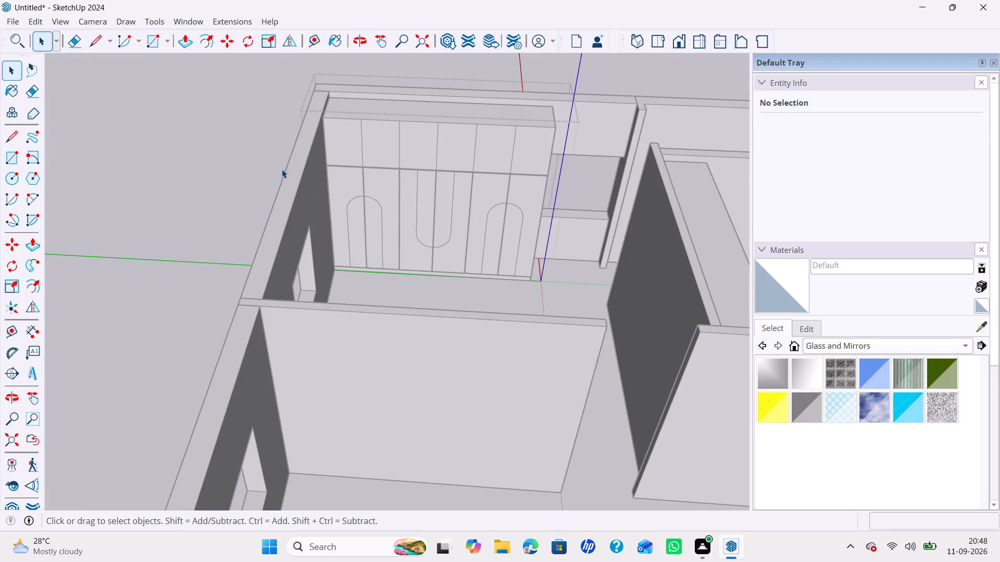
key(r)
scroll(315, 164, up, 5)
scroll(323, 122, up, 4)
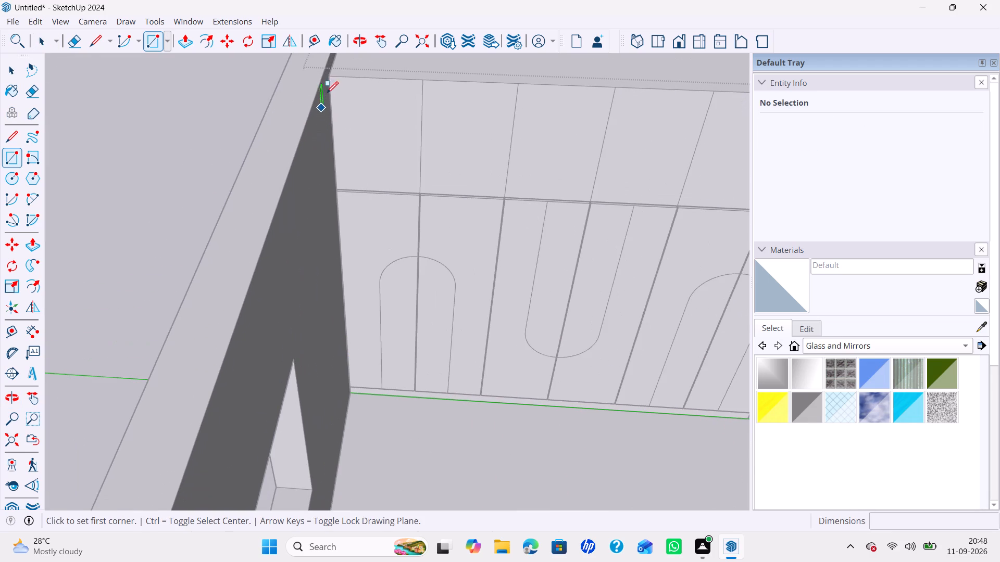
click(333, 78)
scroll(394, 129, up, 6)
scroll(435, 205, up, 4)
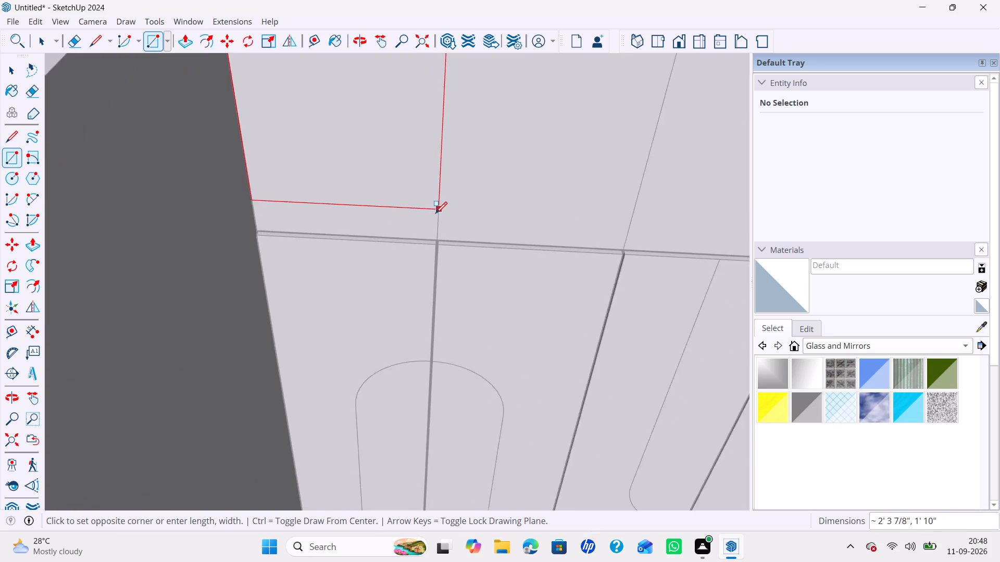
scroll(430, 236, up, 10)
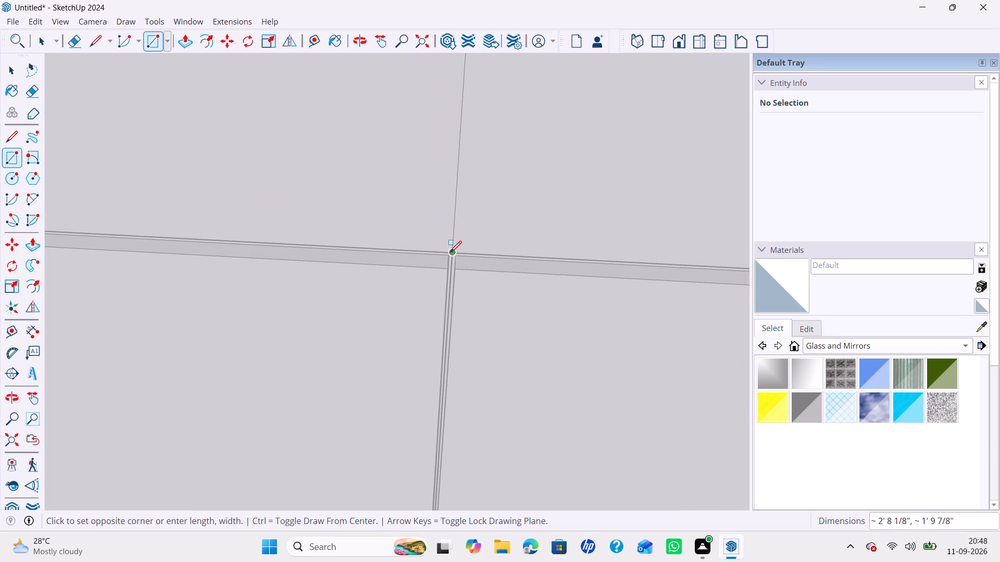
click(450, 252)
Offset the rectangle inward by the previous distance, Push/Pull the inner face out flush with the lower doors, and leave the group.
key(f)
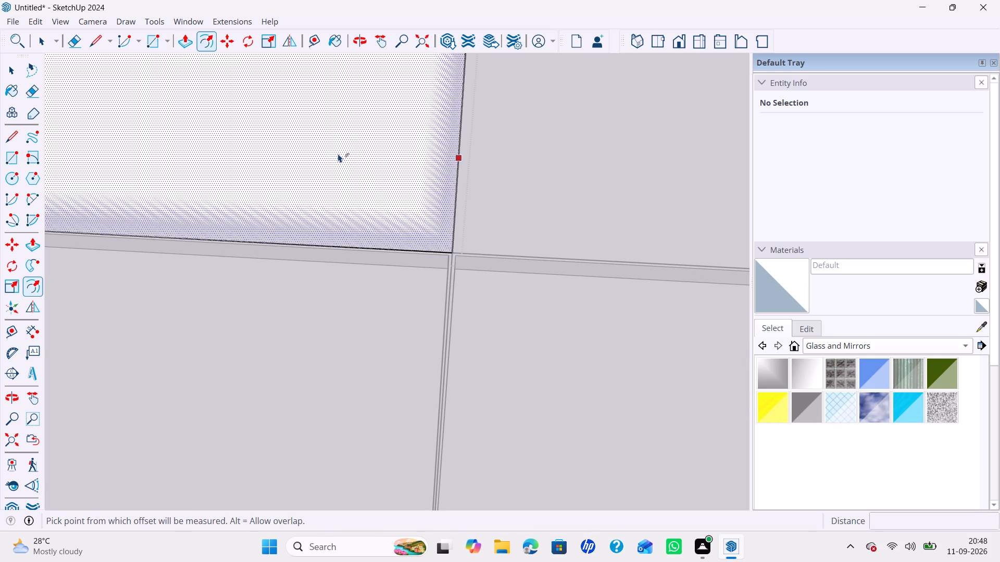
double_click(338, 154)
key(p)
click(355, 152)
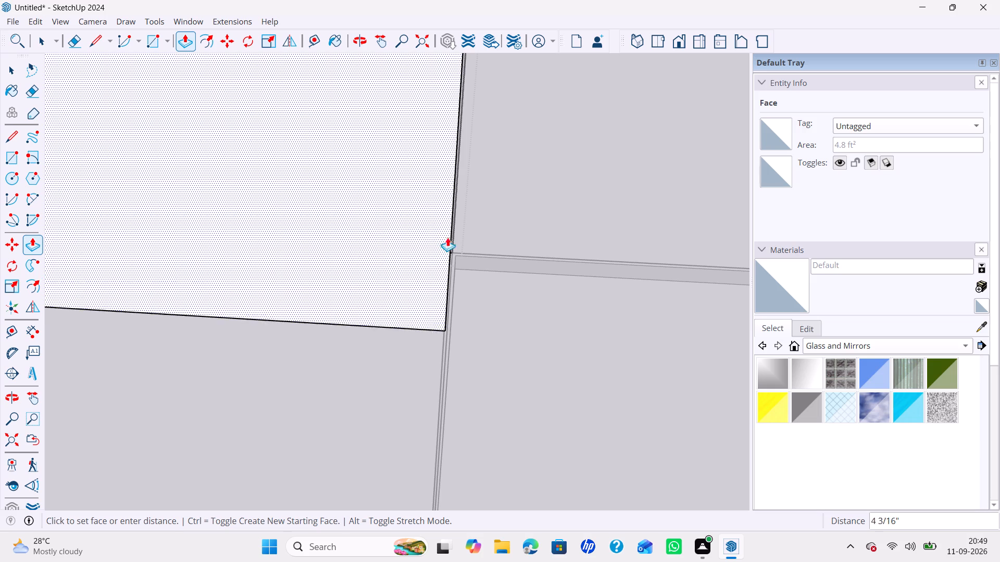
click(535, 275)
key(space)
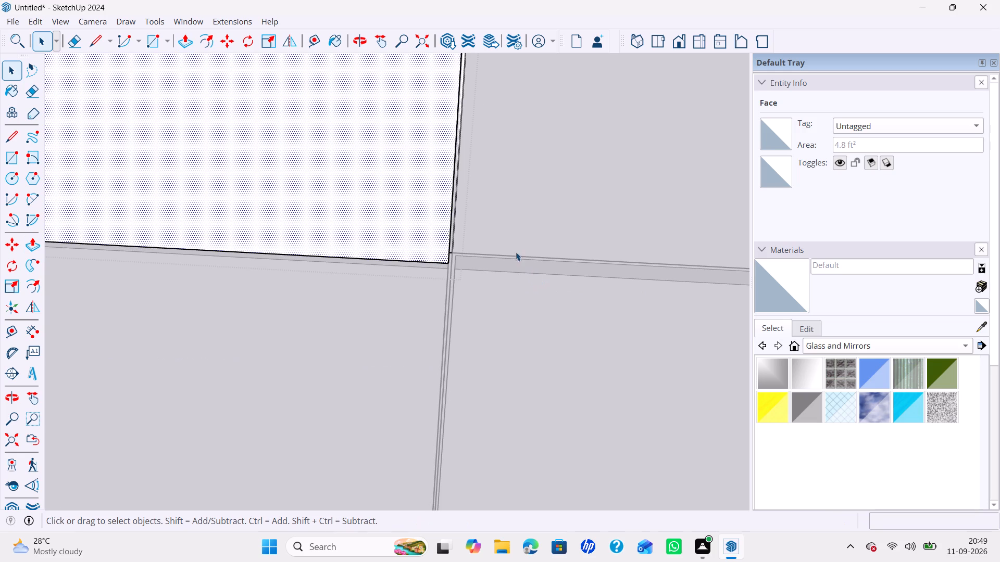
scroll(516, 252, down, 8)
middle_drag(489, 236, 495, 240)
middle_drag(502, 252, 532, 317)
middle_click(536, 321)
scroll(492, 266, down, 6)
shift+middle_drag(495, 282, 502, 287)
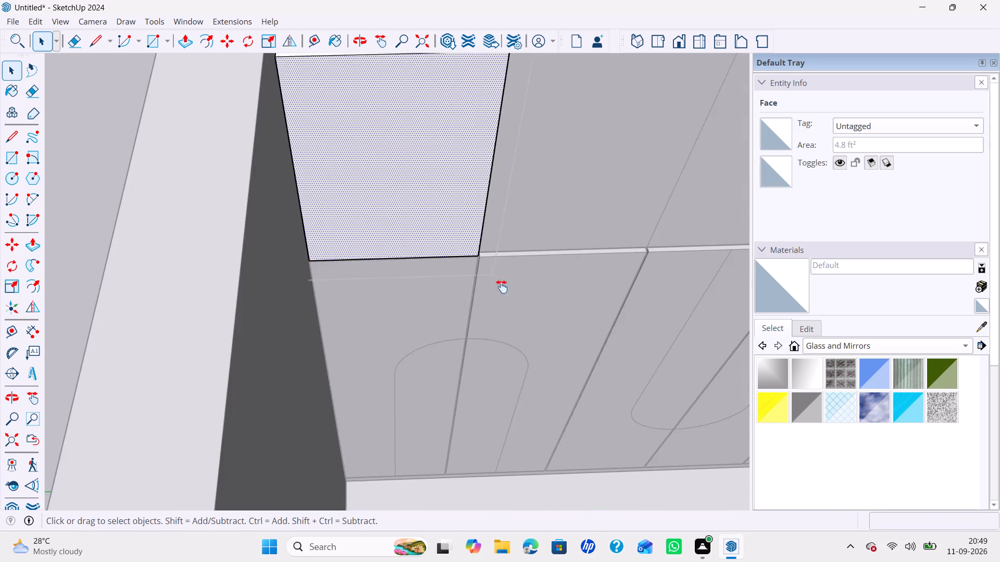
shift+middle_drag(502, 287, 568, 357)
click(118, 340)
Copy the new upper door group 1' 10" along the cabinet and repeat the copy 5 times to fill the upper row.
middle_click(485, 240)
middle_drag(243, 303, 226, 309)
scroll(234, 306, up, 1)
scroll(403, 270, down, 5)
middle_drag(417, 278, 246, 341)
shift+middle_click(244, 342)
middle_drag(315, 335, 253, 331)
click(276, 311)
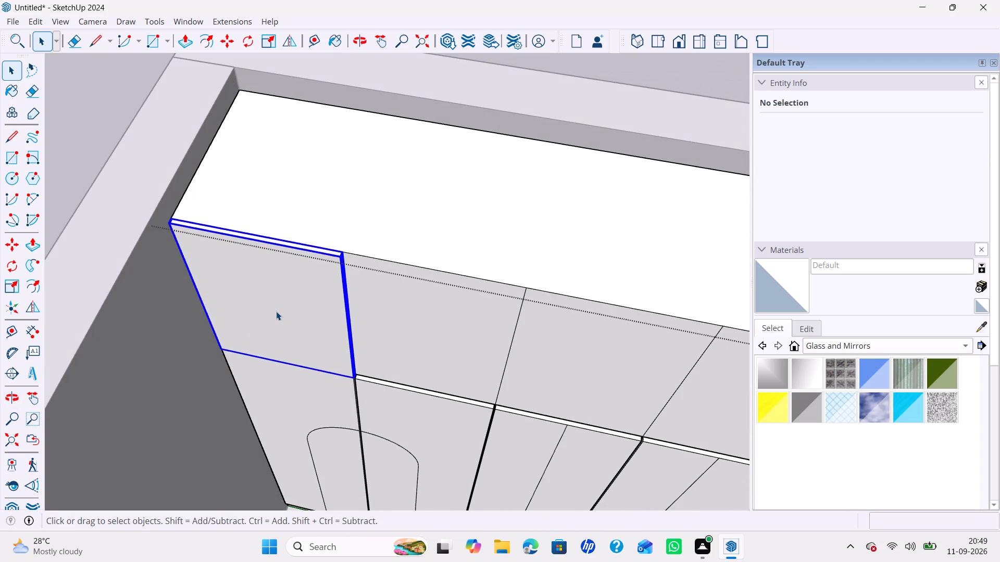
key(m)
scroll(310, 260, up, 10)
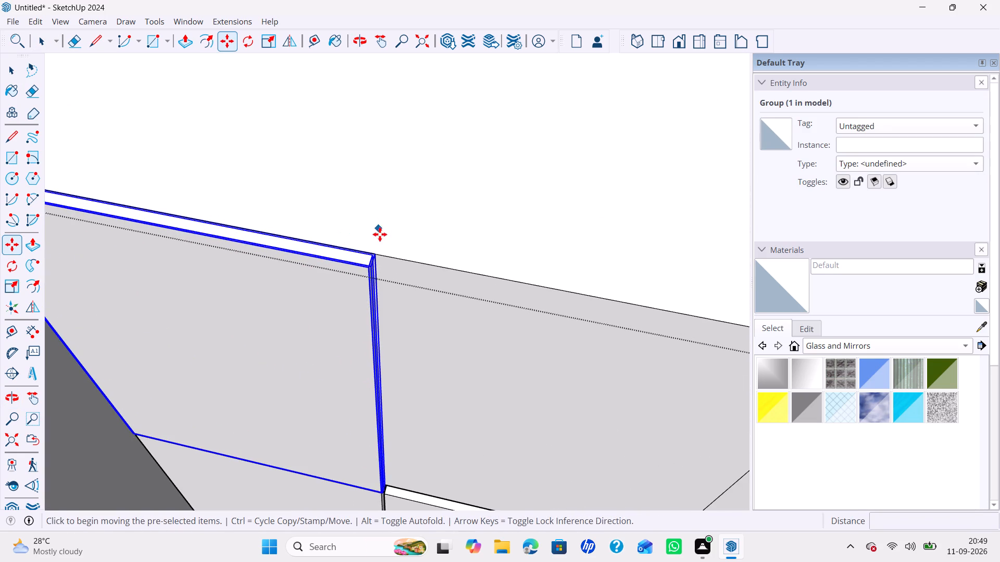
scroll(378, 249, up, 2)
click(377, 254)
scroll(468, 235, down, 6)
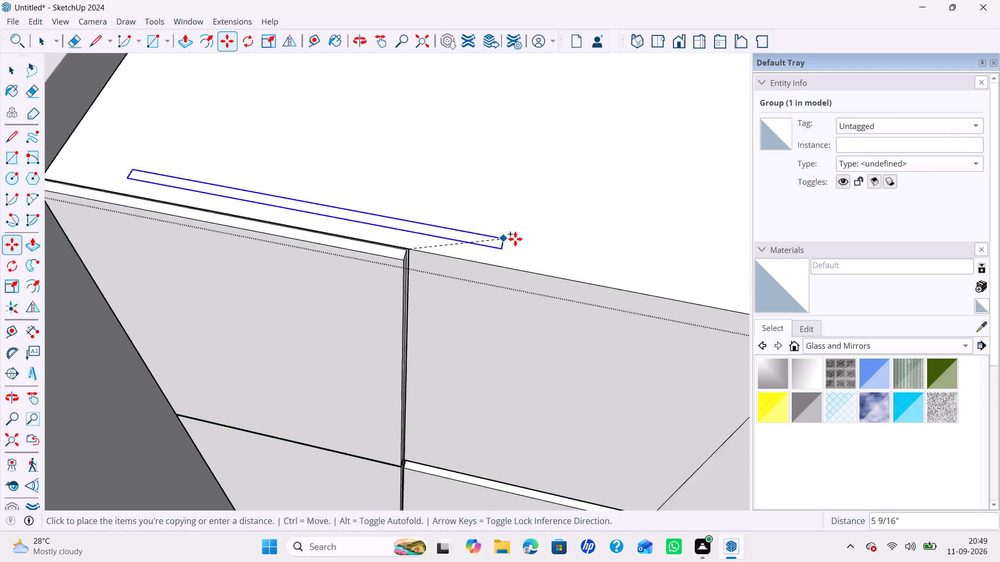
shift+middle_drag(516, 240, 376, 300)
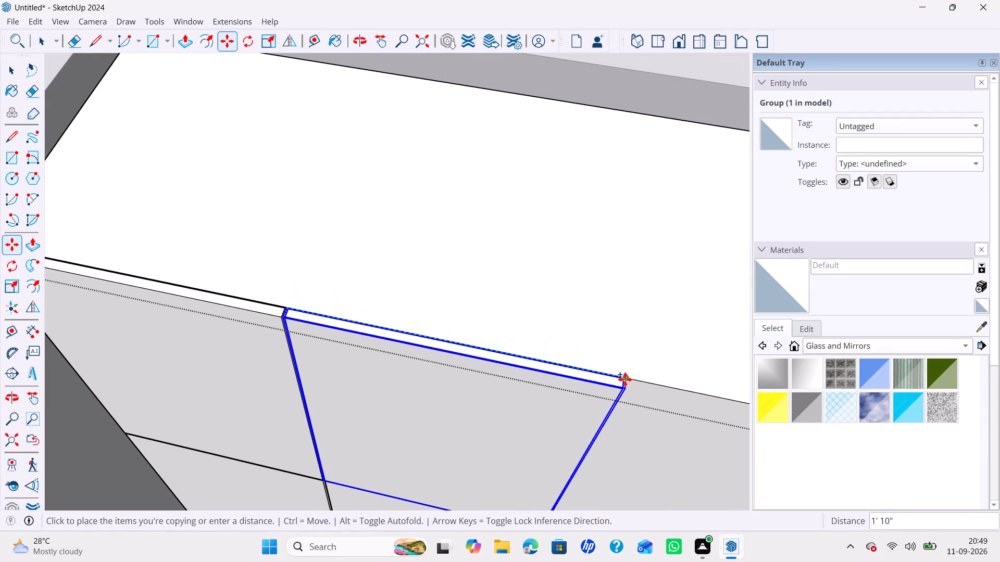
click(622, 379)
key(x)
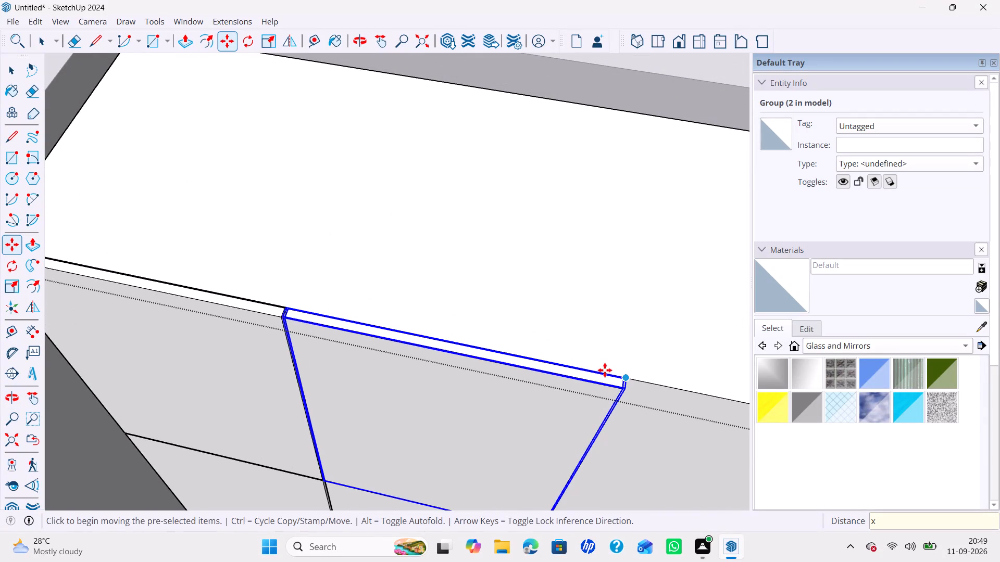
key(3)
key(BackSpace)
key(5)
key(Return)
scroll(597, 333, down, 20)
scroll(597, 333, down, 10)
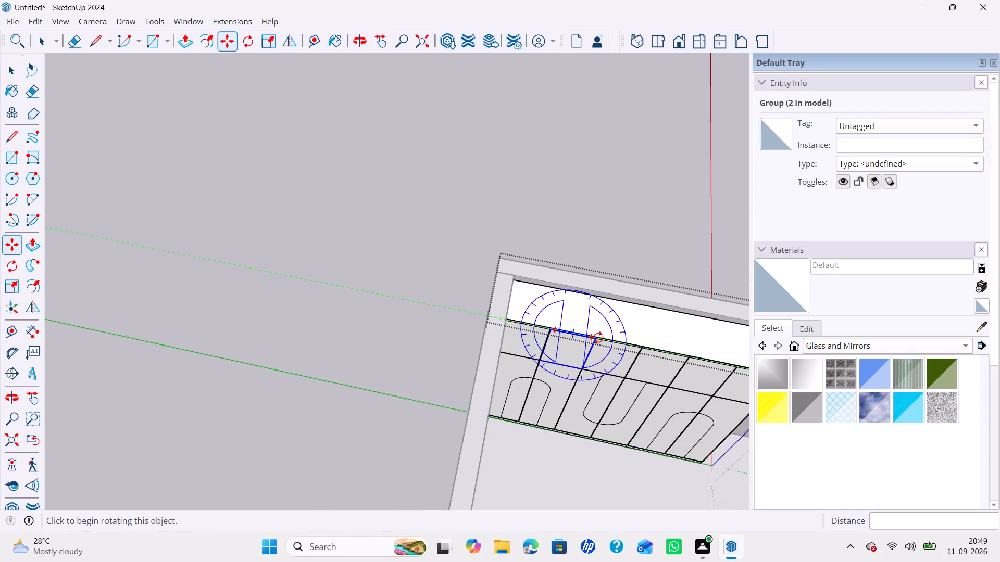
scroll(598, 338, down, 3)
scroll(674, 342, up, 8)
key(space)
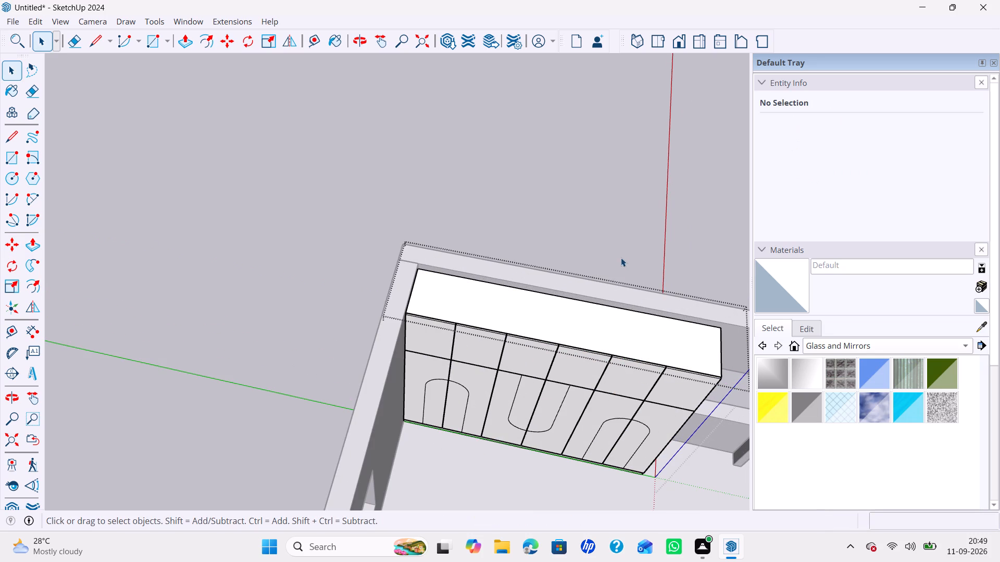
Examine the tall cabinet's upper and lower doors from several angles and in relation to the room.
scroll(623, 272, down, 2)
shift+middle_drag(622, 280, 615, 287)
shift+middle_drag(595, 301, 496, 351)
scroll(493, 378, up, 6)
middle_drag(520, 401, 520, 395)
middle_drag(518, 388, 485, 322)
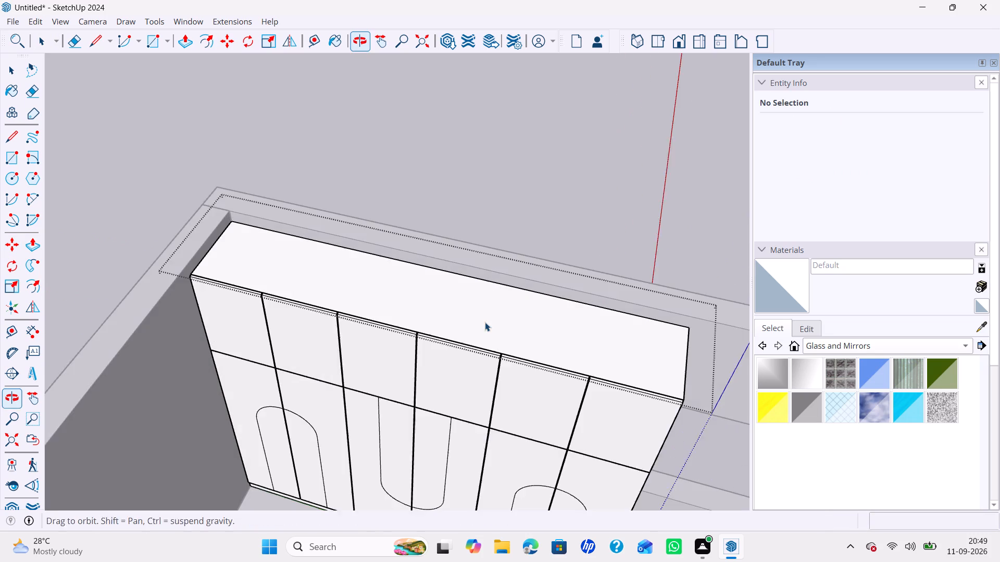
middle_drag(485, 322, 485, 323)
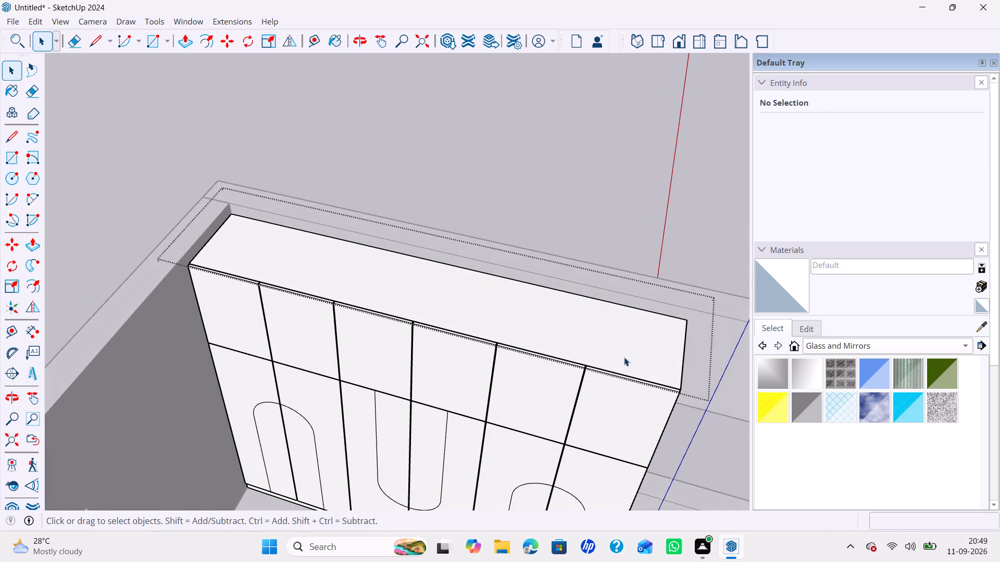
scroll(685, 394, down, 3)
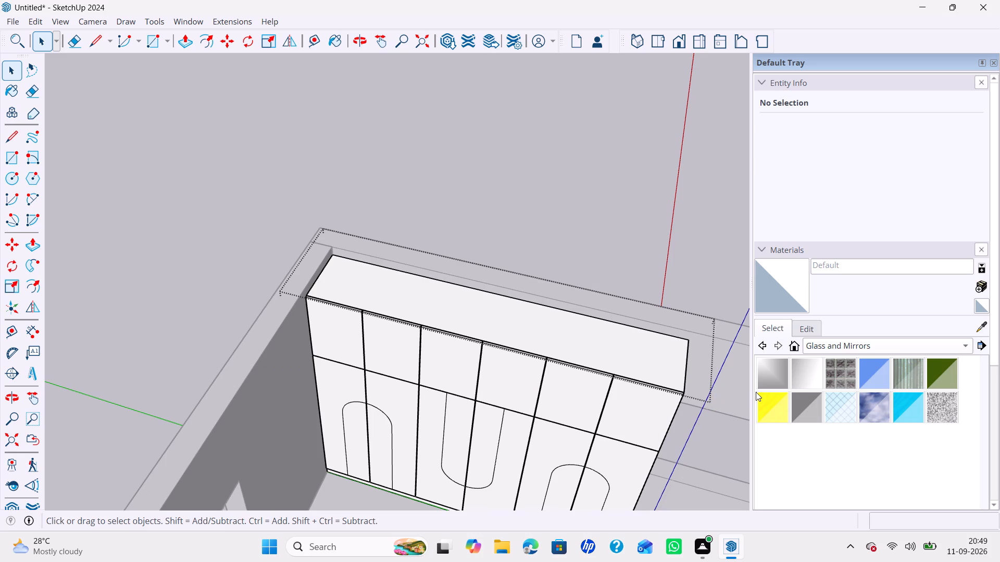
scroll(587, 411, down, 1)
shift+middle_drag(571, 417, 566, 417)
shift+middle_drag(562, 415, 526, 400)
middle_click(519, 431)
middle_drag(560, 382, 498, 273)
scroll(464, 322, down, 6)
scroll(385, 357, up, 6)
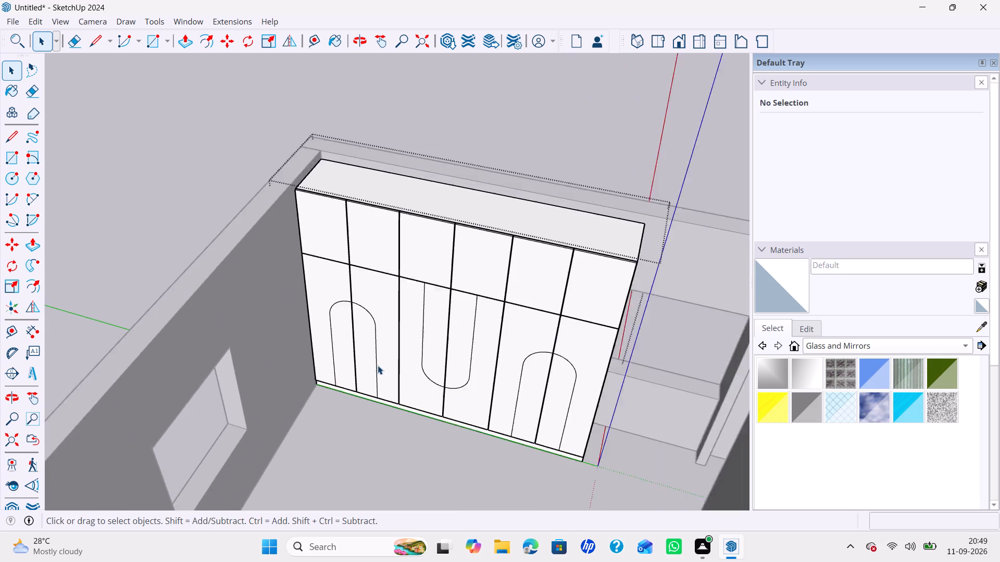
shift+middle_drag(381, 376, 364, 298)
scroll(370, 305, down, 9)
shift+middle_drag(444, 330, 351, 325)
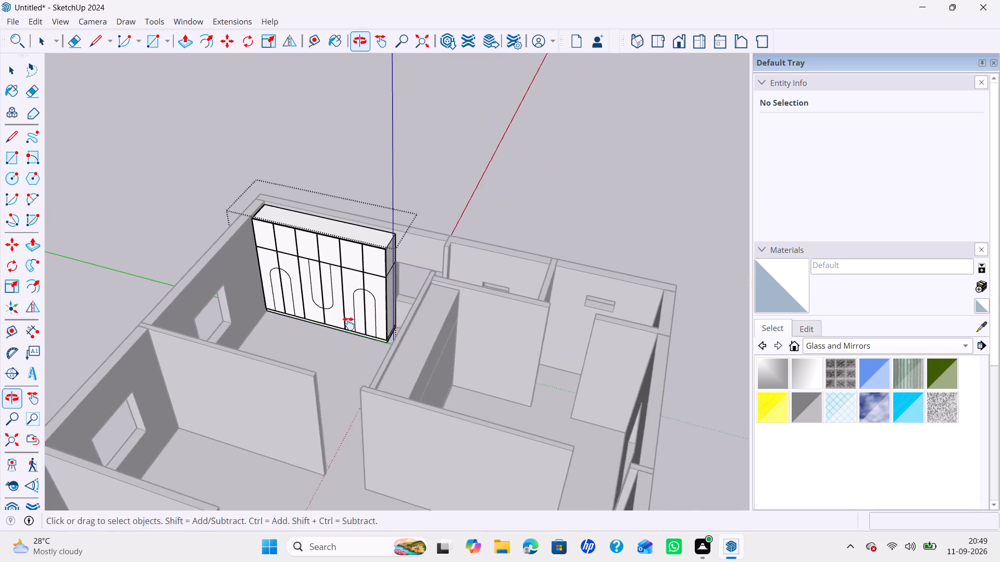
Open the undivided tall cabinet in the neighbouring room for editing, with its front facing the view.
shift+middle_click(348, 324)
middle_drag(360, 333, 383, 346)
middle_drag(390, 348, 414, 330)
middle_drag(449, 336, 158, 316)
middle_drag(202, 284, 268, 266)
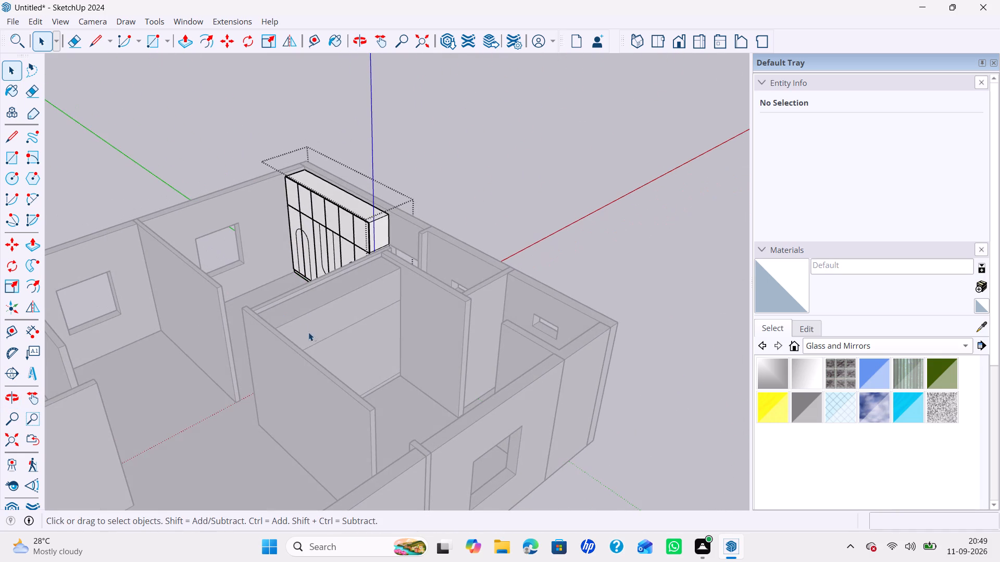
double_click(333, 318)
middle_drag(370, 331, 294, 329)
middle_drag(284, 329, 228, 329)
middle_click(189, 328)
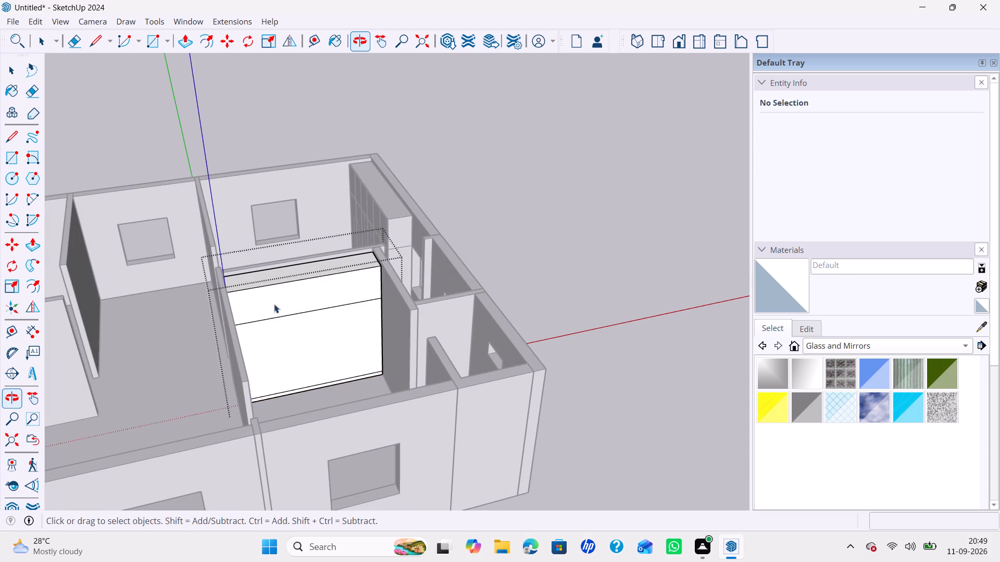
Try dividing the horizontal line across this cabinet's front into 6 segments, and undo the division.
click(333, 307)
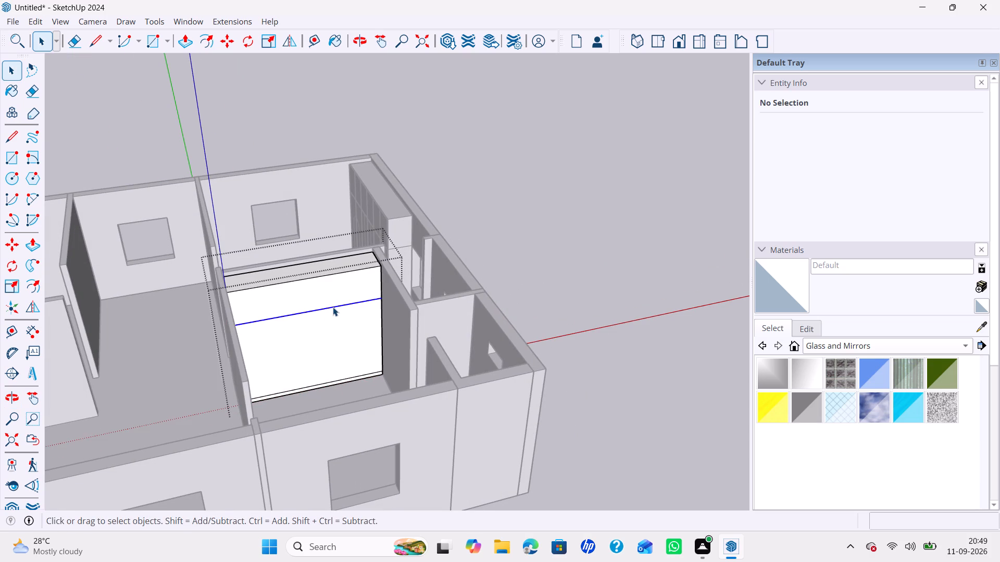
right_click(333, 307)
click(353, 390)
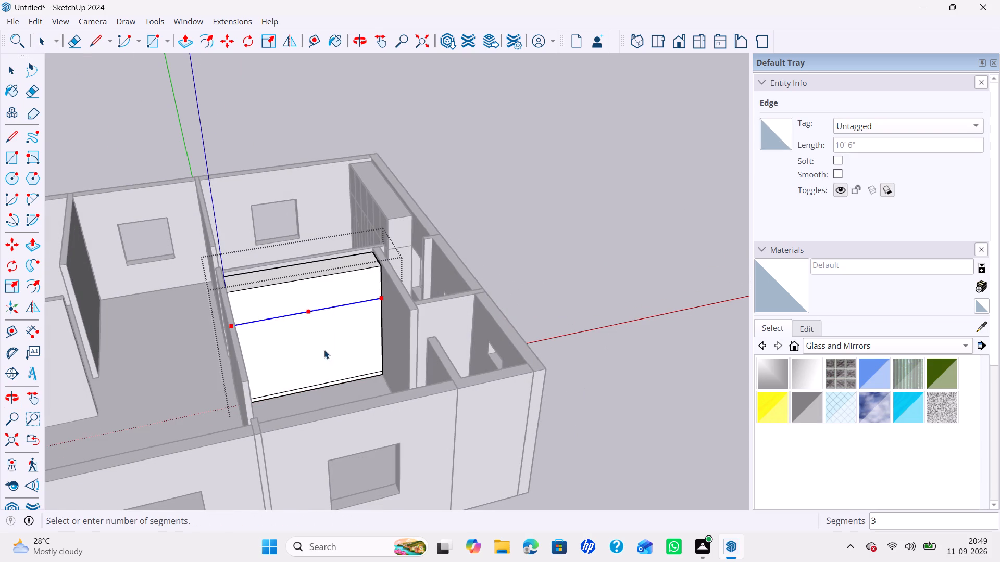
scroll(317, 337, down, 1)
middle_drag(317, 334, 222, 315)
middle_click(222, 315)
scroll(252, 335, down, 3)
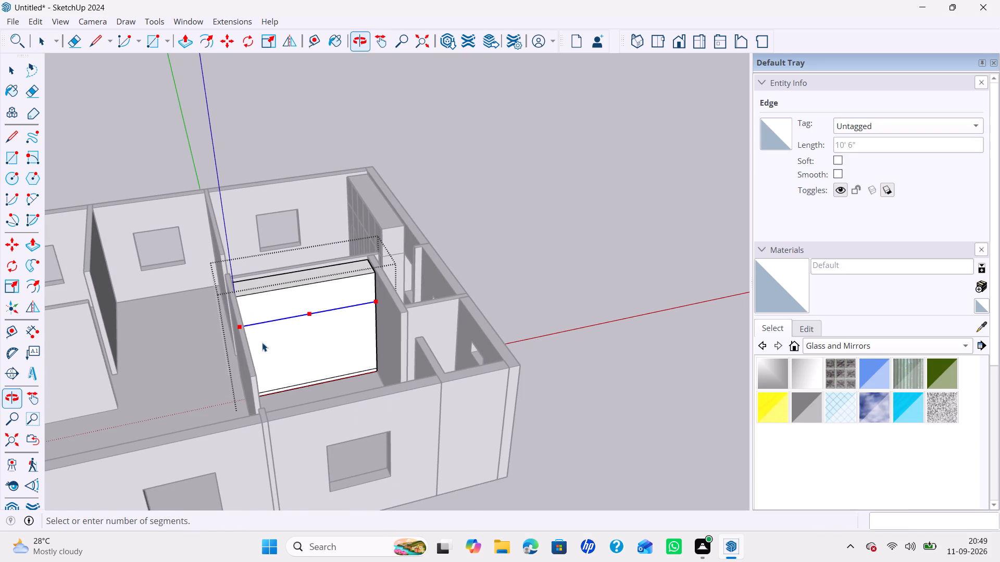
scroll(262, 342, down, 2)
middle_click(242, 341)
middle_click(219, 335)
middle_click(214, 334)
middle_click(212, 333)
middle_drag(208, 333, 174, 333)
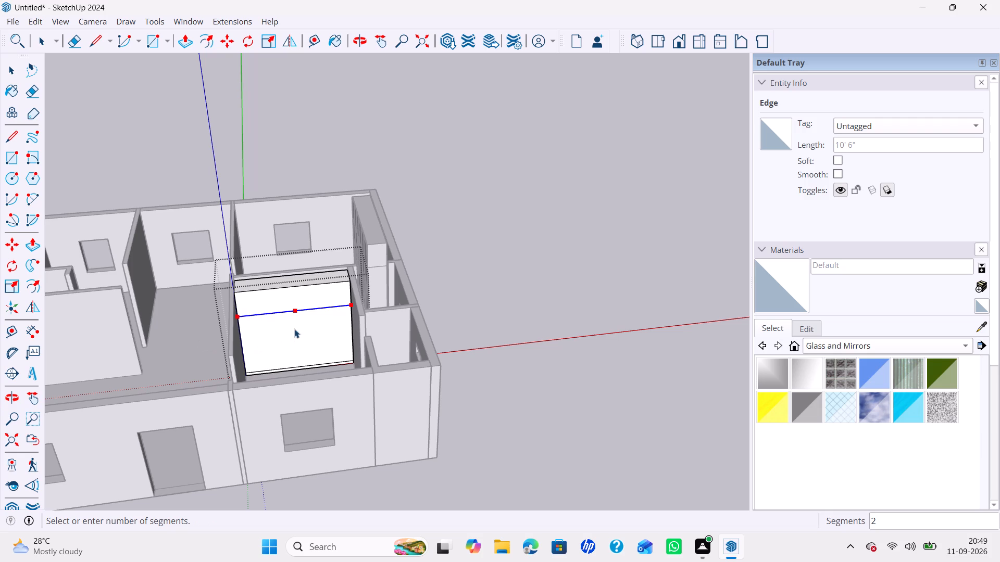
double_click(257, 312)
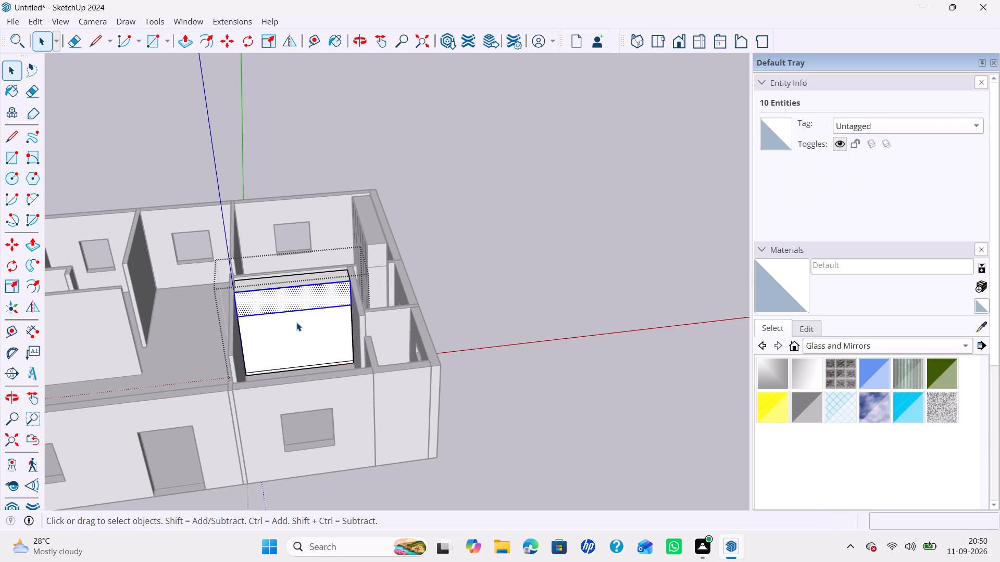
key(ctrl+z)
Divide the top front edge of this cabinet into 6 equal segments of 1' 9".
double_click(302, 287)
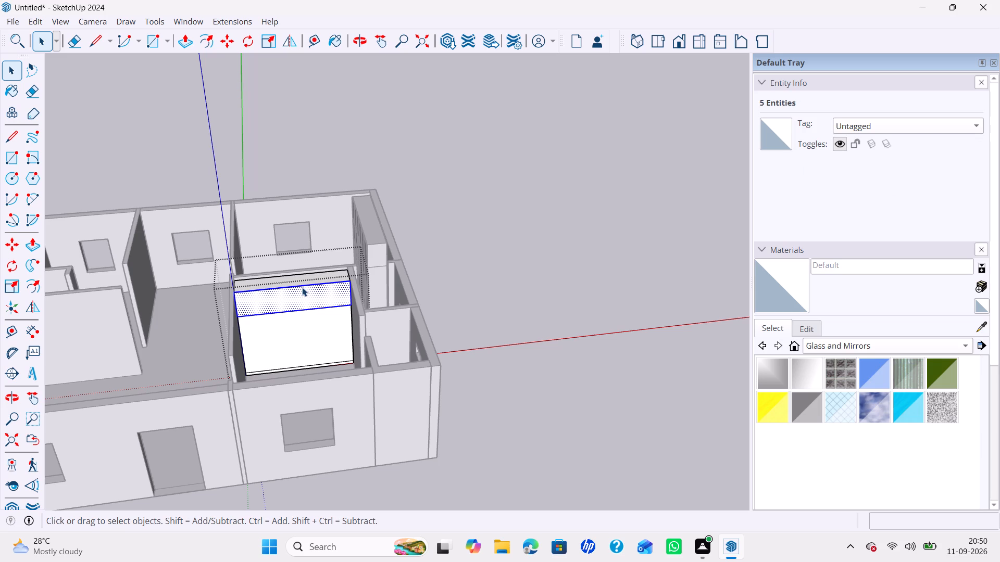
right_click(303, 286)
click(302, 287)
right_click(302, 287)
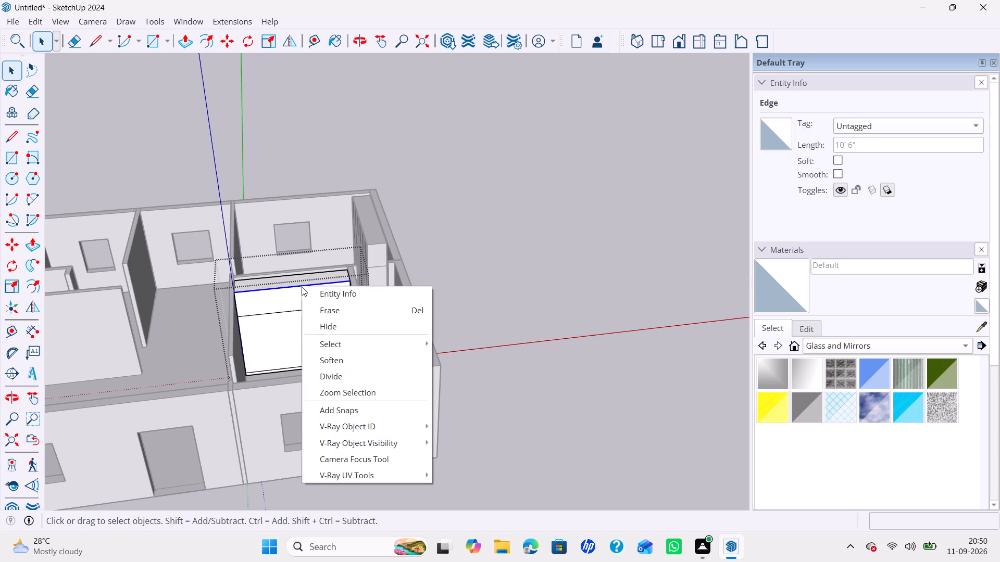
click(321, 380)
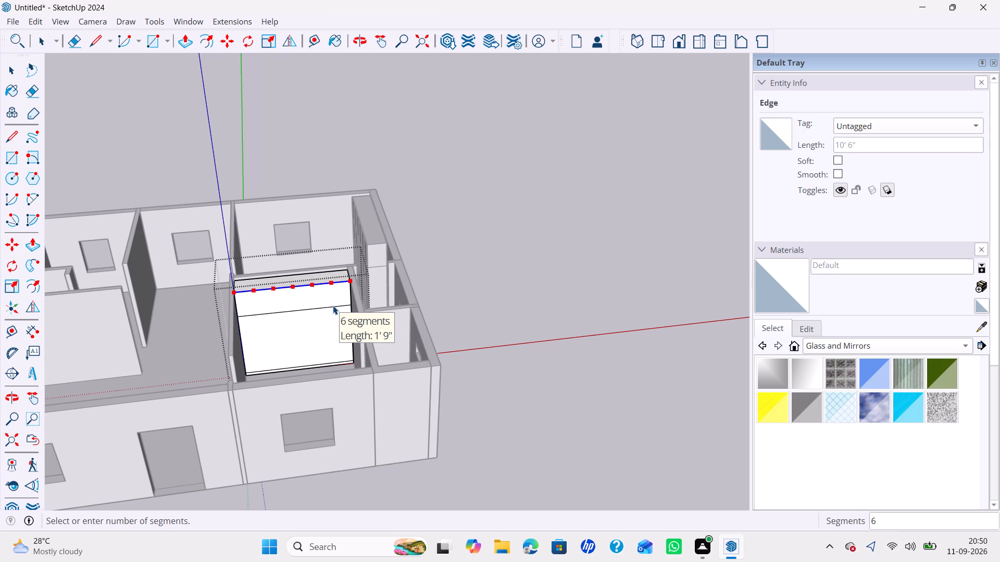
click(333, 305)
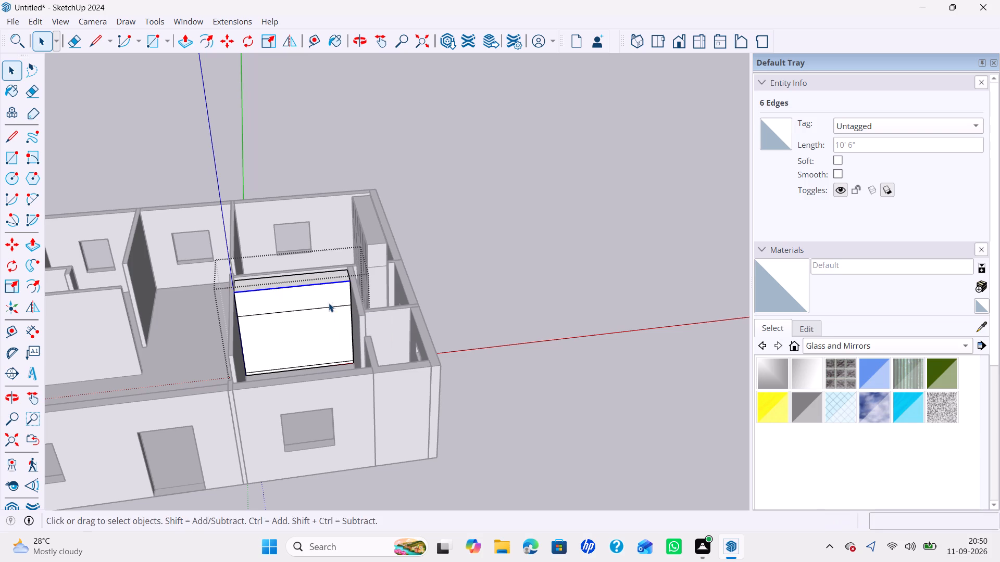
Draw a 9' 4" vertical line from the top edge's first division point down to the line above the cabinet's base.
key(l)
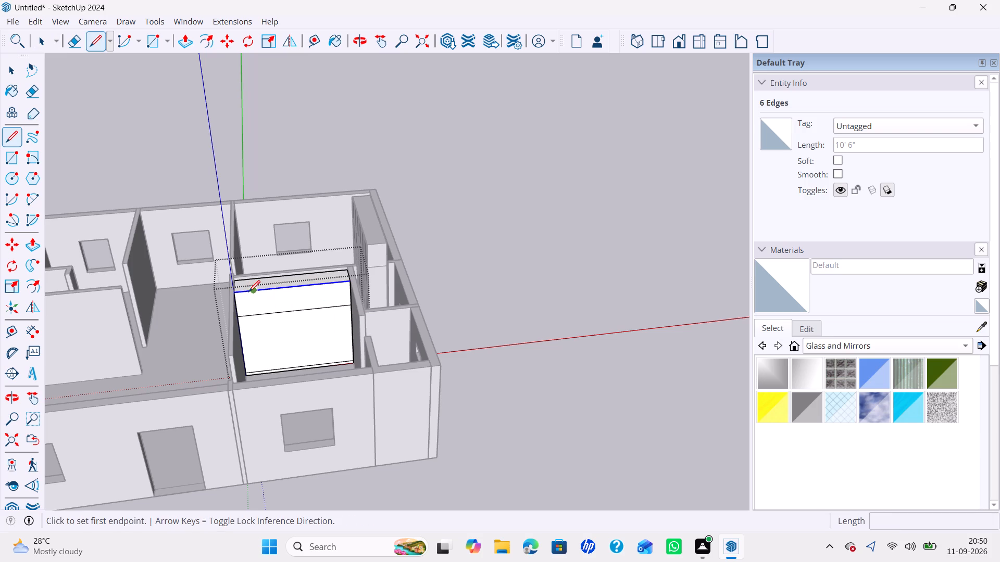
click(248, 292)
key(Up)
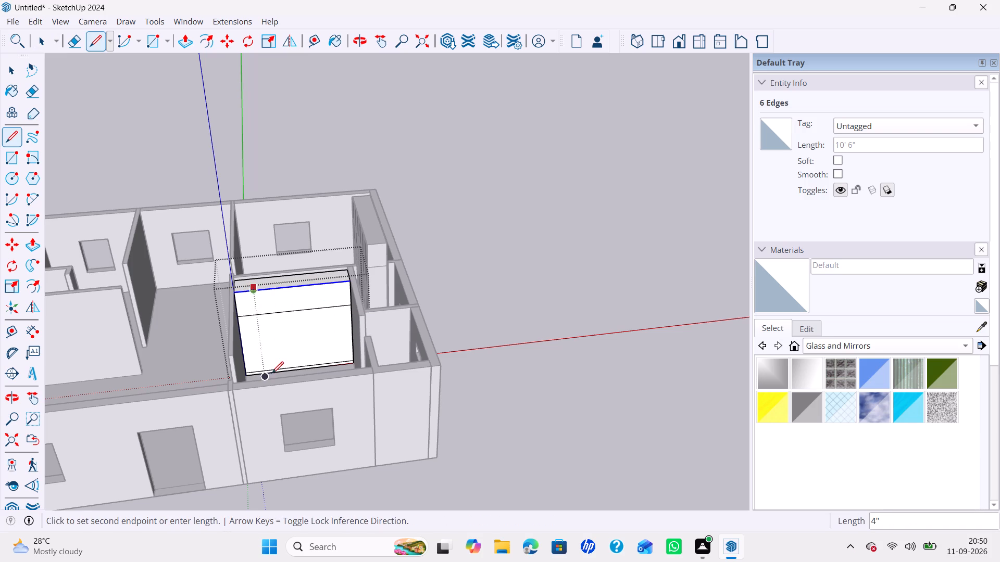
click(276, 371)
key(space)
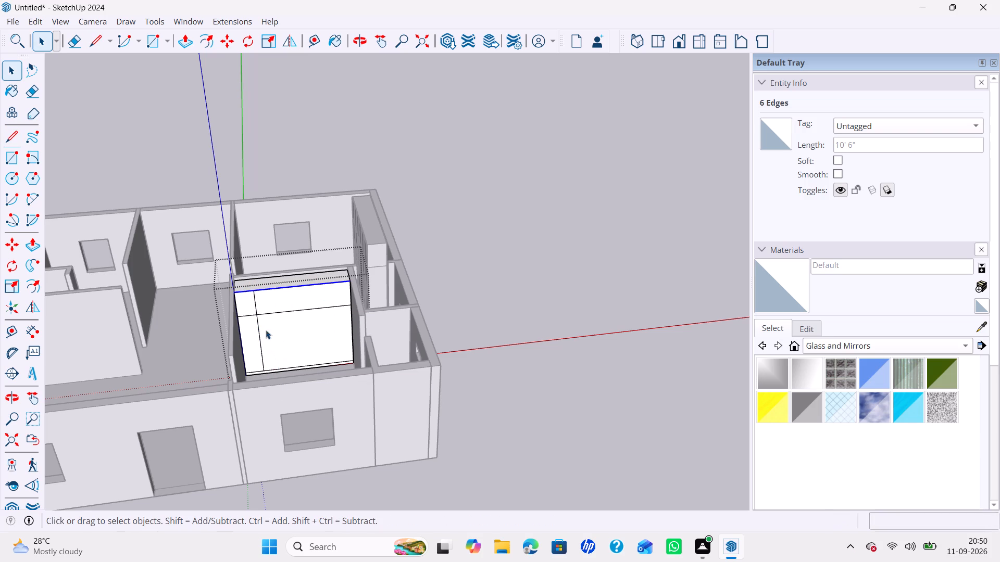
Copy both segments of the vertical line across the cabinet front at 1' 9" spacing, repeated x5.
click(259, 319)
ctrl+click(256, 310)
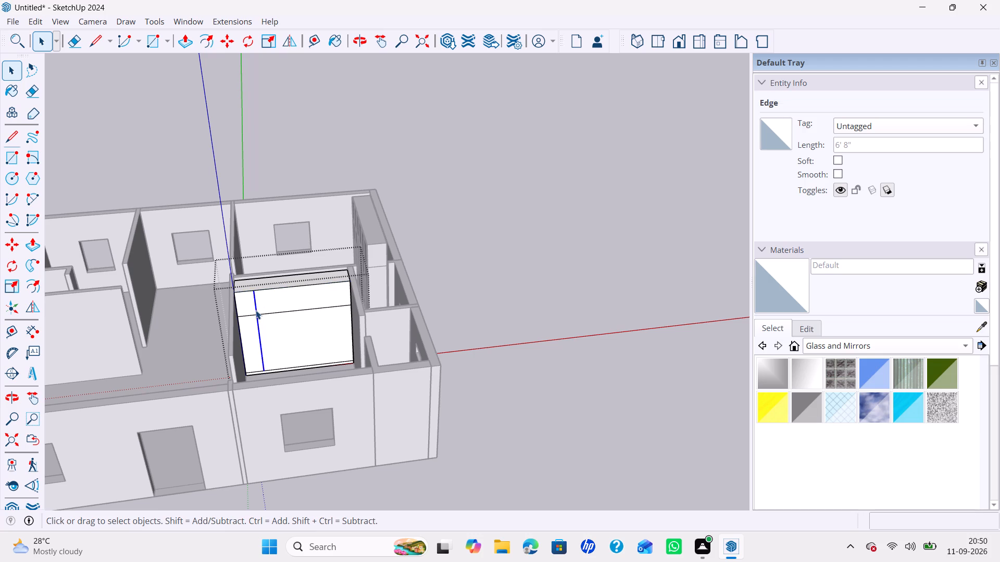
key(m)
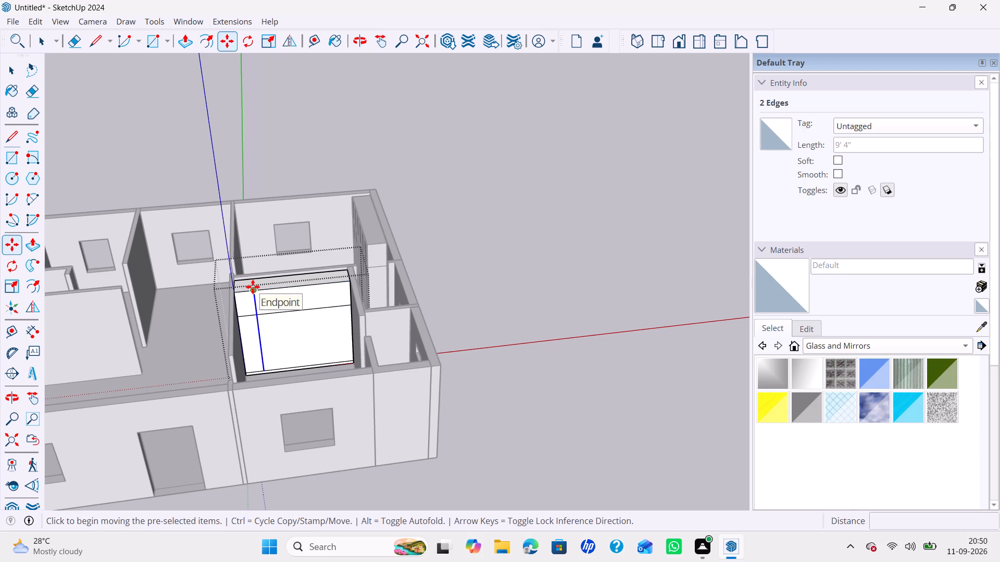
click(253, 287)
click(276, 288)
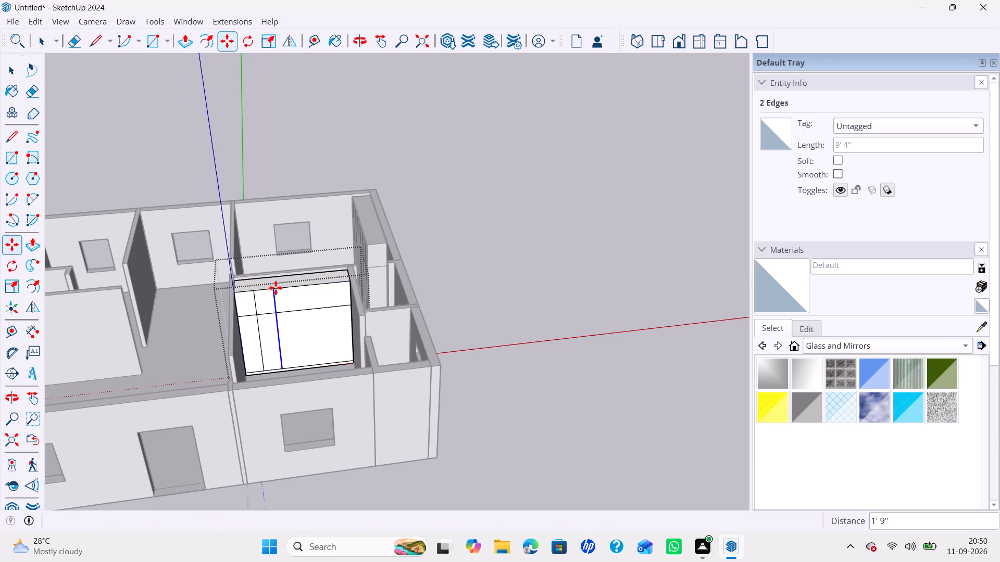
text(x5)
key(Return)
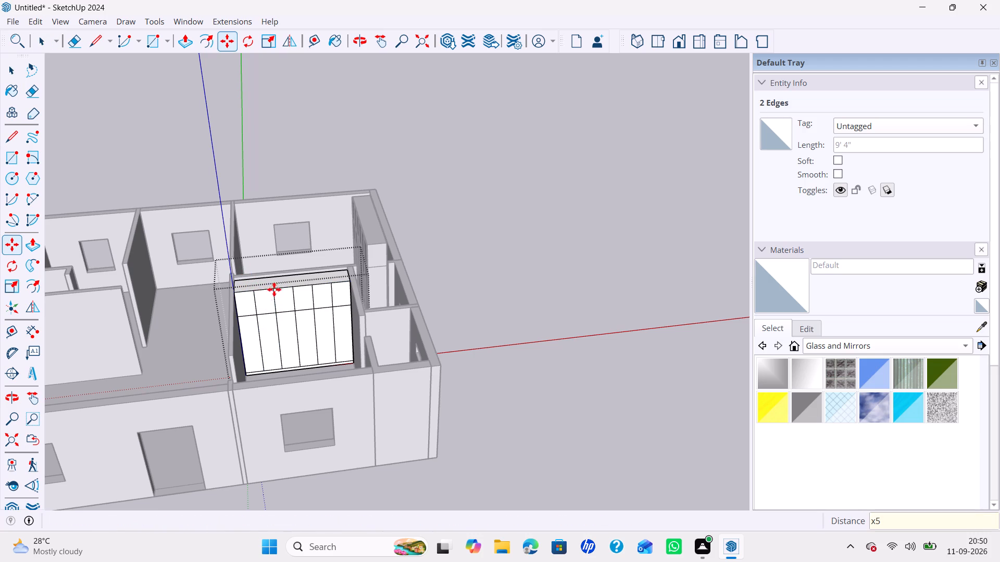
key(space)
Start a new group inside the cabinet and draw a 6' 8" by 1' 9" rectangle over the leftmost lower bay.
right_click(312, 229)
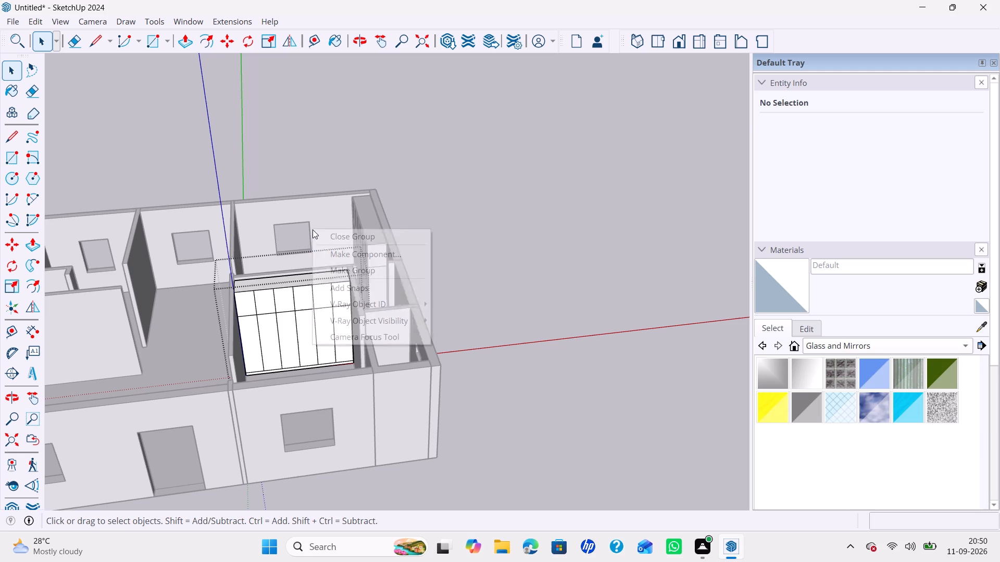
click(335, 269)
key(r)
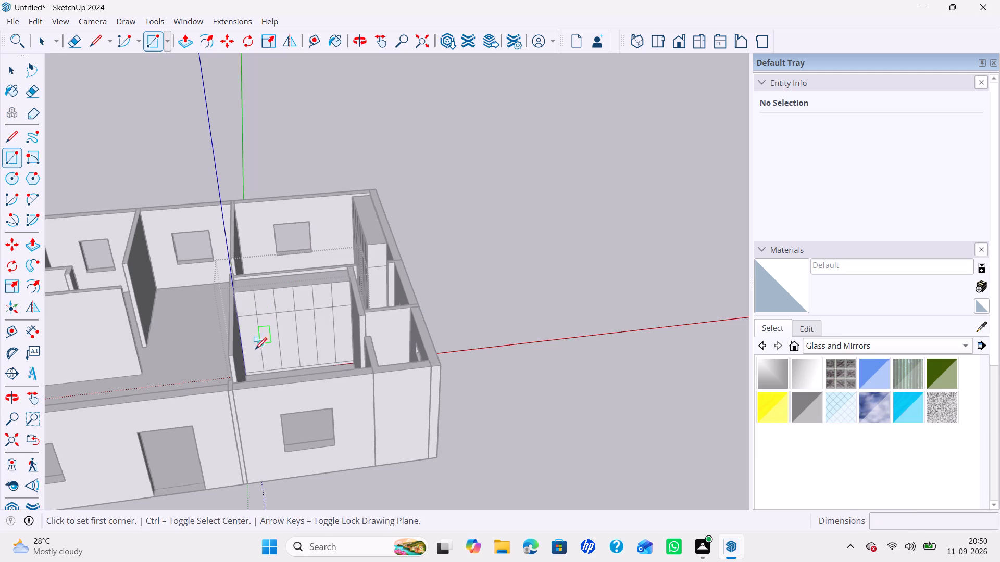
scroll(253, 371, up, 8)
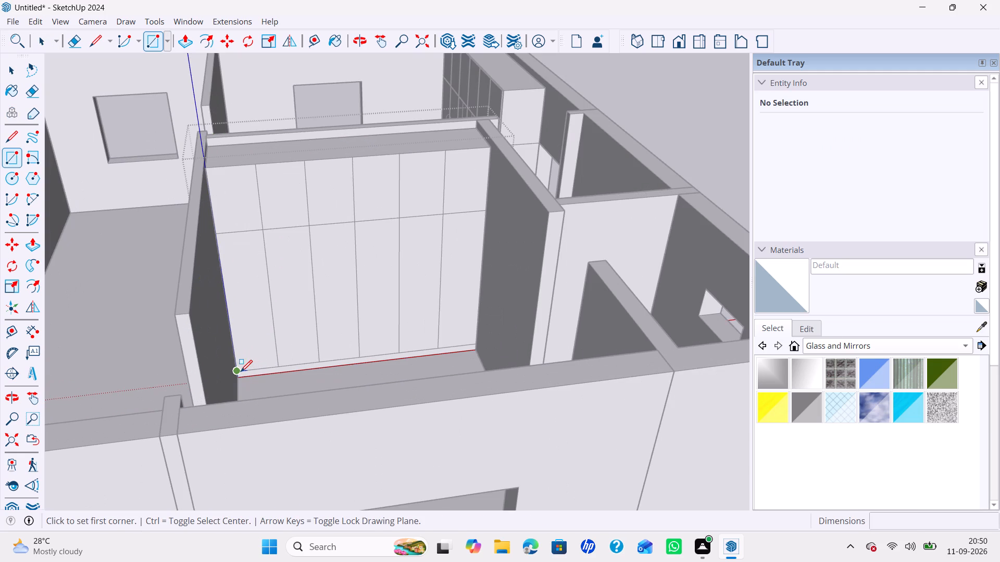
click(241, 372)
click(265, 231)
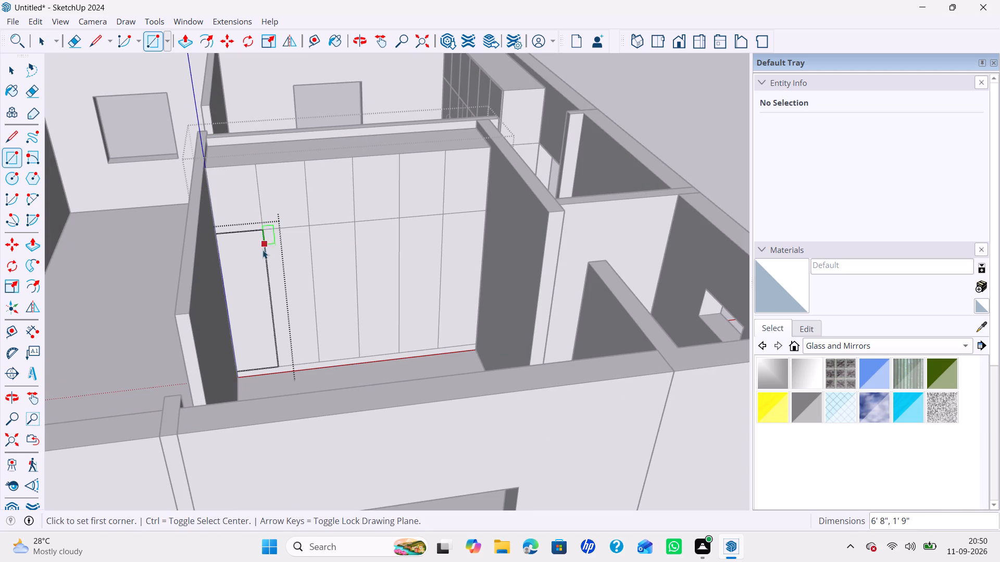
key(space)
Offset the rectangle's outline 3 mm inward.
key(f)
click(249, 286)
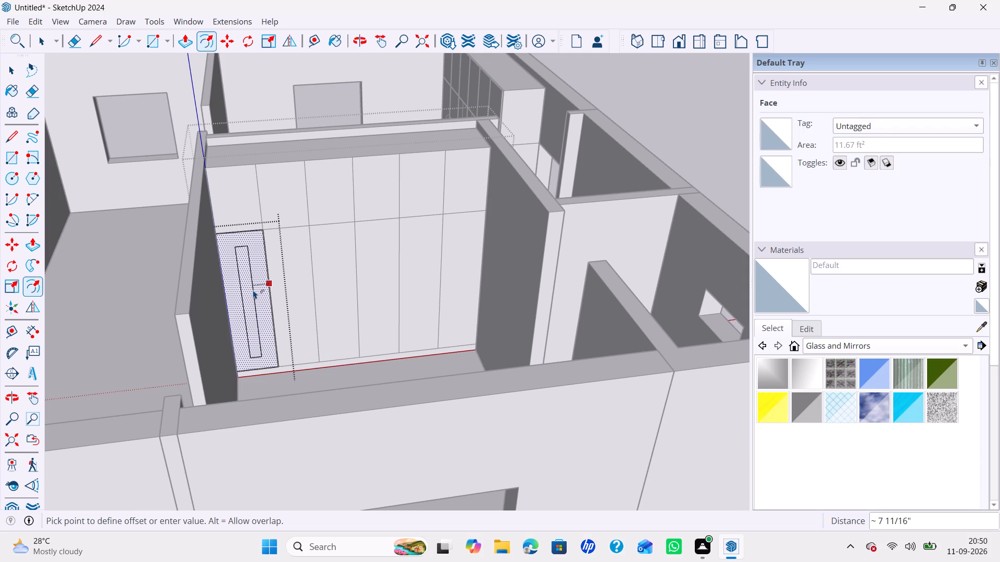
text(3mm)
key(Return)
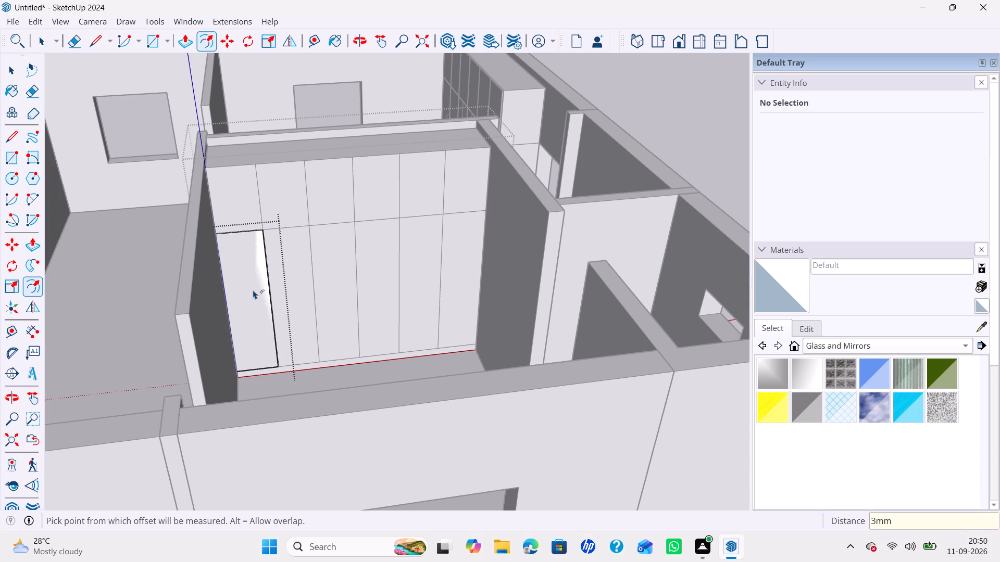
Push/Pull the inset door face outward by 18 mm.
key(p)
click(251, 298)
text(18mm)
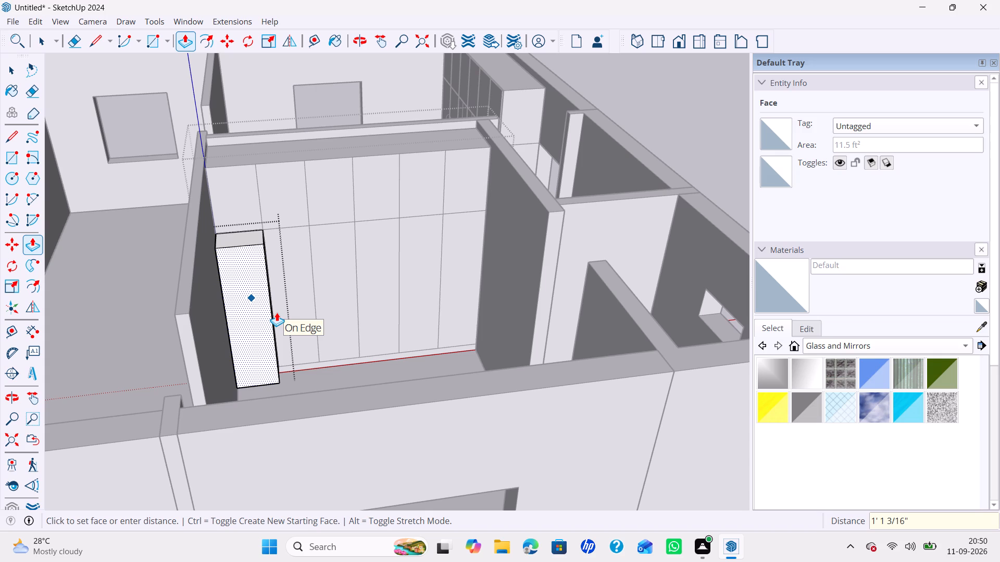
key(1)
text(8mm)
key(Return)
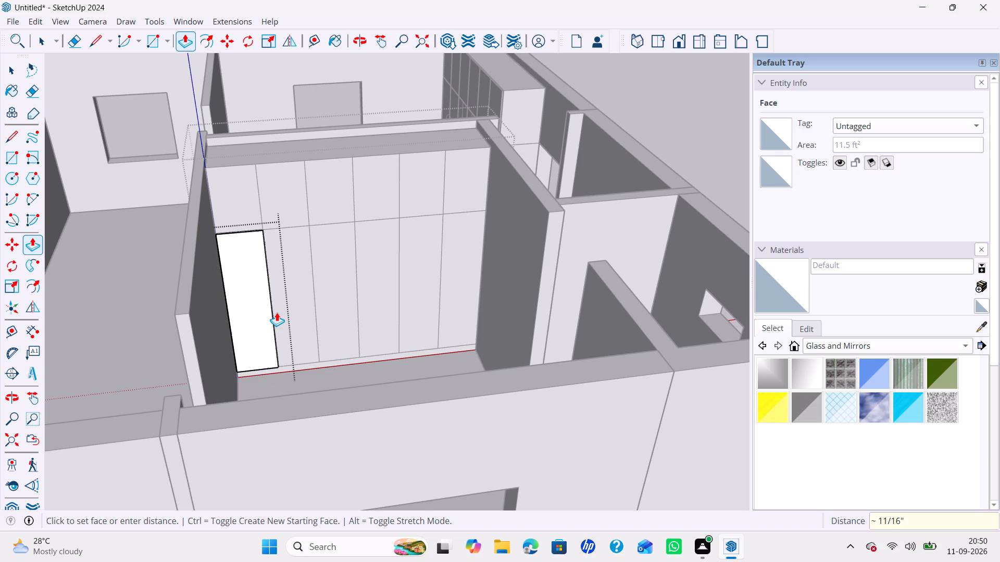
key(space)
Close the door panel's group and reopen it for editing.
click(387, 250)
click(254, 310)
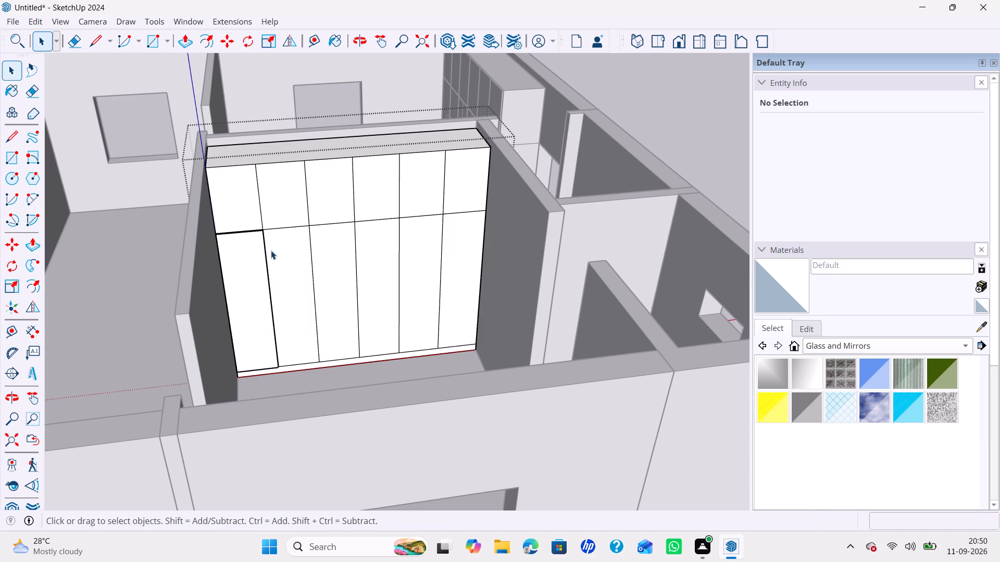
click(249, 295)
scroll(248, 306, up, 4)
middle_drag(256, 332, 259, 310)
middle_click(259, 310)
click(259, 310)
click(259, 310)
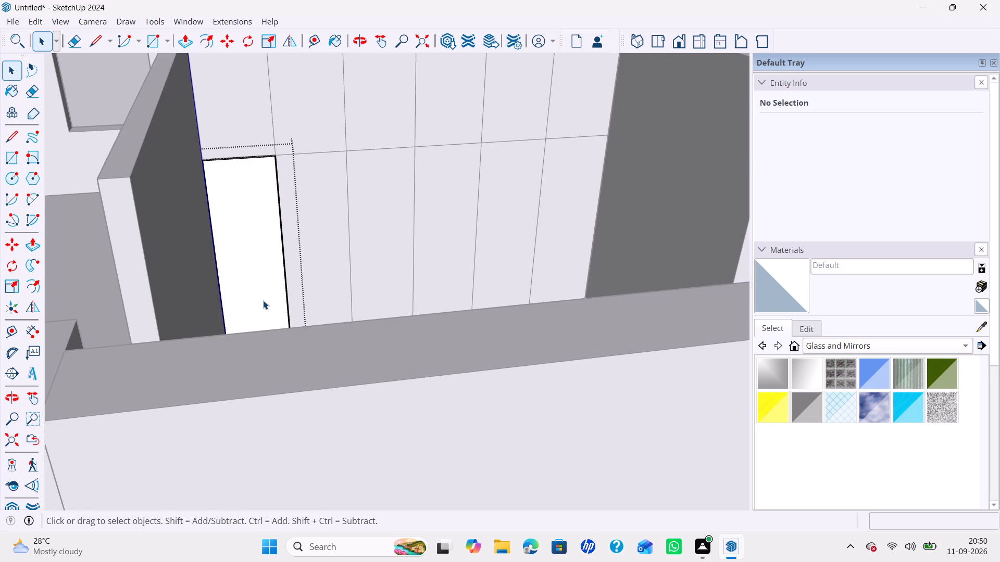
Draw a horizontal line about 1' 8 3/4" long across the door face at mid-height, joining the midpoints of its side edges.
scroll(294, 228, up, 1)
middle_drag(277, 260, 282, 285)
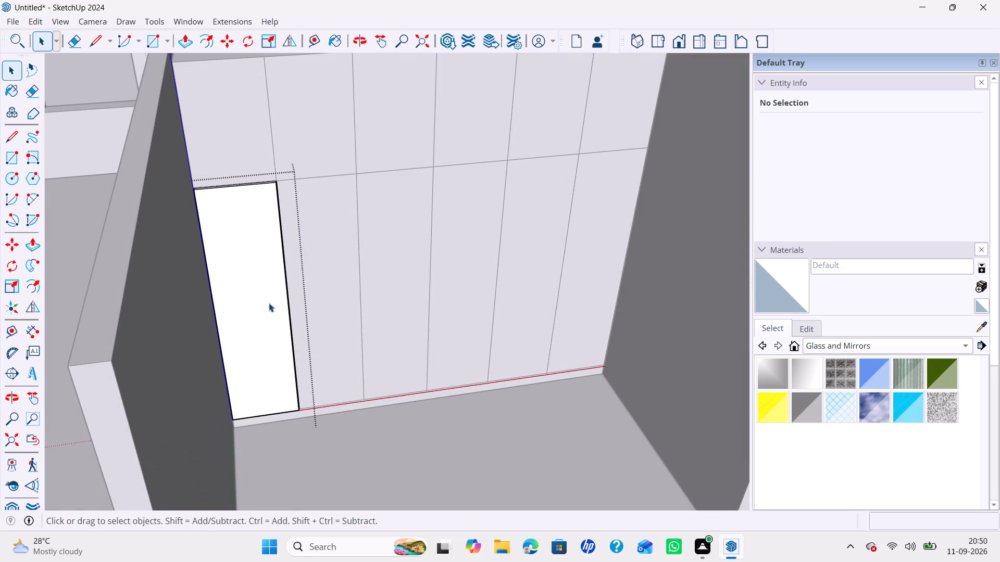
scroll(261, 301, up, 1)
shift+middle_drag(266, 308, 260, 310)
shift+middle_drag(254, 311, 235, 314)
shift+middle_click(235, 314)
middle_click(247, 330)
middle_drag(225, 336, 208, 340)
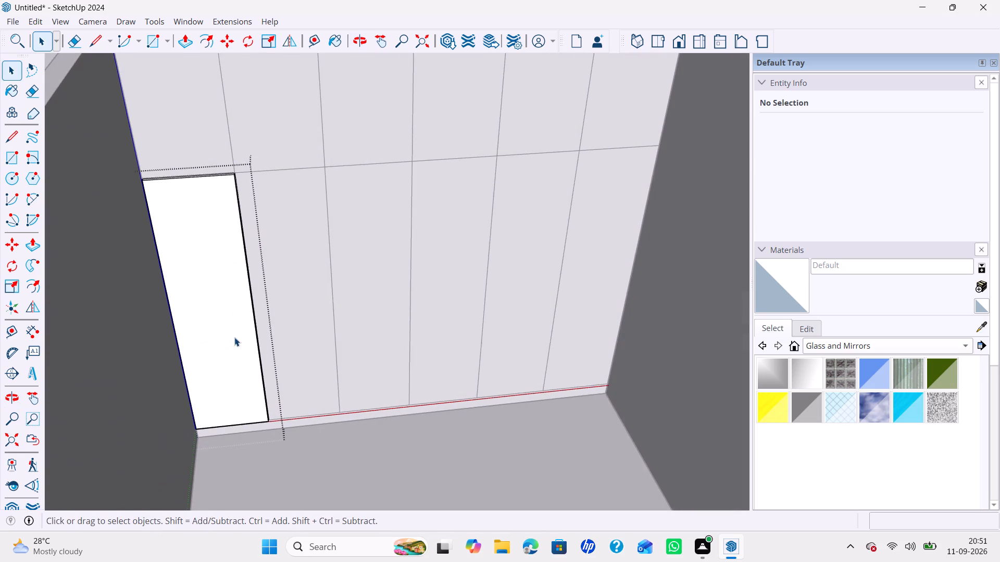
scroll(239, 342, down, 4)
shift+middle_drag(245, 354, 259, 362)
middle_drag(267, 362, 243, 368)
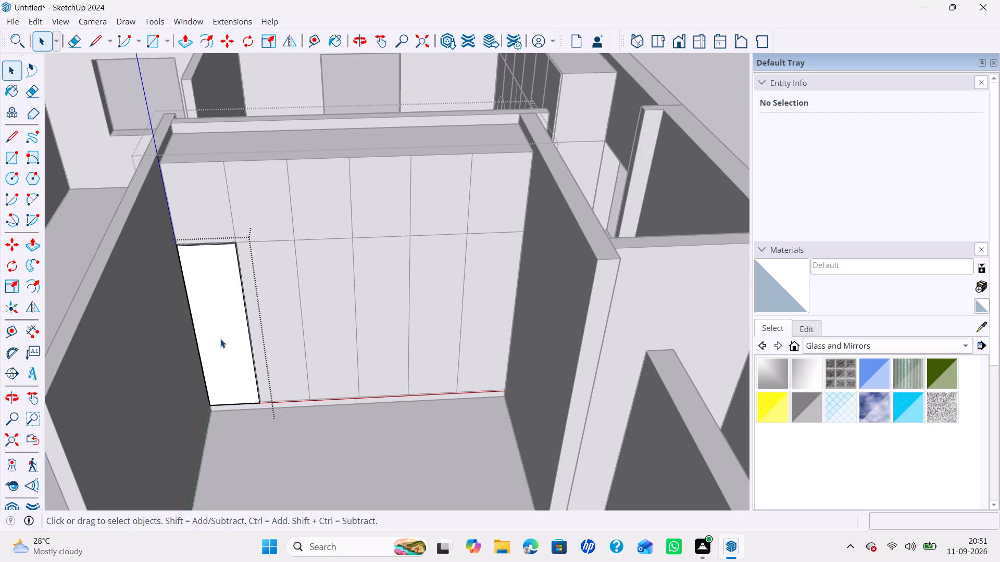
key(l)
click(196, 335)
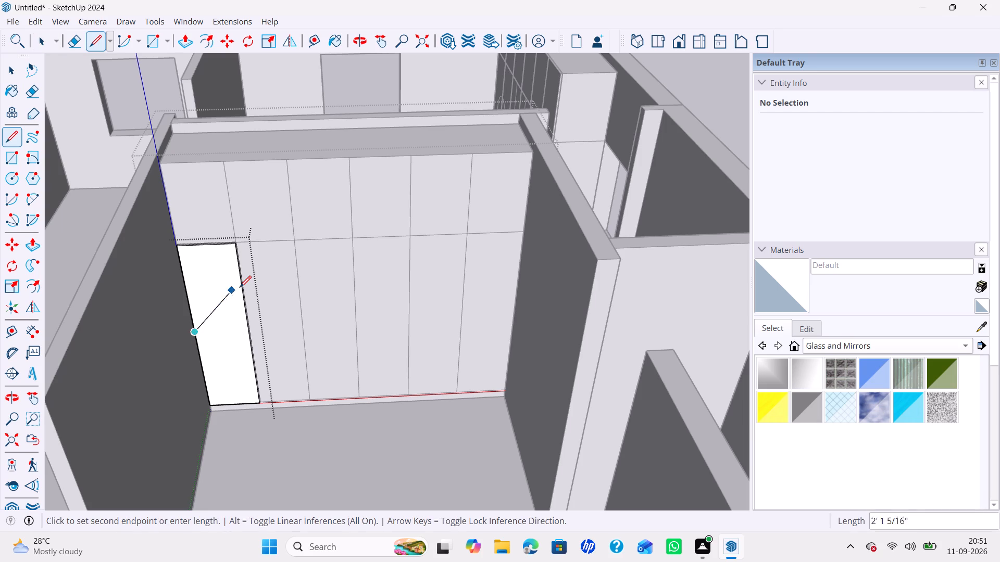
click(246, 327)
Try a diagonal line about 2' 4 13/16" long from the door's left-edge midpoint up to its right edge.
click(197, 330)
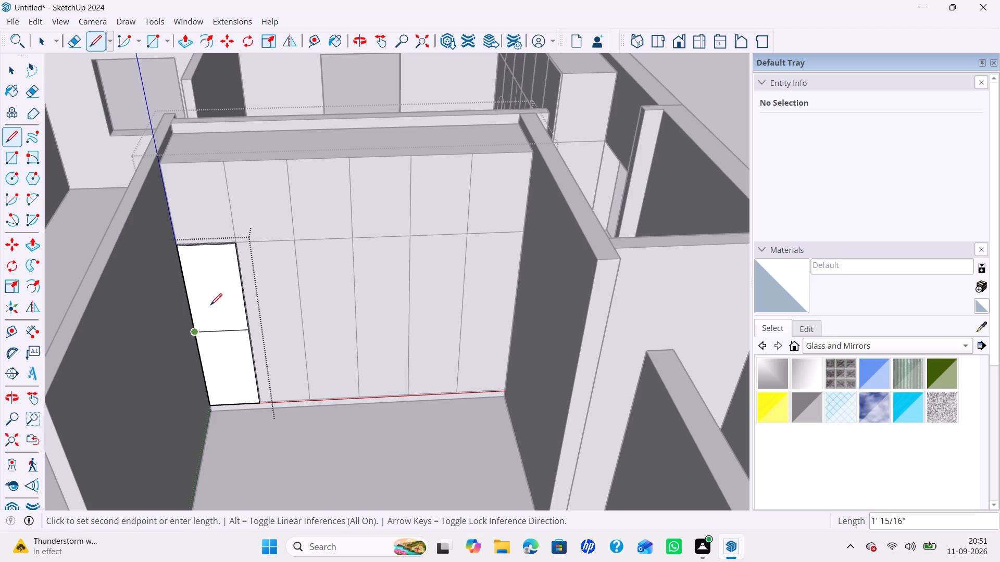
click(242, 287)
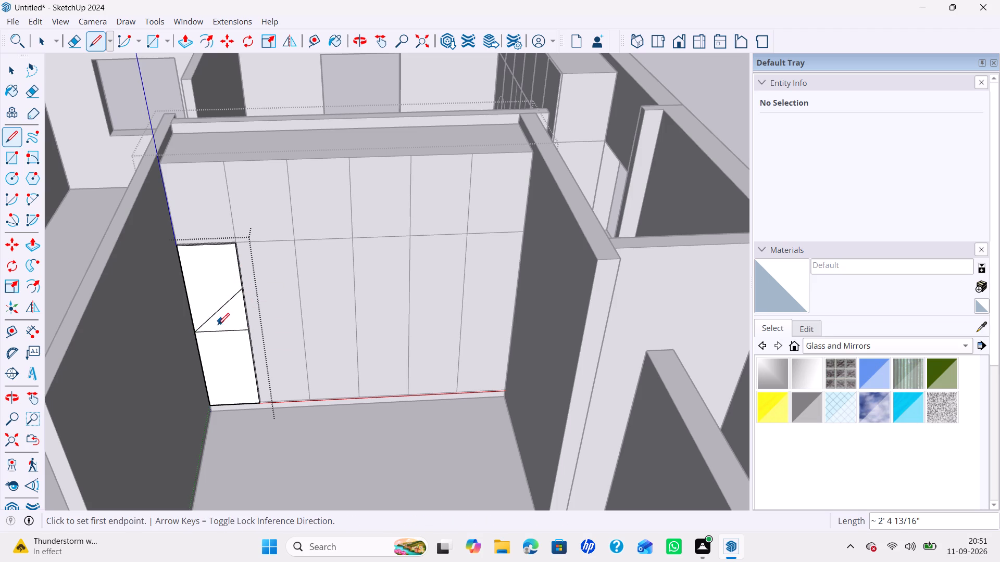
Draw a diagonal about 1' 10 1/2" long from the horizontal line's midpoint to the first diagonal's end on the right edge.
click(216, 330)
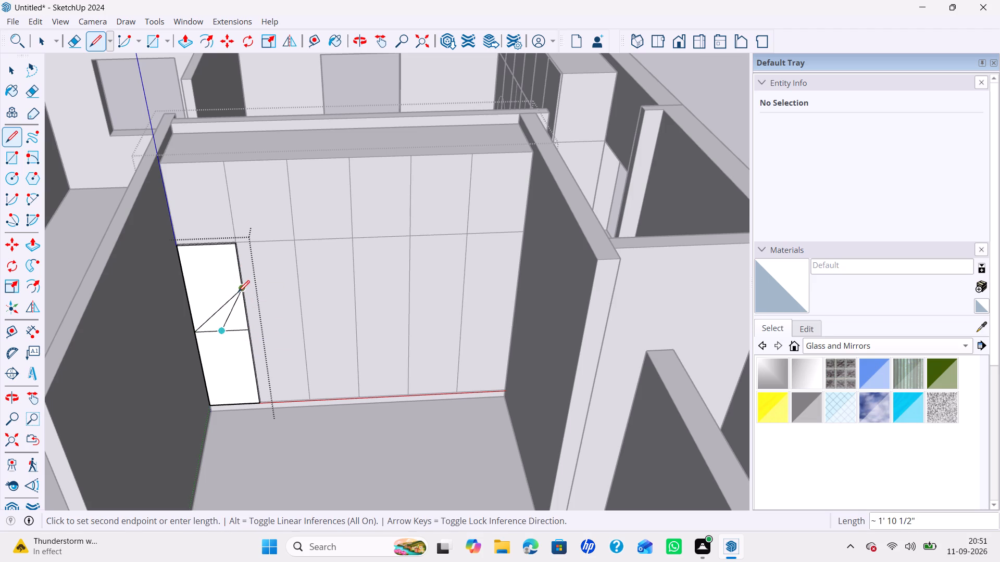
click(239, 292)
Erase the longer diagonal and the left half of the horizontal line on the door face.
key(e)
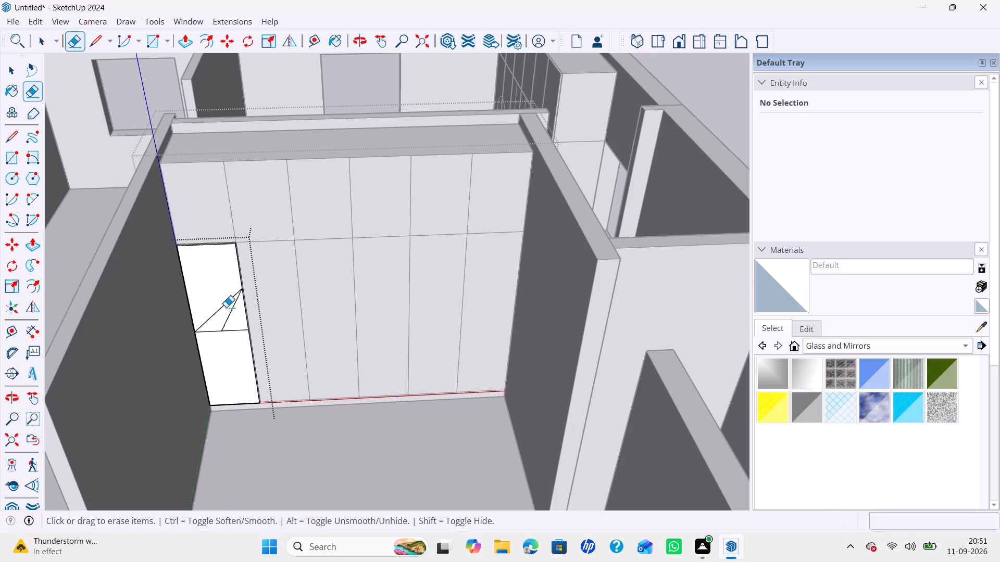
click(226, 307)
click(215, 329)
Continue the remaining diagonal in the same direction from the door's centre down to its left edge.
key(l)
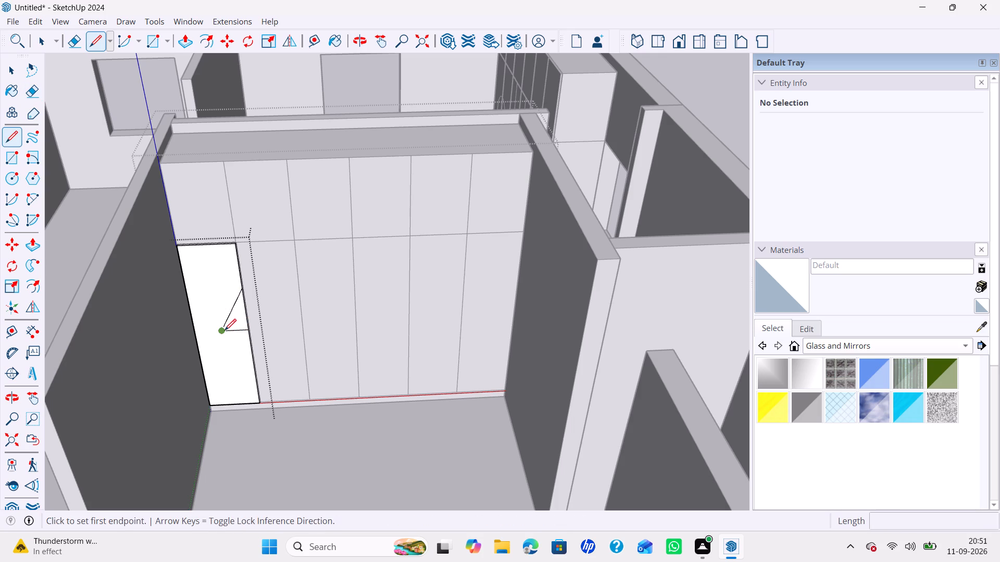
click(224, 330)
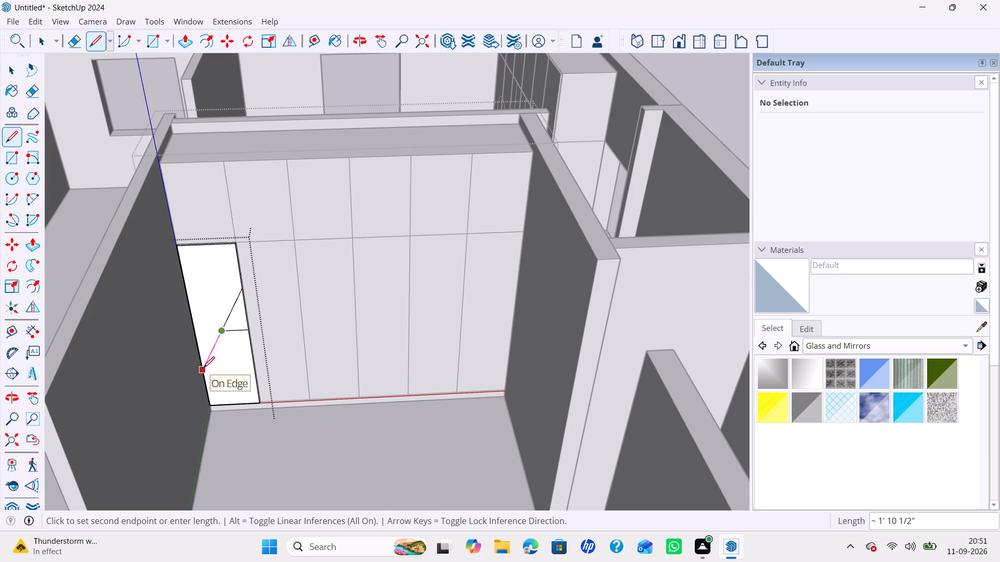
click(203, 368)
key(space)
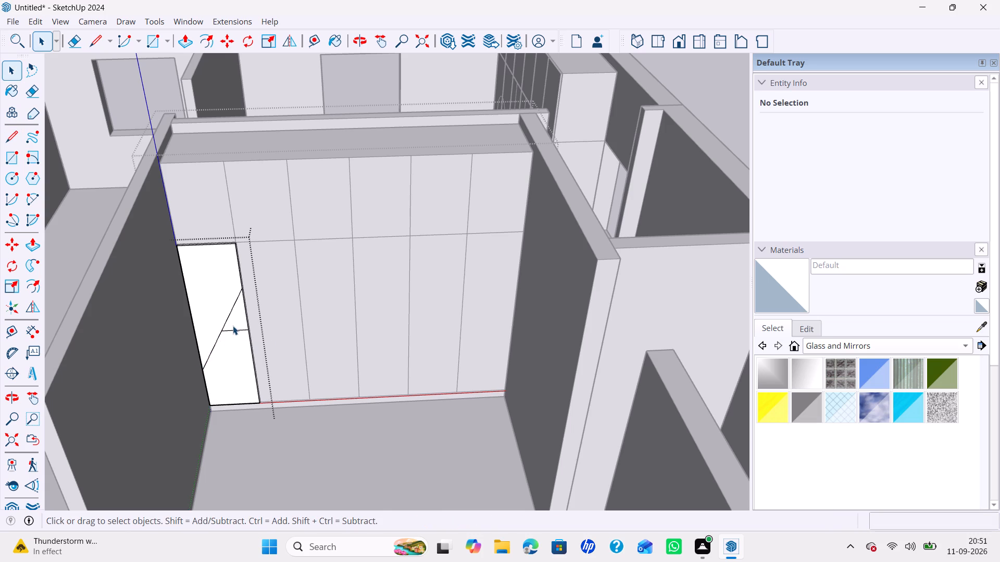
Copy the short horizontal line at the door's centre 4" straight down.
click(231, 330)
key(m)
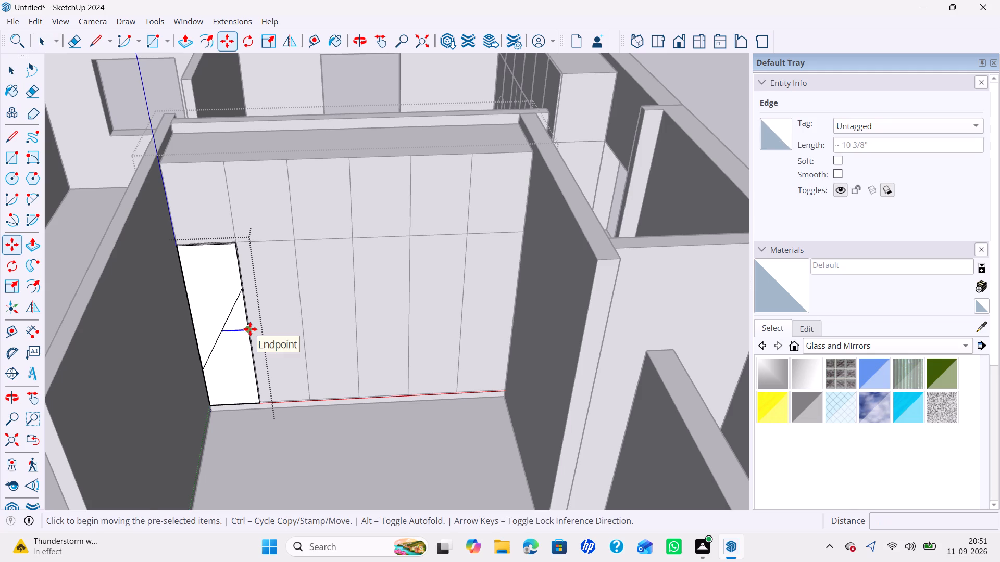
click(248, 329)
key(Up)
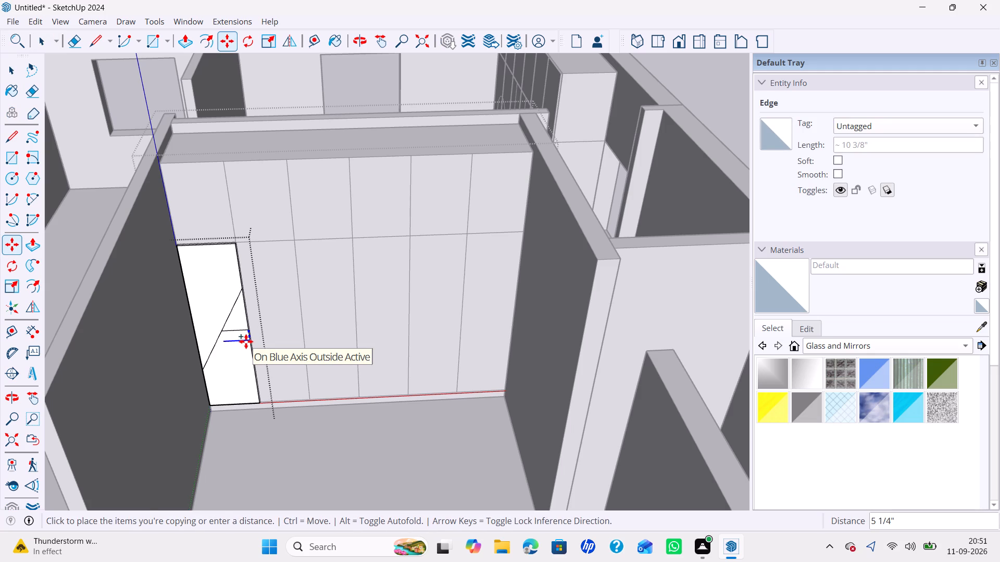
scroll(246, 344, up, 4)
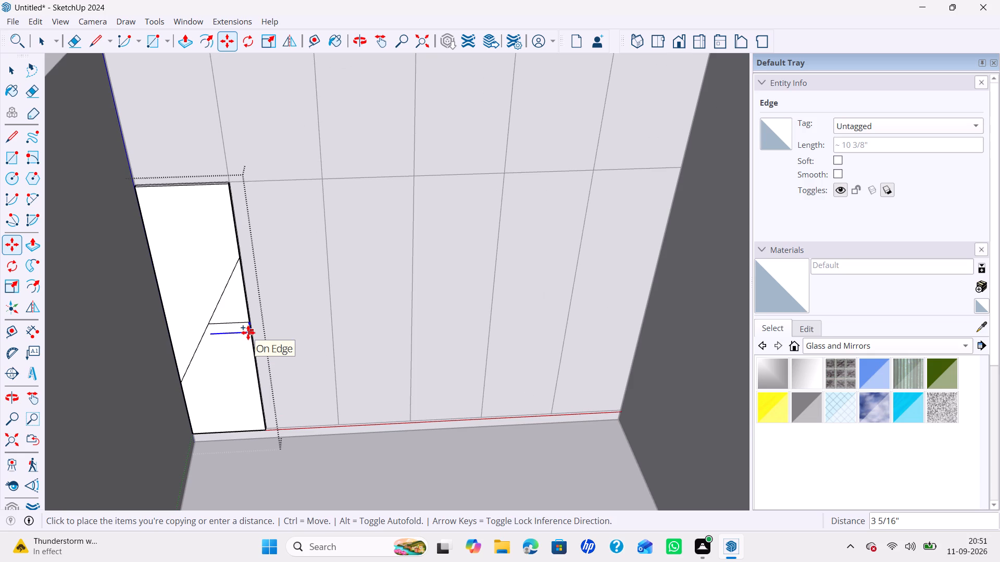
text(4")
key(Return)
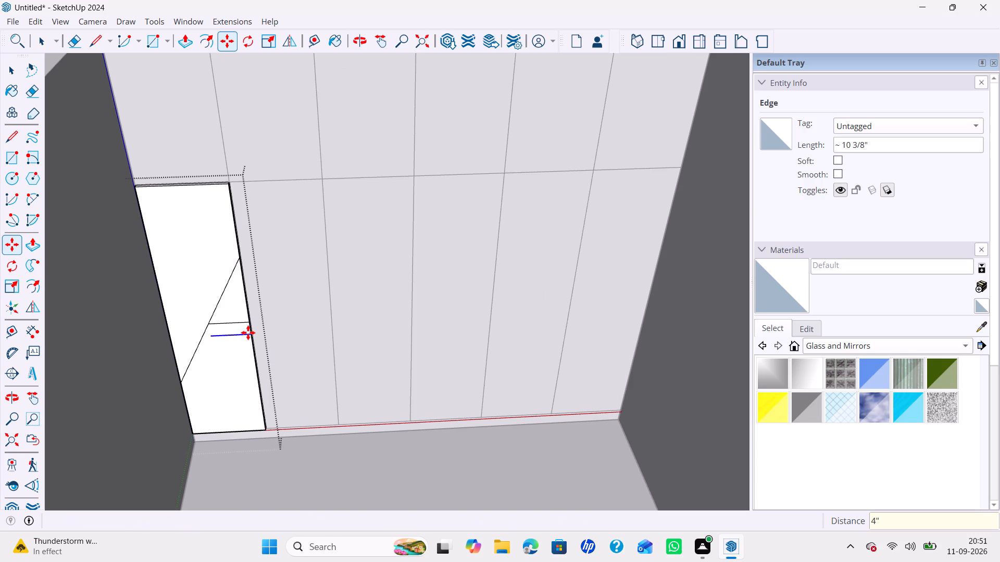
Extend the copied horizontal line from the door's right edge until it meets the diagonal.
key(l)
click(249, 333)
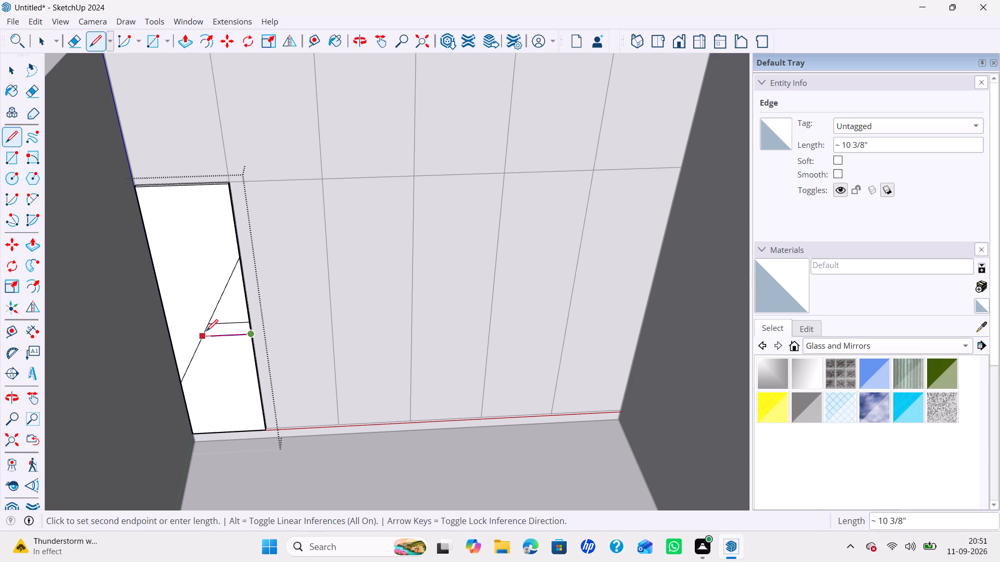
click(202, 340)
key(space)
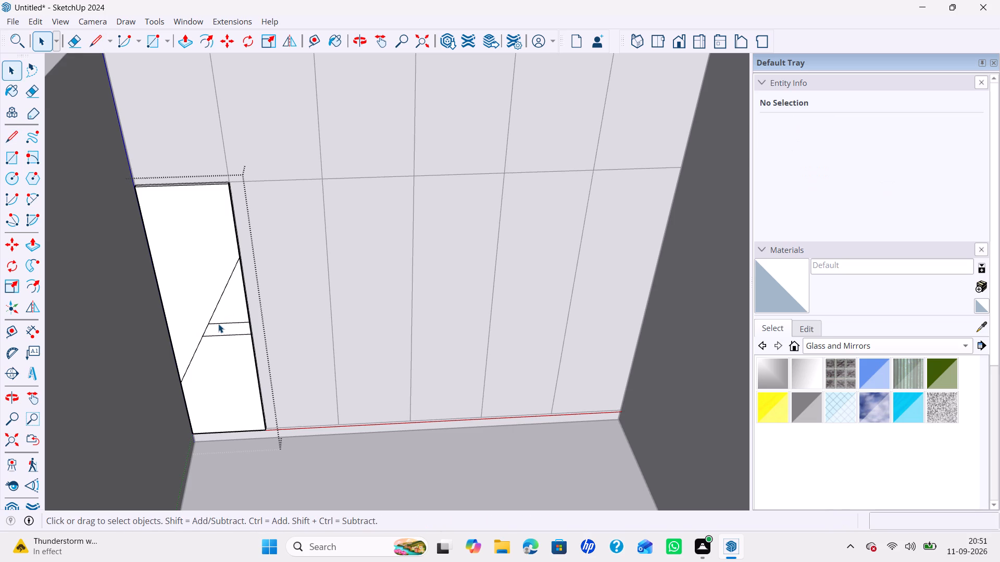
Erase the original upper horizontal line at the door's centre.
key(e)
click(222, 325)
key(space)
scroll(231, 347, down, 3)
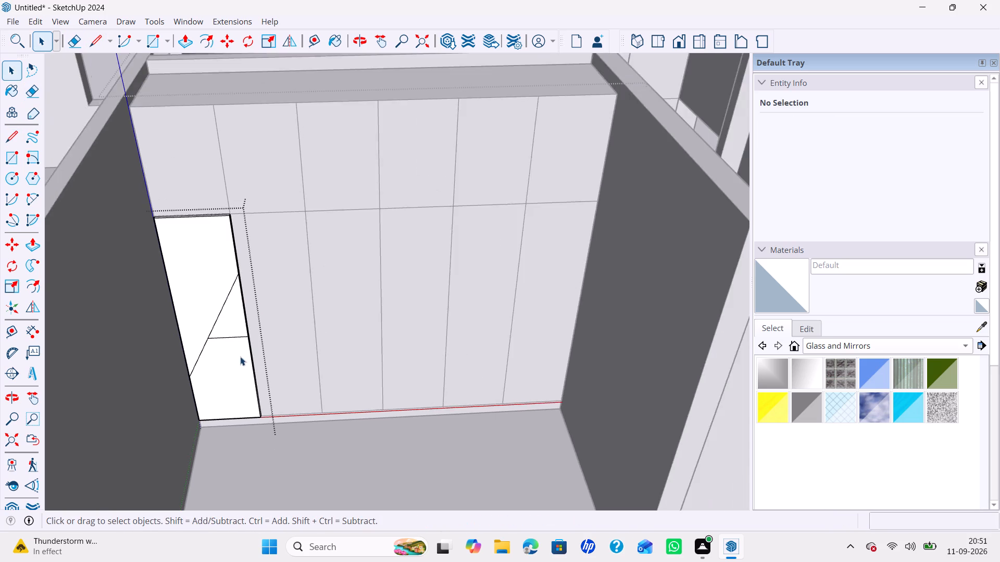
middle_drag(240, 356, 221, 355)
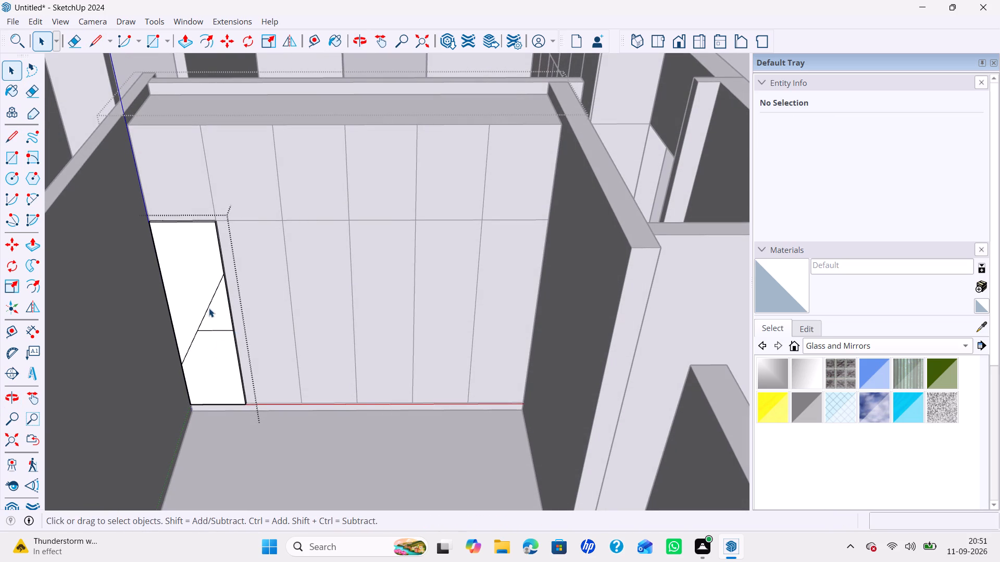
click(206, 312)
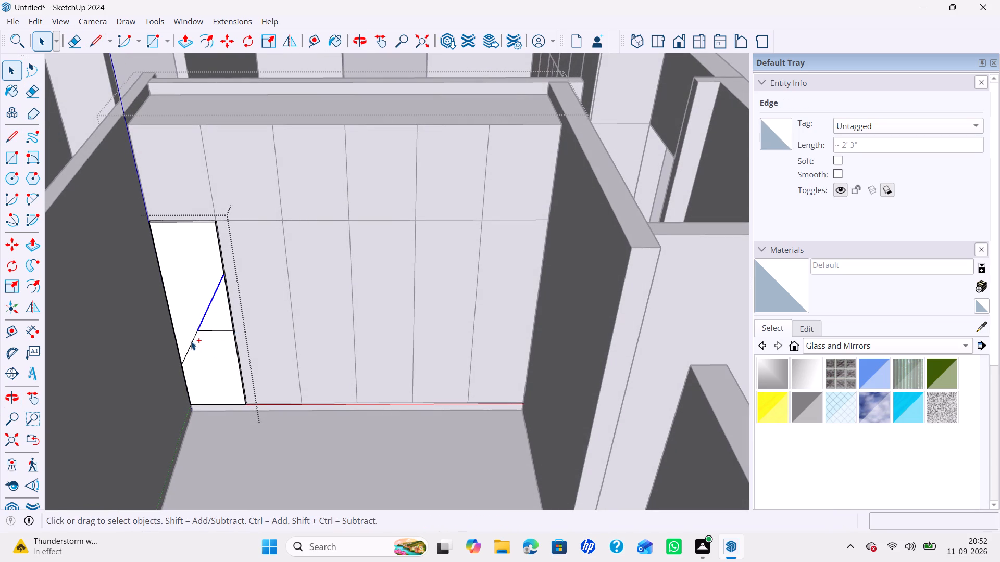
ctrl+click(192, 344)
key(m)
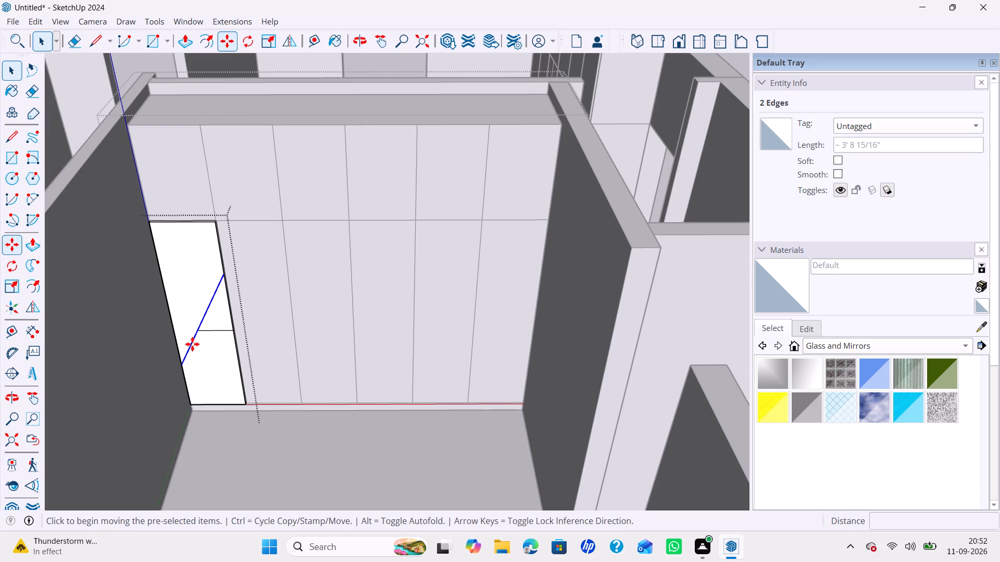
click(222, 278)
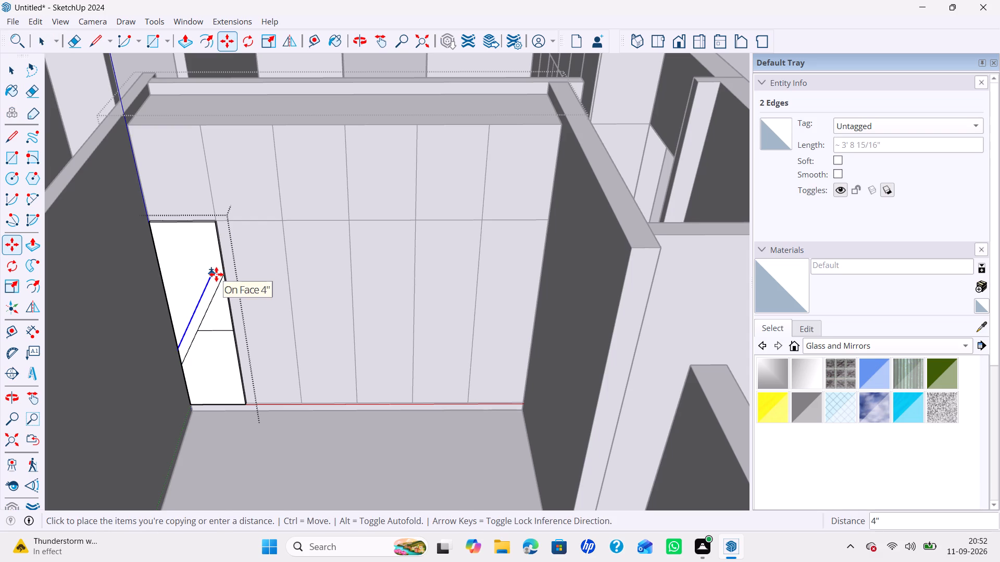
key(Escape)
Offset the outline of the door's upper face, above the diagonal, inward by 1".
key(f)
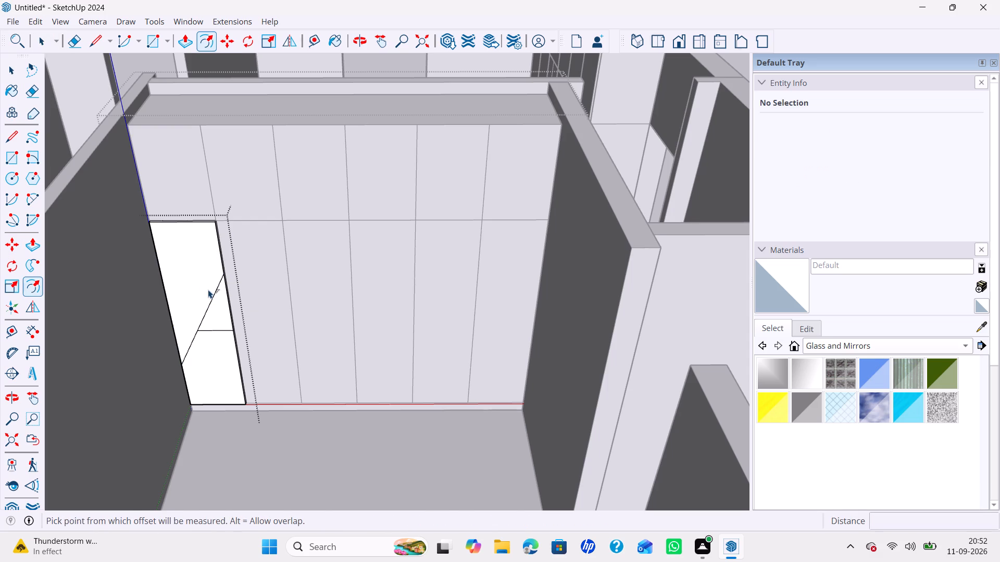
click(205, 286)
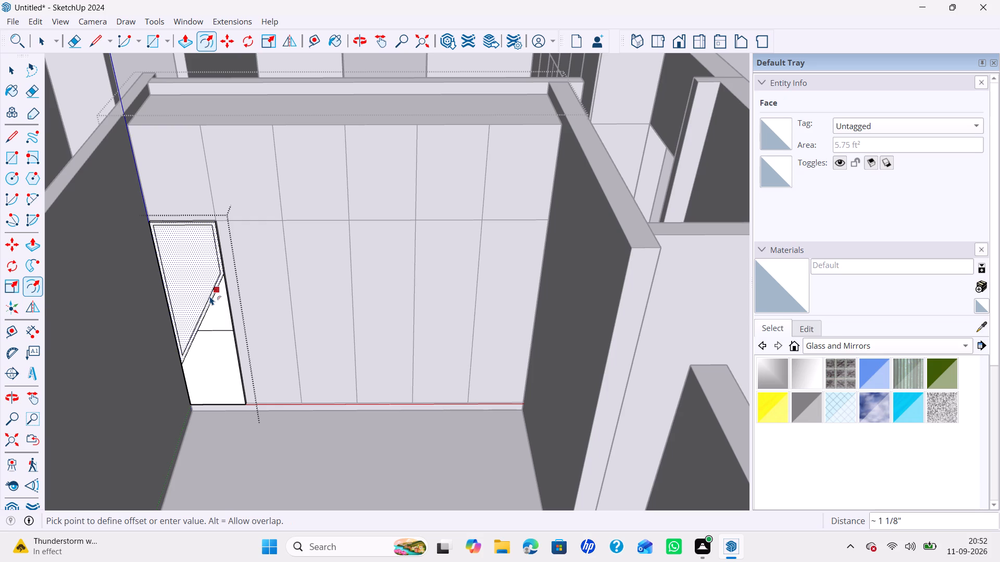
key(1)
key(shift+quotedbl)
key(Return)
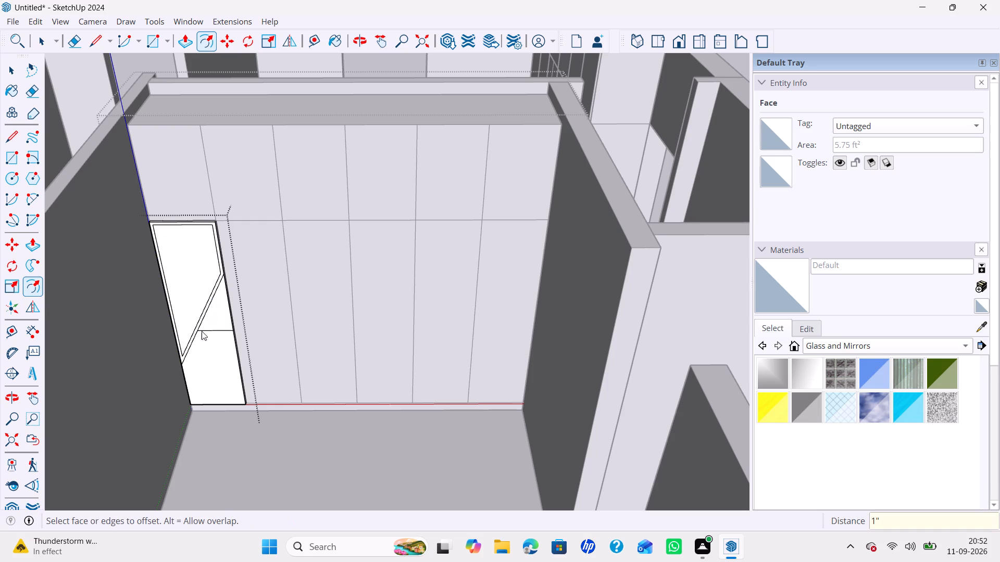
Extend both ends of the offset diagonal with lines about 2 3/16" long to the door's left and right edges.
key(l)
scroll(191, 344, up, 3)
click(180, 360)
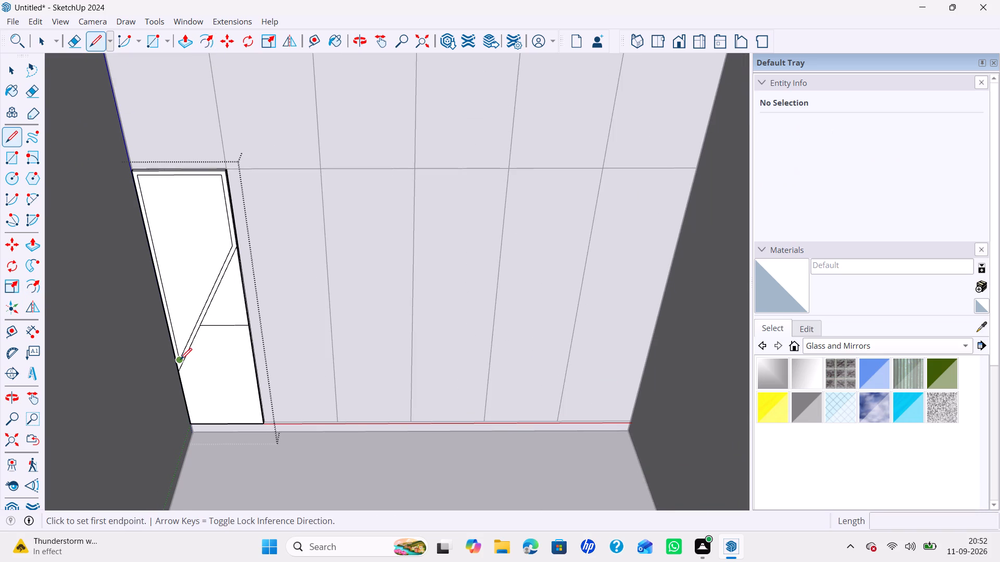
scroll(180, 360, up, 10)
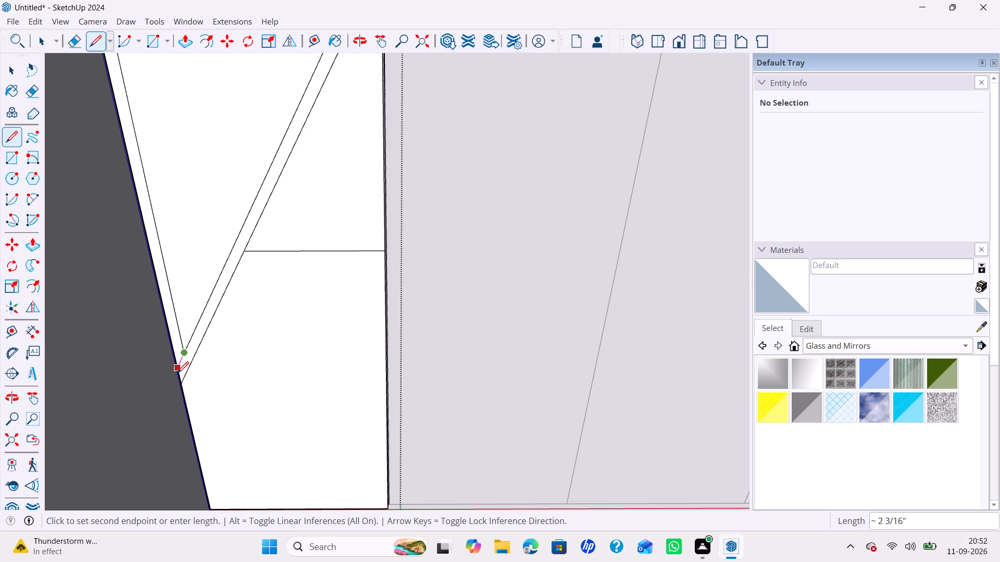
click(177, 366)
scroll(210, 287, down, 7)
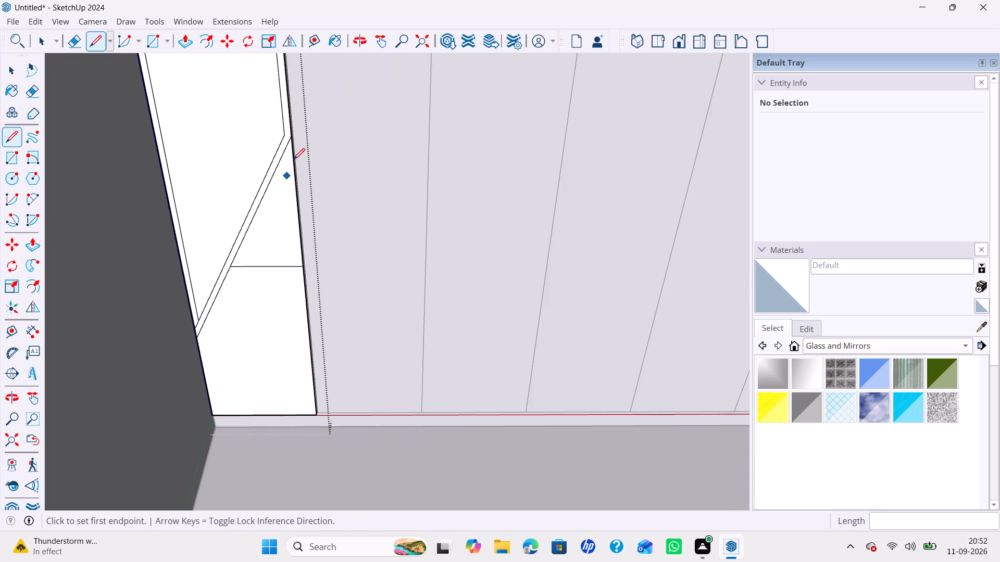
click(284, 138)
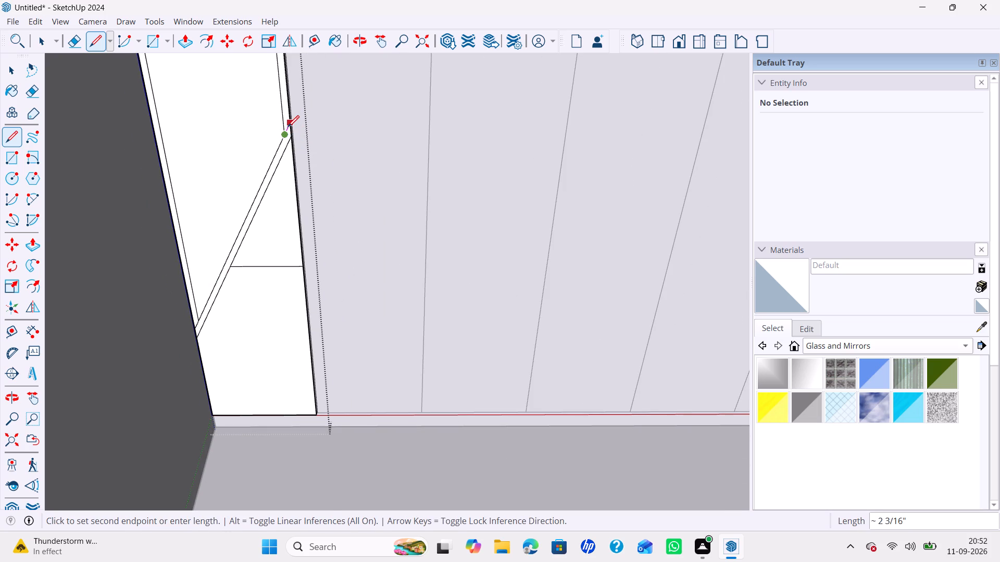
click(287, 127)
Erase the offset outline's top, right and left edges, keeping only the parallel diagonal.
scroll(286, 131, down, 6)
key(e)
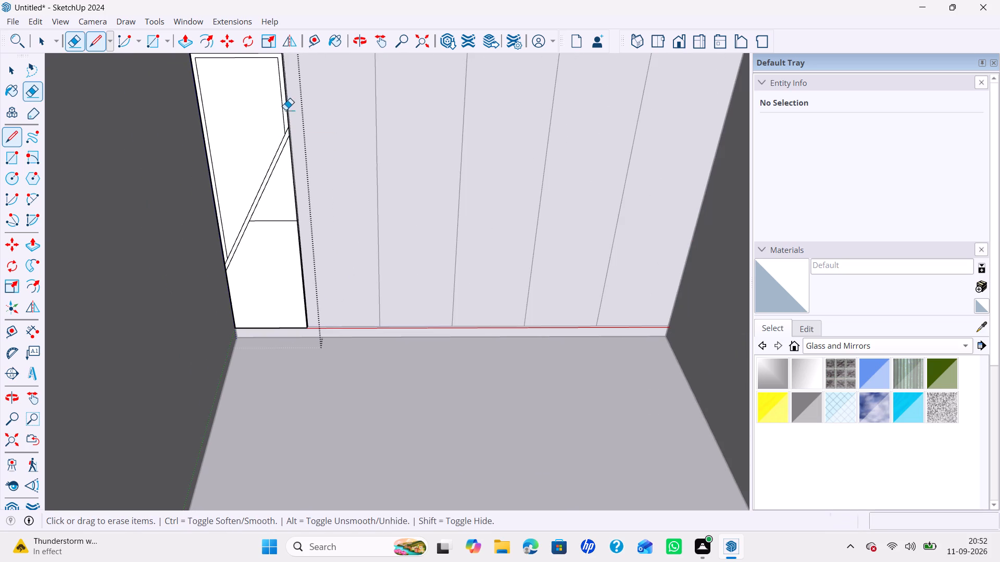
click(277, 57)
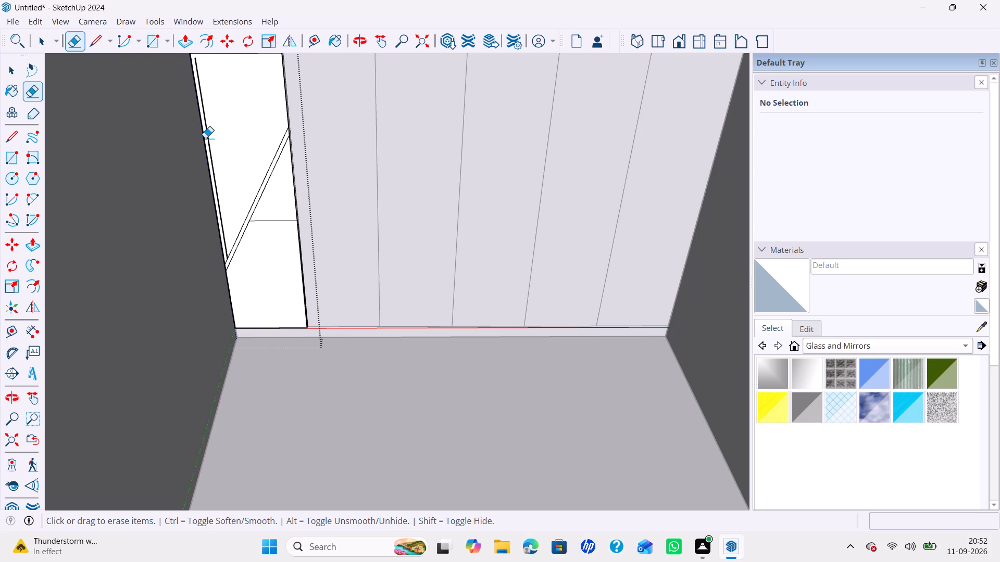
click(207, 139)
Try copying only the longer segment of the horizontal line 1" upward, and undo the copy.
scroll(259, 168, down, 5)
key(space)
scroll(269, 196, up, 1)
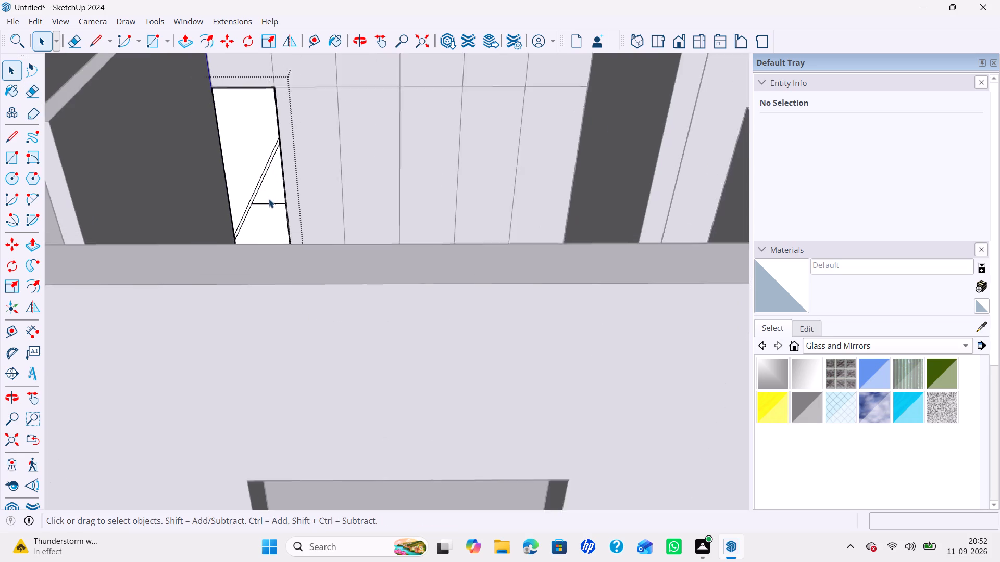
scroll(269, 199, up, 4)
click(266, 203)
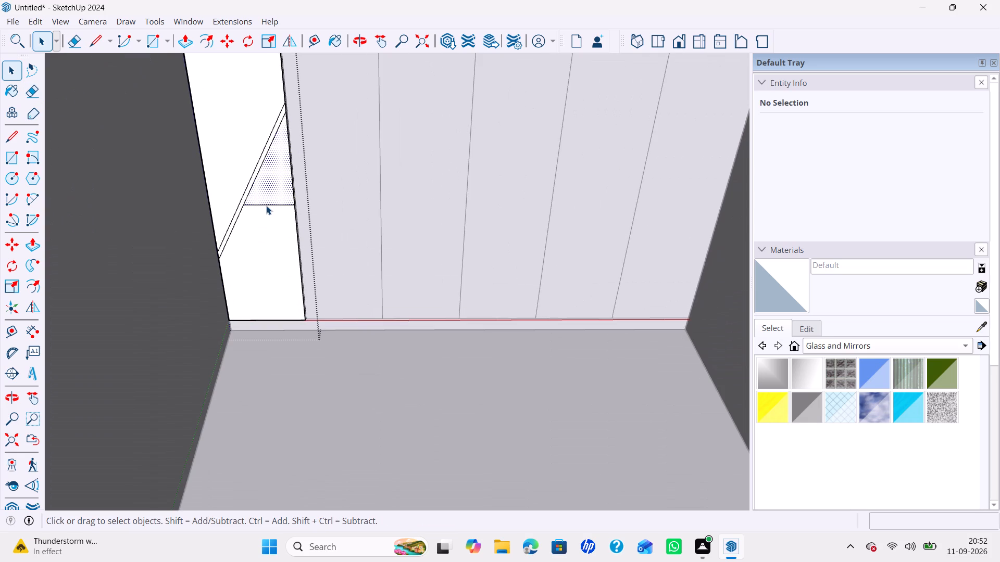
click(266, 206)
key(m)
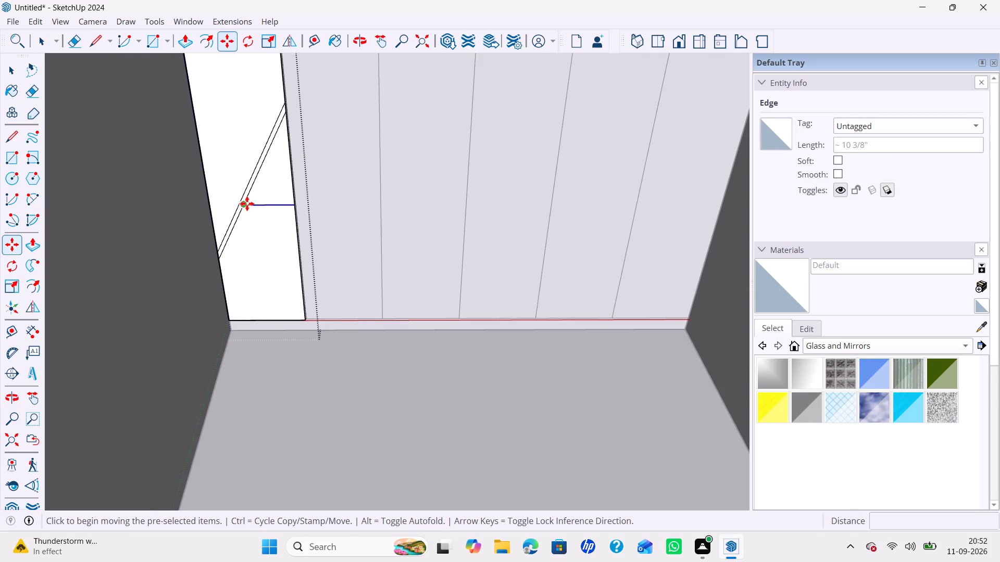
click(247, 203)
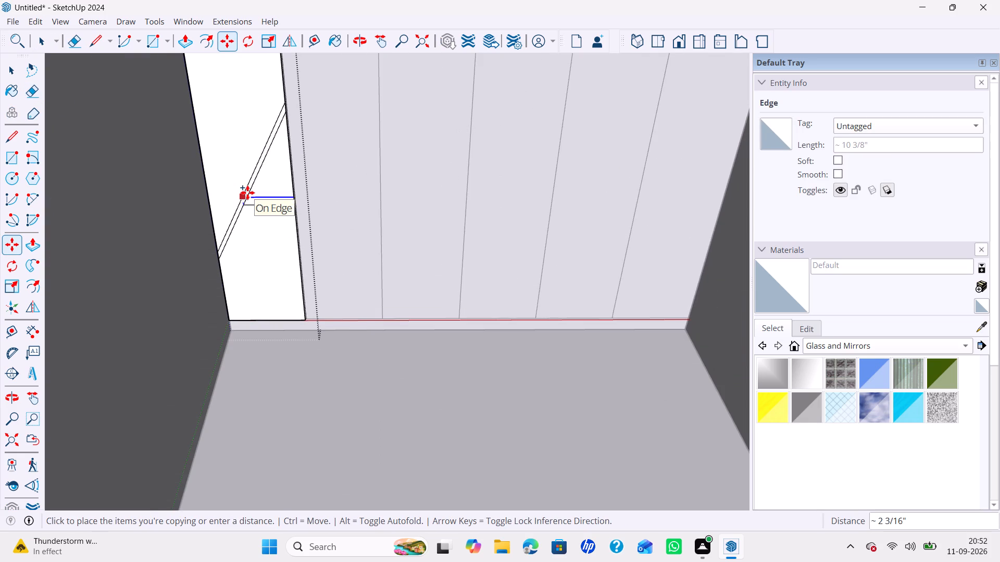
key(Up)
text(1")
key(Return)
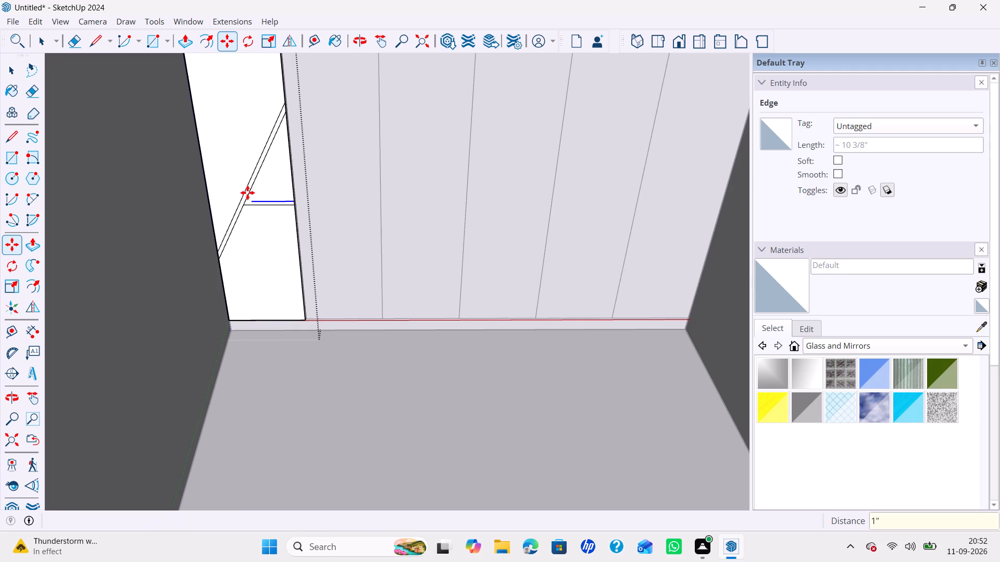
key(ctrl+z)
Copy both segments of the horizontal line 1" straight up to form a narrow strip.
key(space)
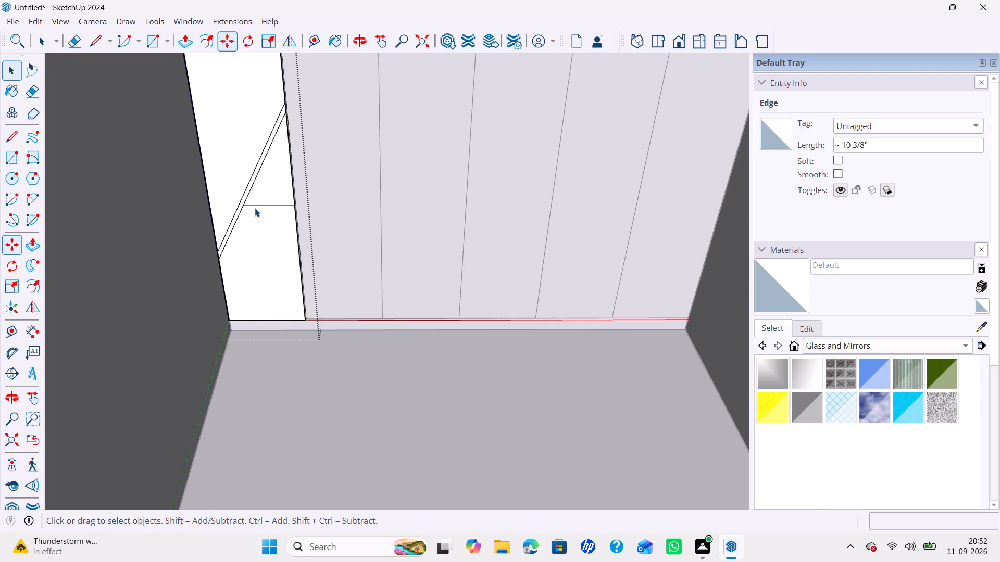
click(255, 208)
click(255, 204)
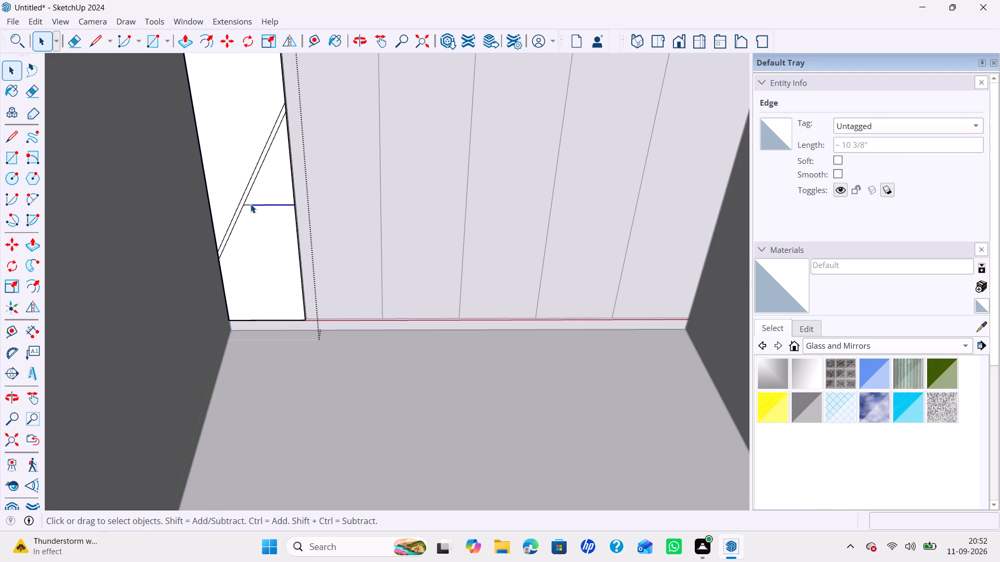
ctrl+click(248, 205)
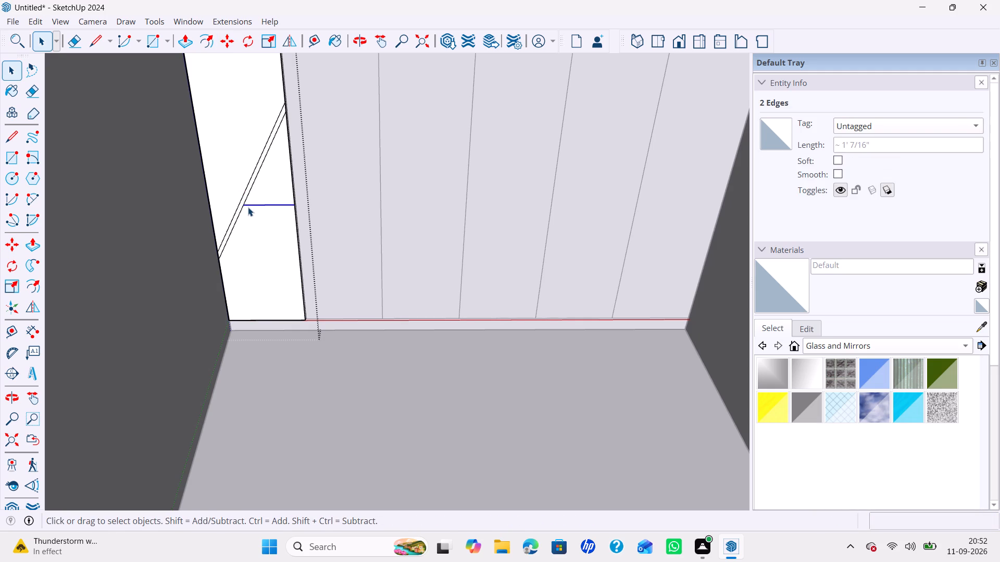
key(m)
click(245, 206)
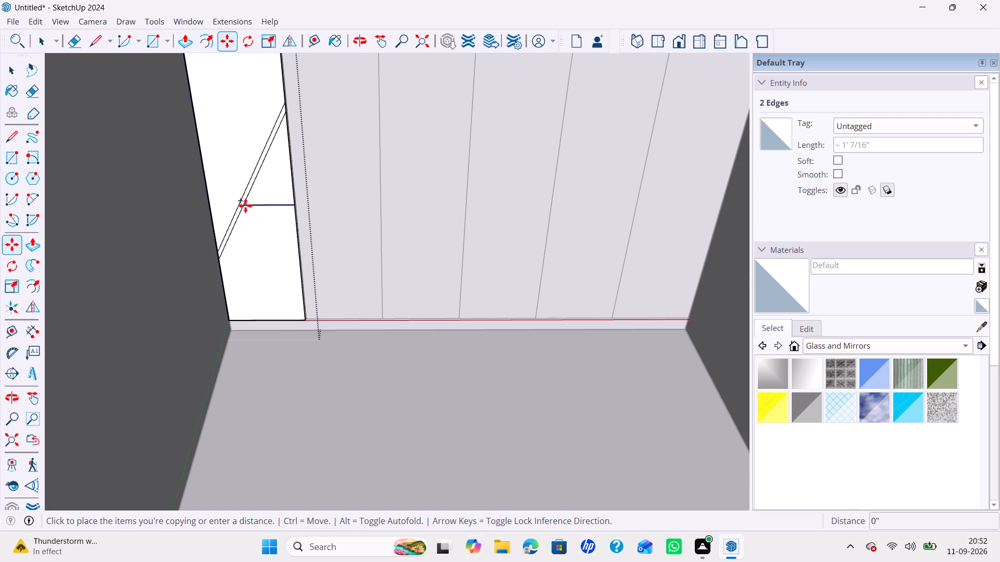
key(Up)
key(1)
key(shift+quotedbl)
key(Return)
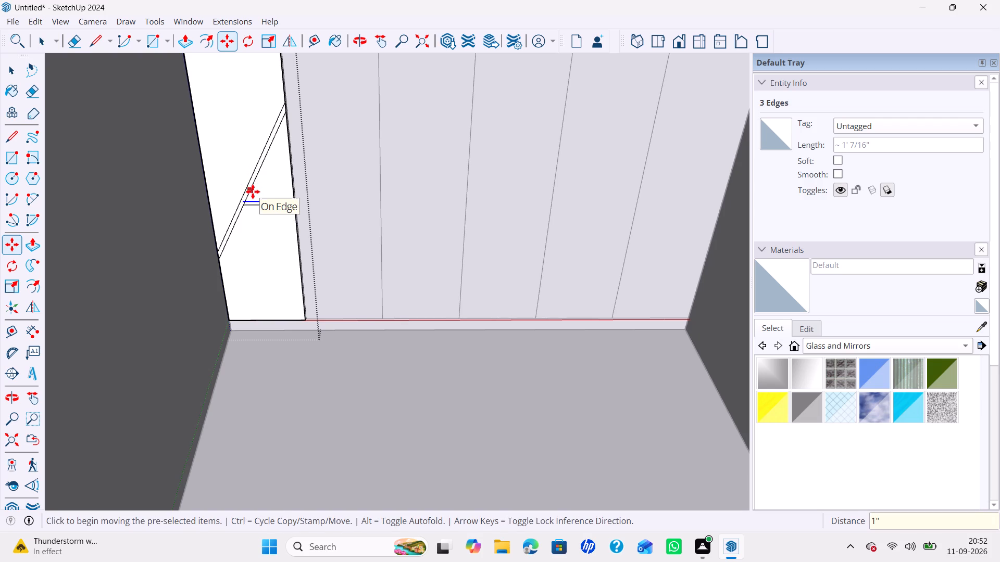
Clean up the strip junction by erasing the copied line's overshoot and the short diagonal piece between the two horizontal lines.
key(e)
scroll(252, 199, up, 11)
click(235, 211)
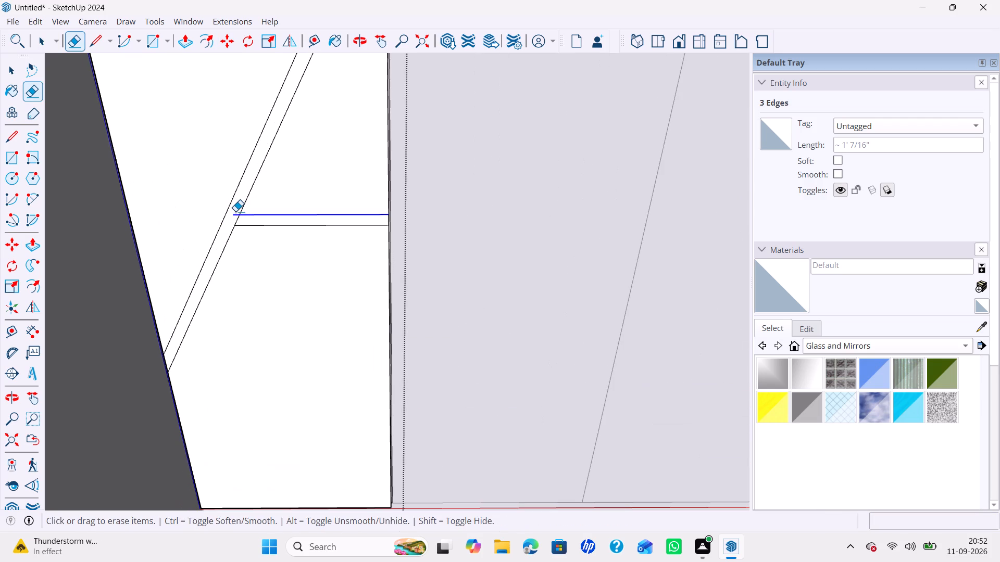
scroll(302, 186, down, 7)
key(space)
scroll(321, 206, down, 5)
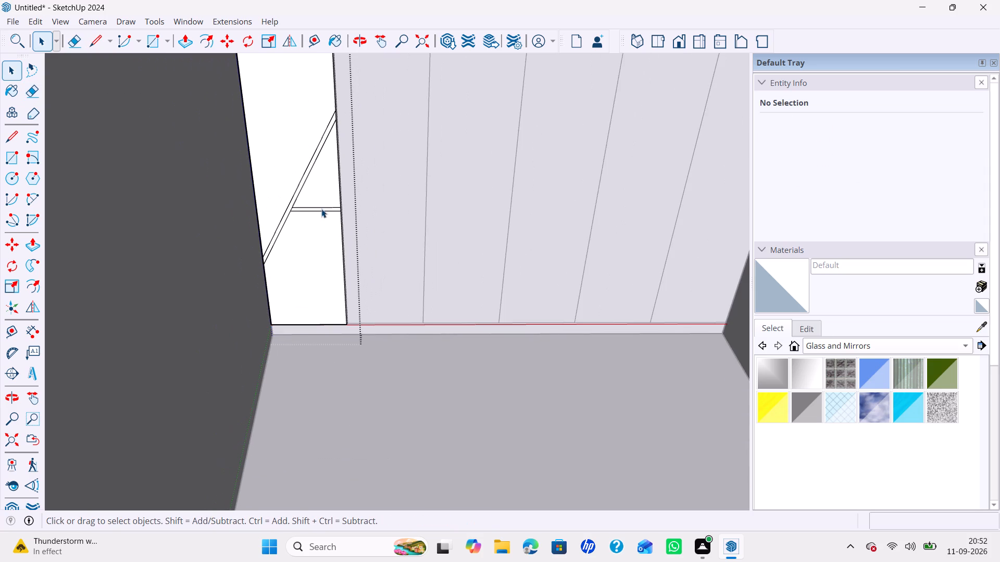
scroll(303, 212, up, 5)
key(e)
scroll(286, 204, up, 4)
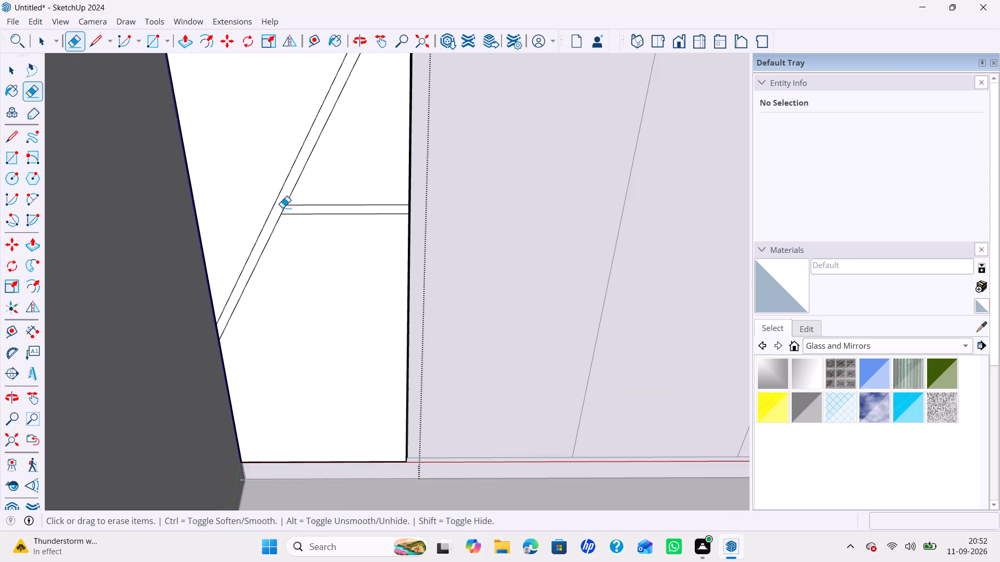
click(282, 208)
key(space)
scroll(309, 187, down, 13)
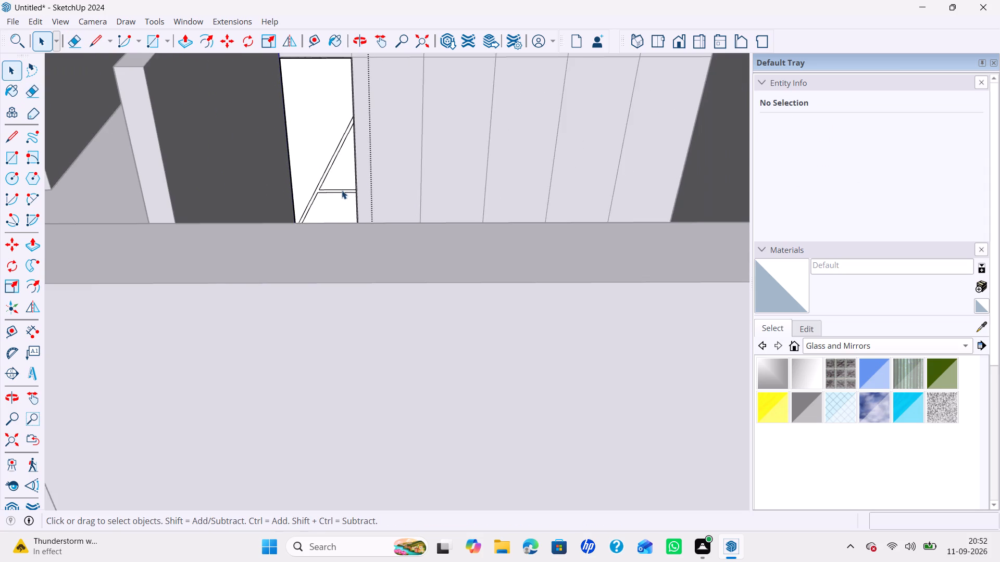
Offset the outline of the door face above the diagonal strip 2" inward.
shift+middle_drag(341, 191, 320, 231)
middle_drag(325, 235, 314, 260)
shift+middle_drag(299, 271, 277, 292)
scroll(277, 274, up, 5)
click(265, 259)
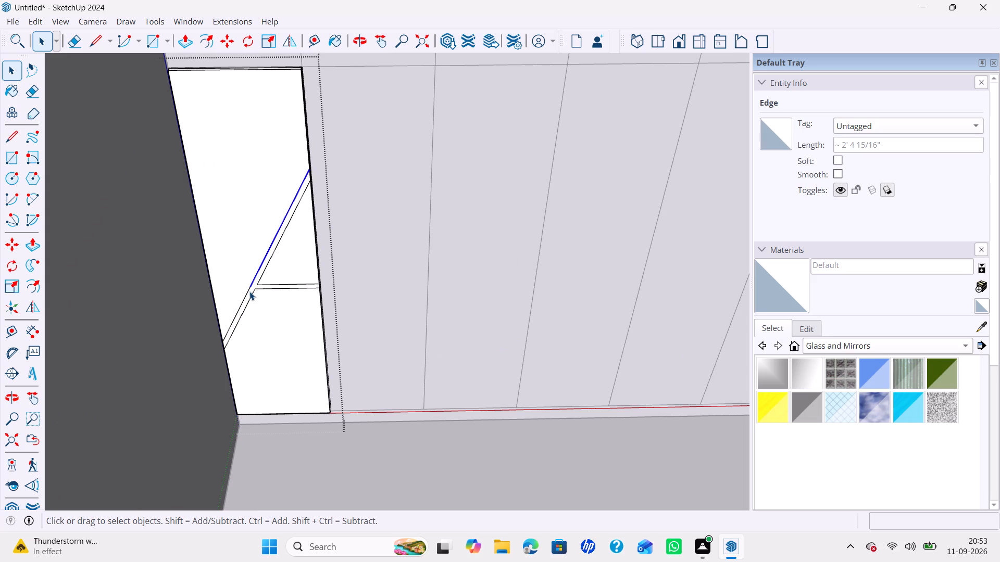
key(f)
click(243, 242)
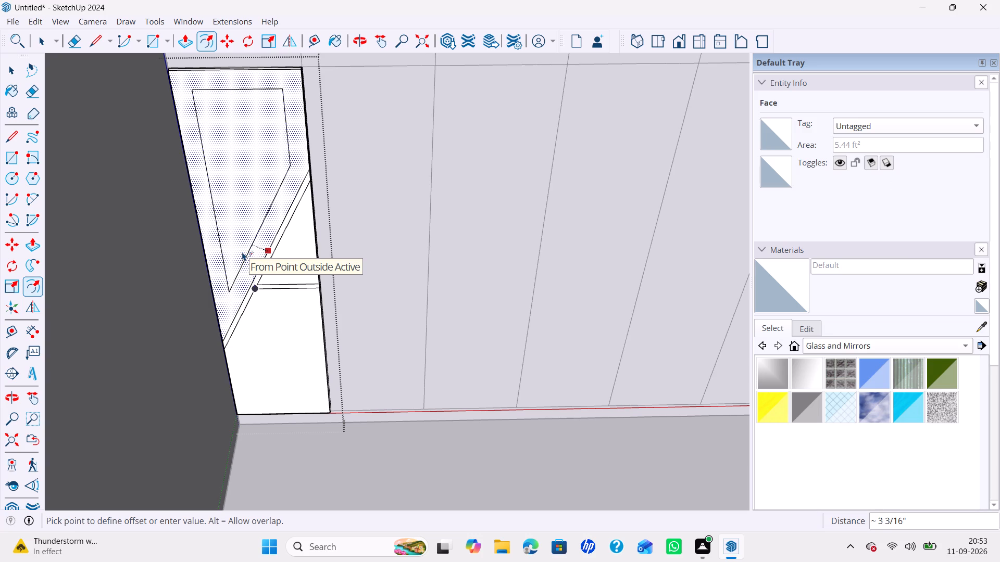
key(2)
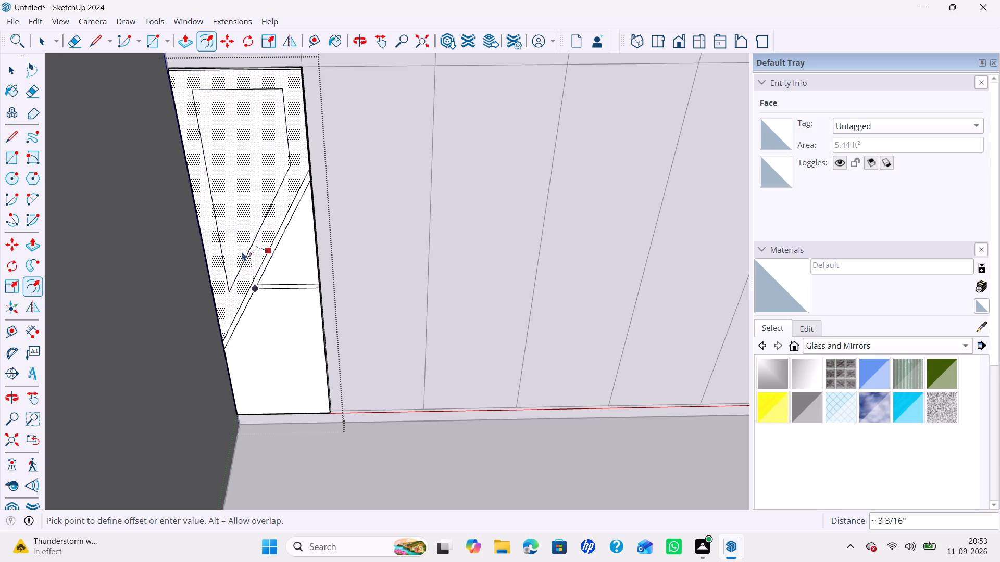
key(shift+quotedbl)
key(Return)
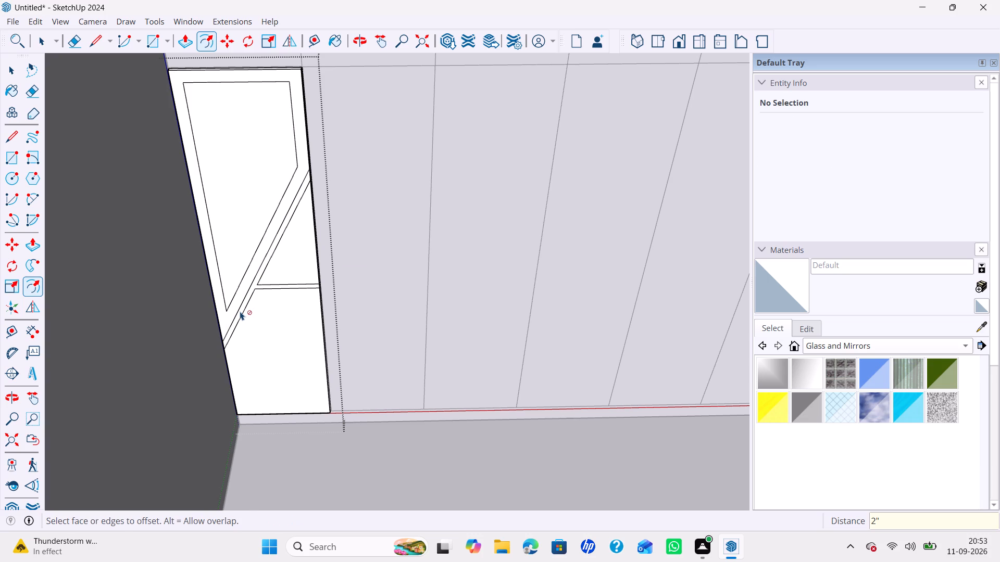
Draw lines about 4 5/16" long extending the offset diagonal from both its ends to the door's side edges.
key(l)
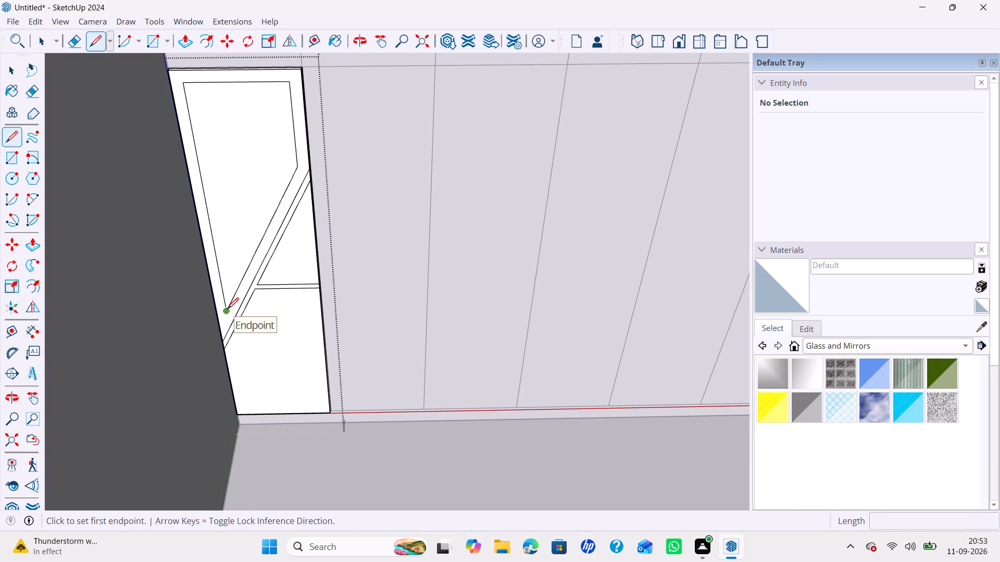
click(227, 309)
click(219, 325)
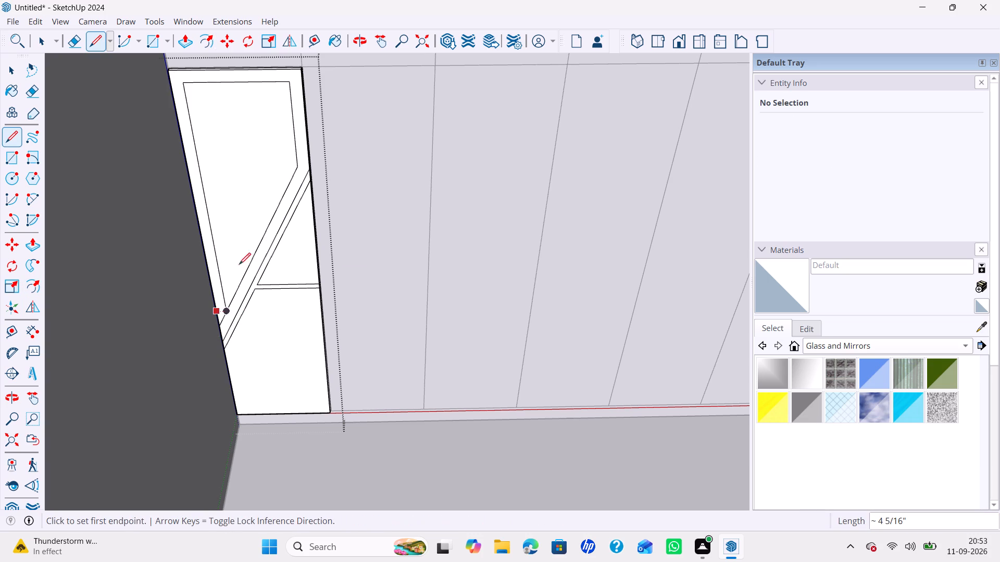
click(298, 167)
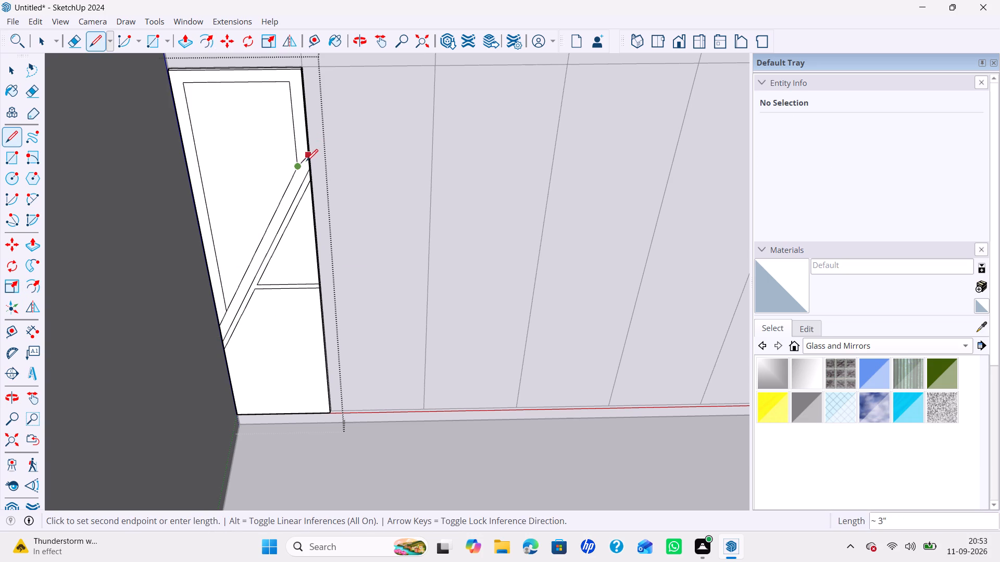
scroll(307, 151, up, 4)
click(307, 145)
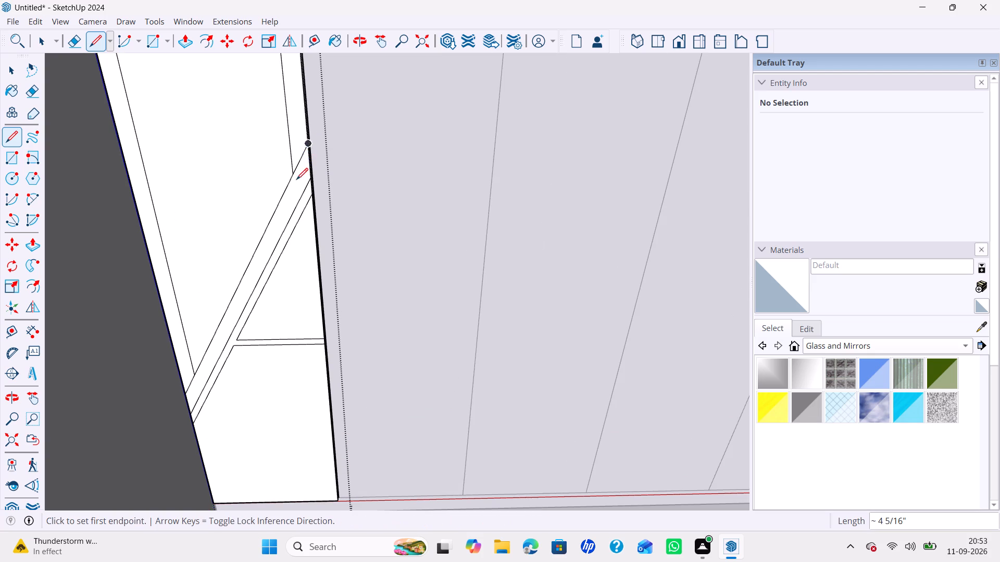
Erase the offset's leftover top, right and left edges and the strip's old upper diagonal, and close the door group.
scroll(294, 185, down, 5)
key(e)
click(283, 103)
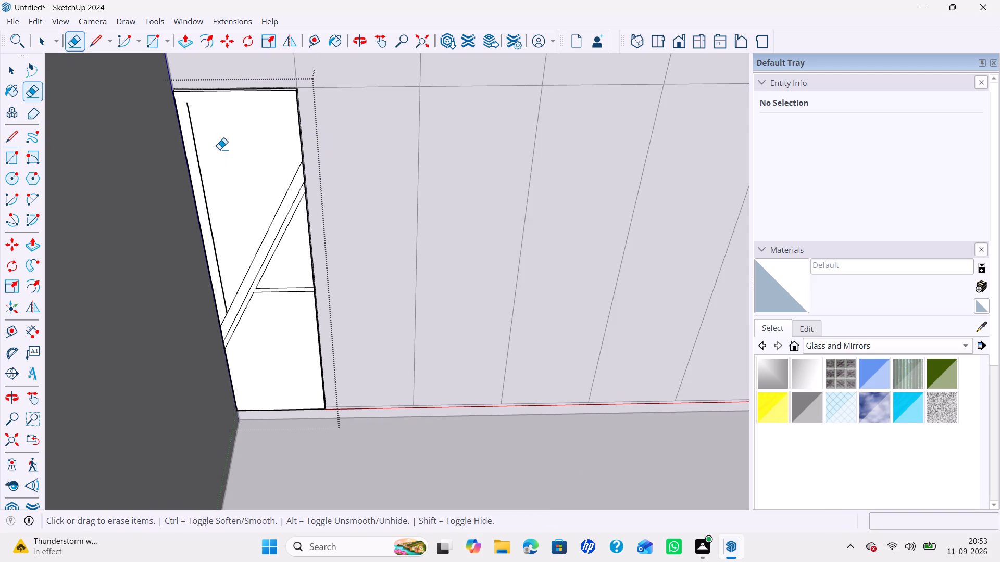
drag(212, 189, 211, 228)
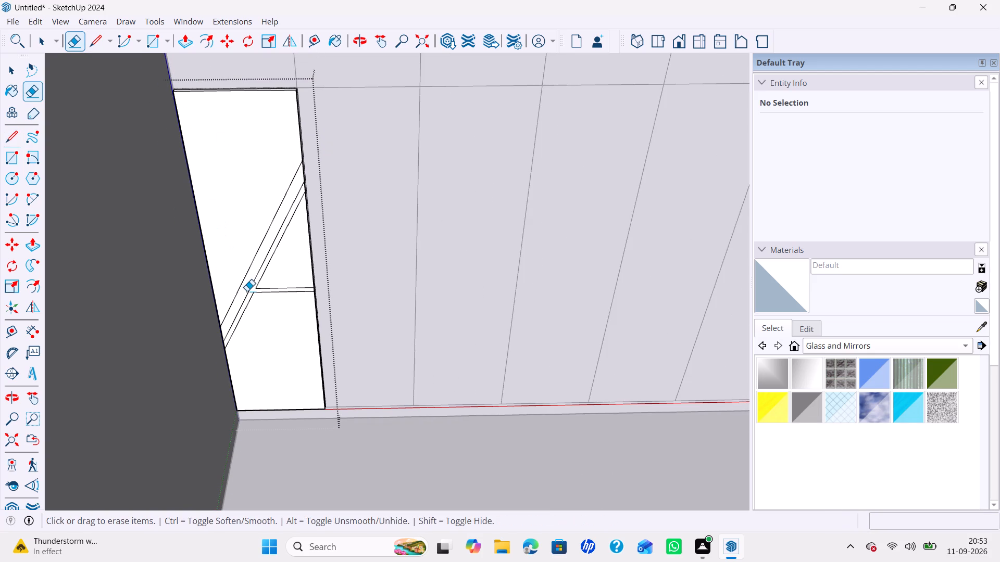
click(248, 292)
scroll(299, 234, down, 4)
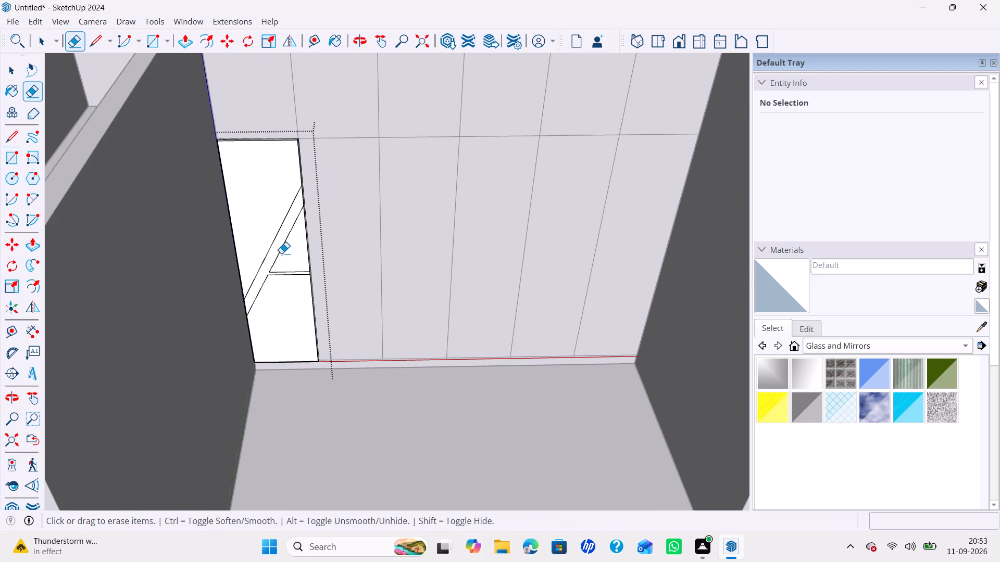
key(space)
shift+middle_drag(299, 245, 238, 266)
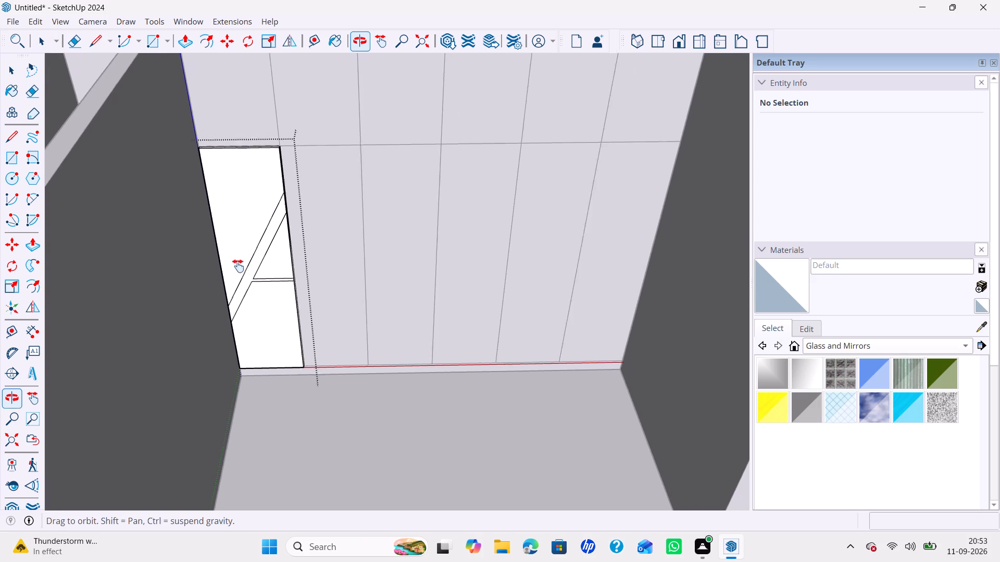
shift+middle_drag(238, 266, 233, 272)
middle_drag(241, 248, 232, 240)
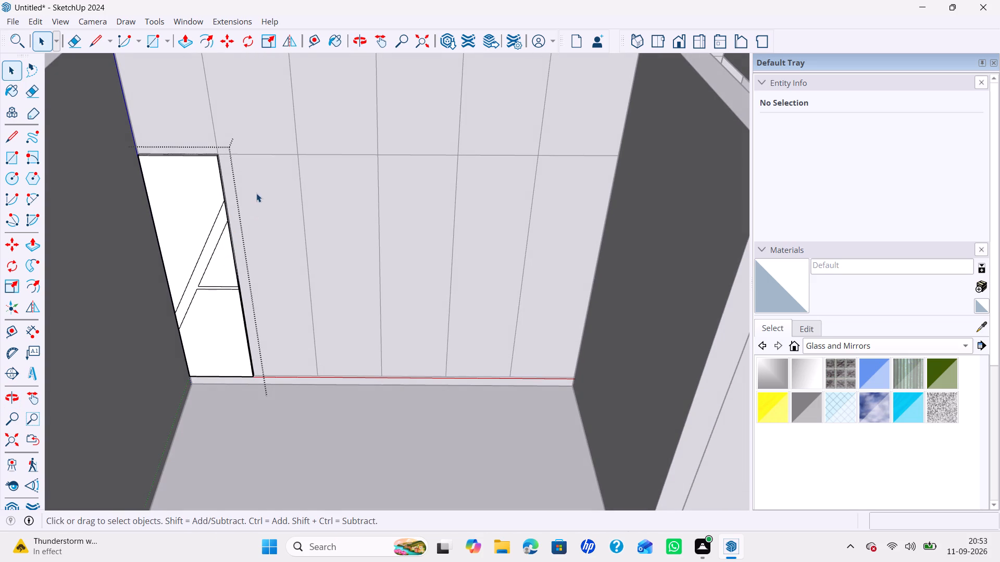
click(302, 159)
Mirror a copy of the detailed door onto the adjacent second lower door, with the flip plane offset 10 1/2" to their shared edge.
click(203, 228)
middle_drag(208, 271, 218, 256)
scroll(208, 271, up, 1)
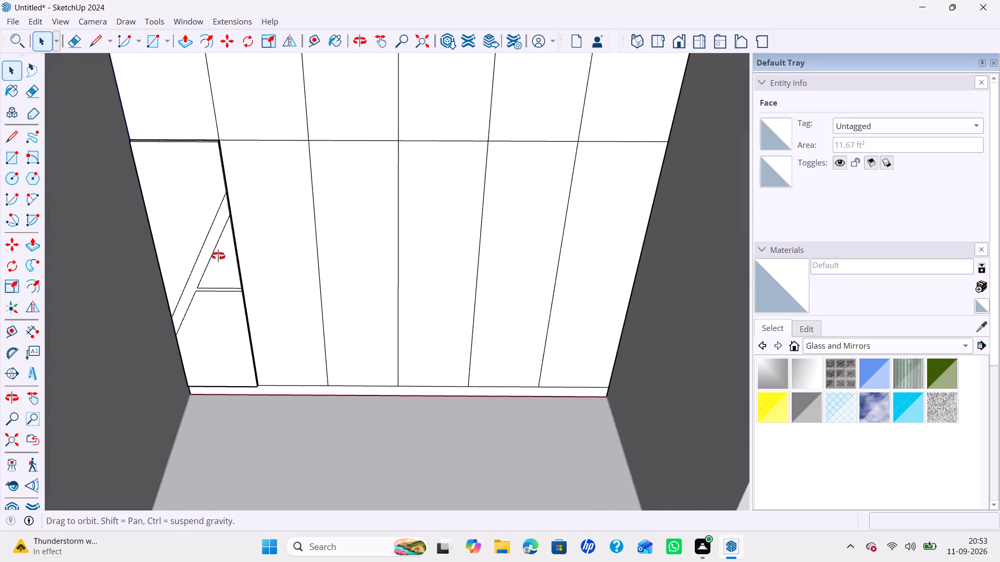
middle_drag(218, 256, 240, 253)
click(240, 252)
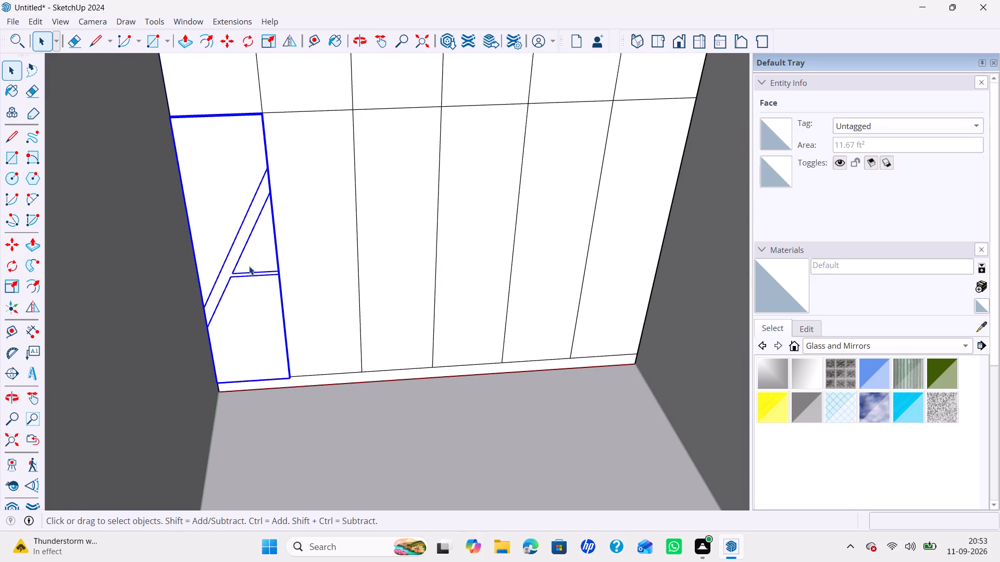
key(m)
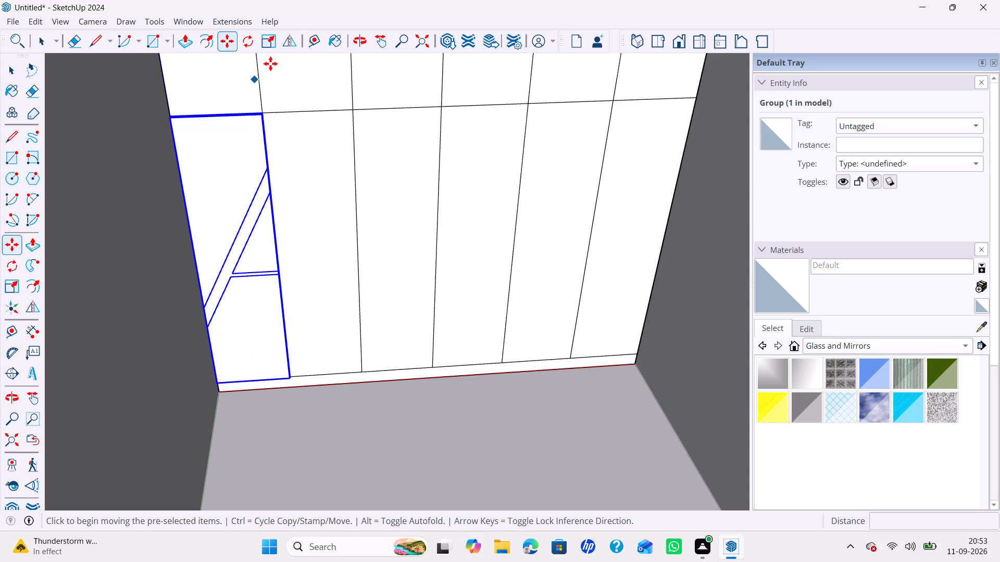
click(292, 45)
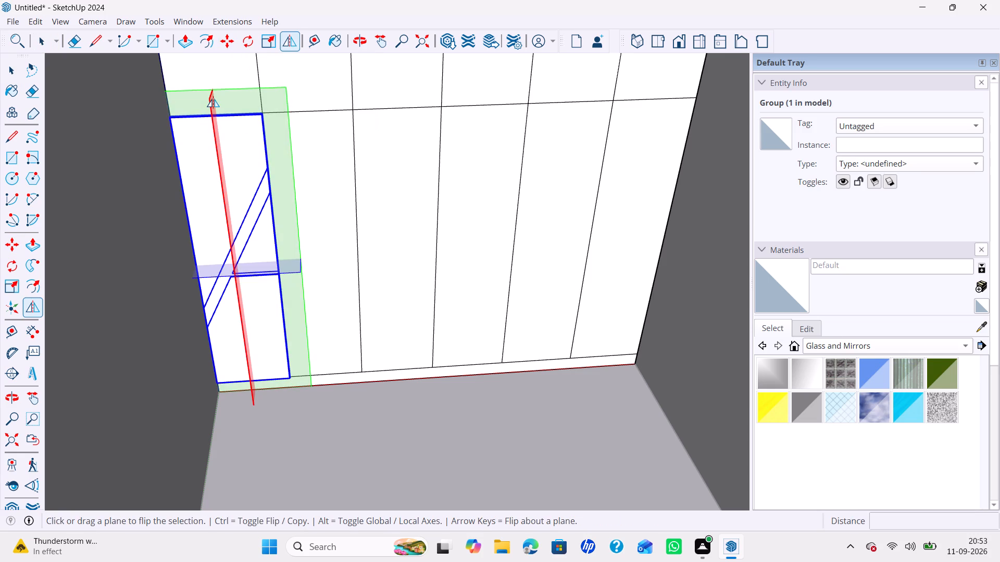
drag(213, 99, 261, 85)
scroll(306, 249, down, 2)
middle_drag(309, 257, 307, 257)
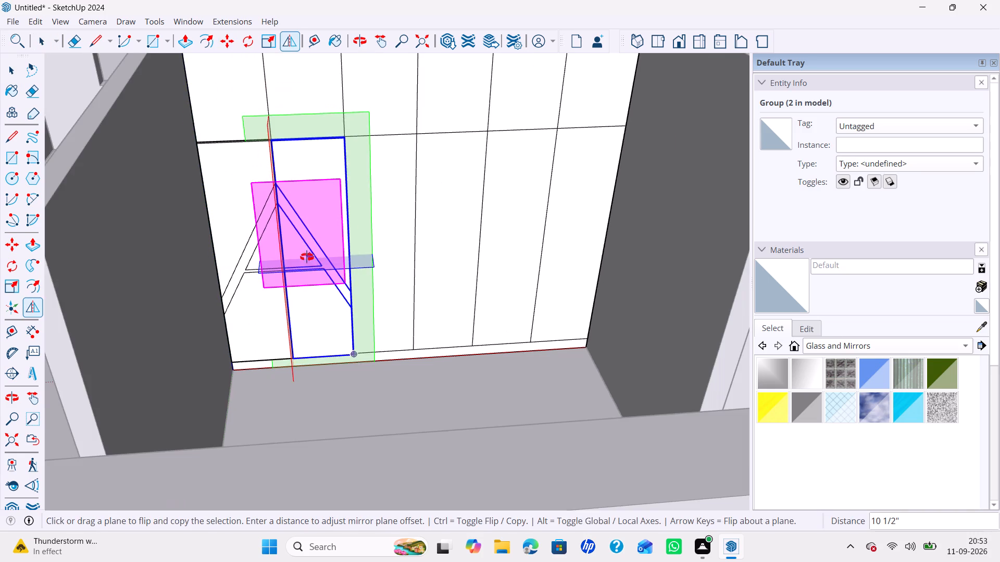
middle_drag(307, 257, 249, 292)
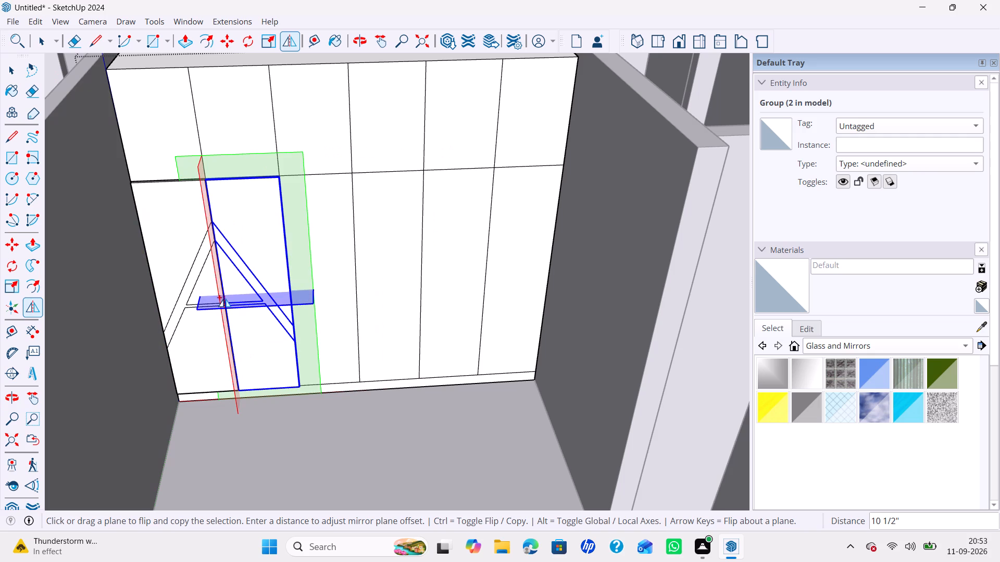
key(Escape)
key(Escape)
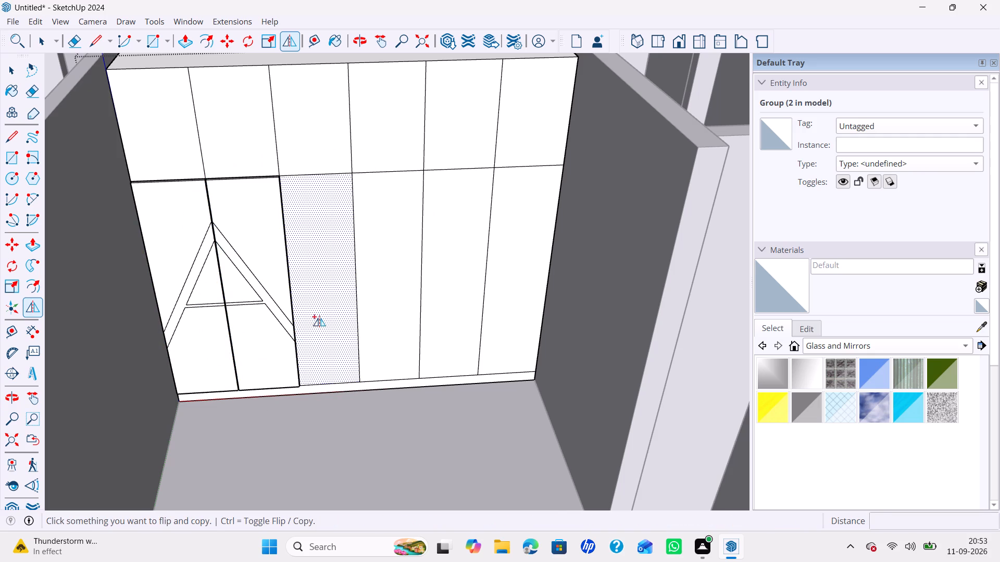
Mirror a copy of both detailed doors across the cabinet's centre line onto the last two lower doors, with a 3' 6" plane offset.
key(space)
click(260, 266)
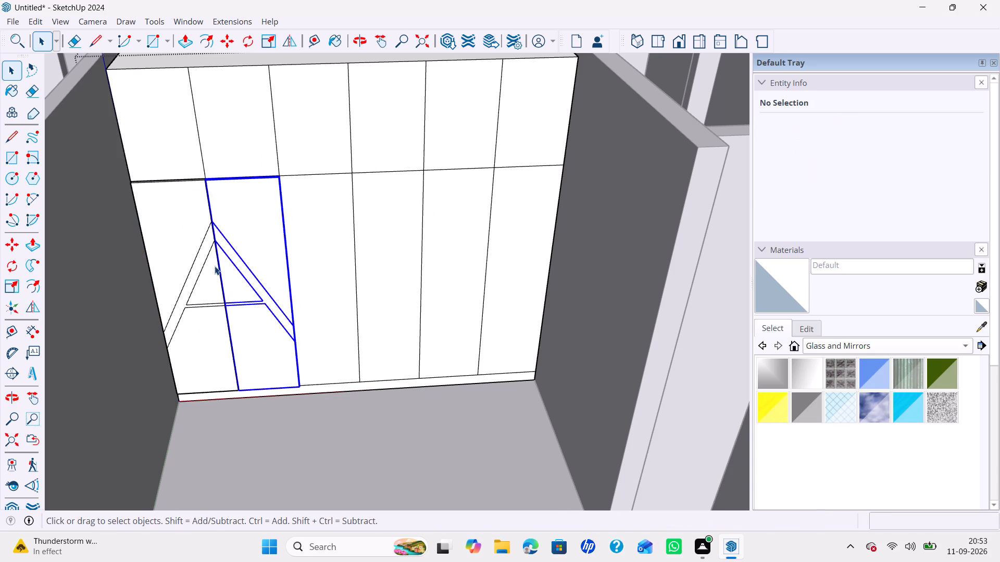
ctrl+click(197, 259)
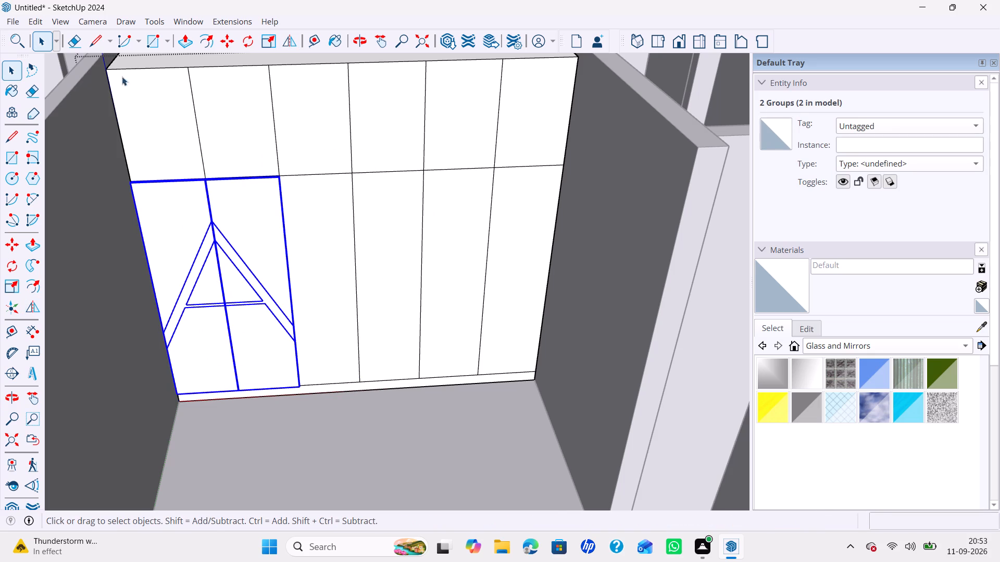
click(287, 42)
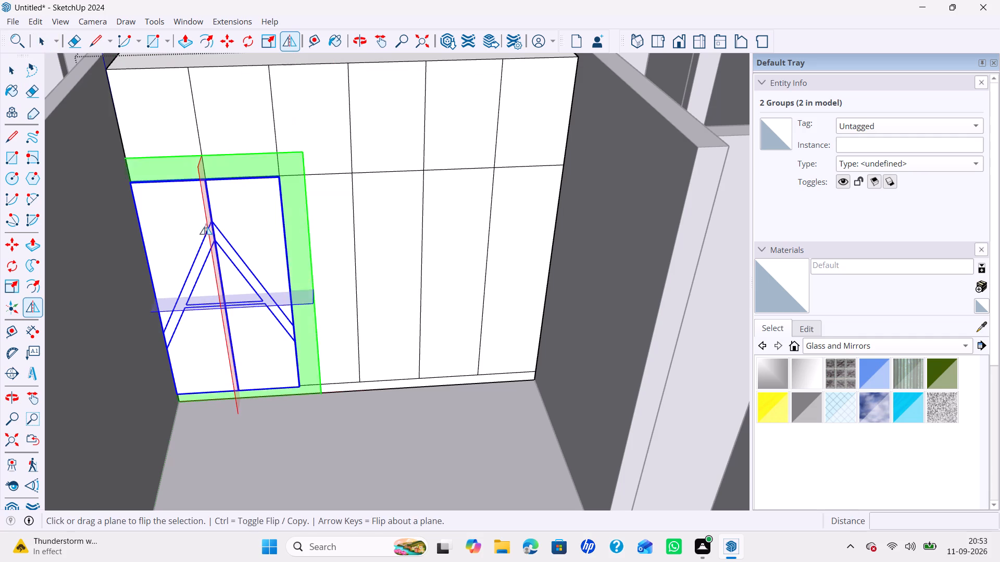
drag(199, 164, 351, 152)
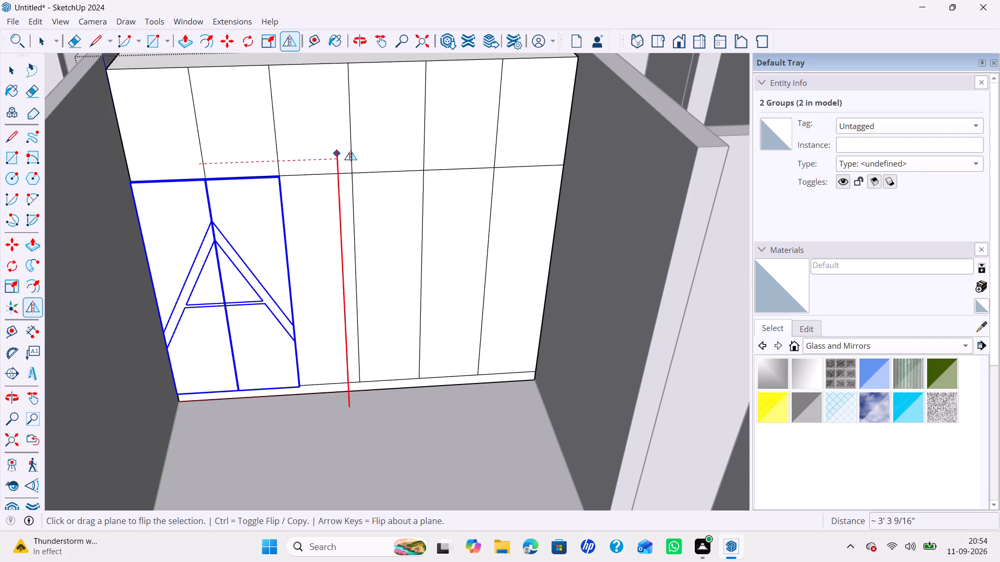
drag(351, 152, 353, 151)
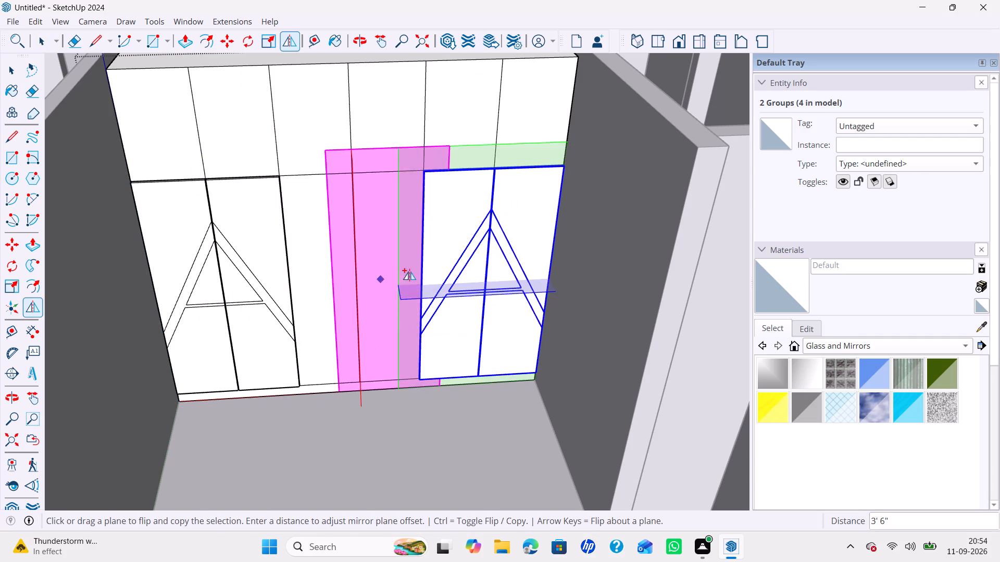
key(space)
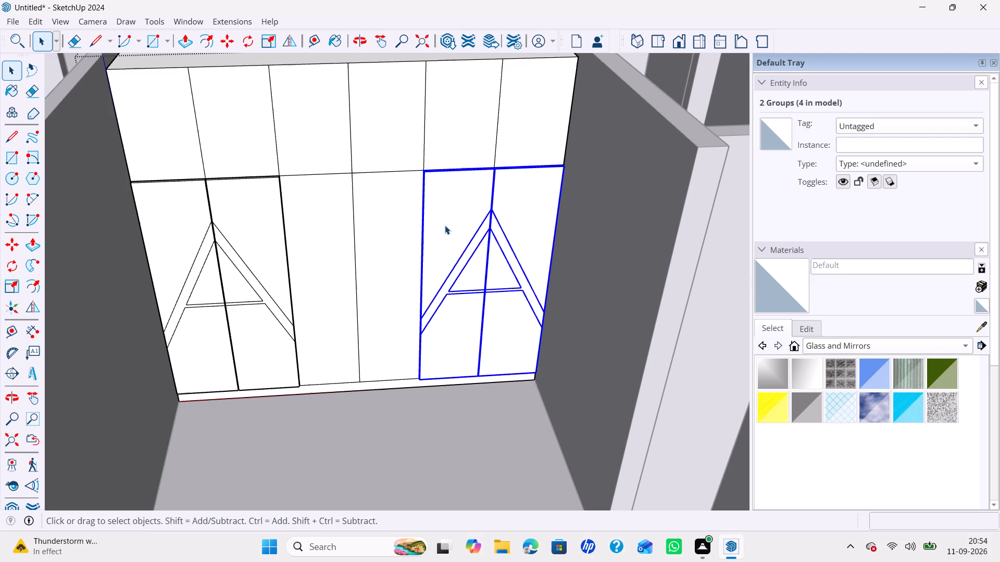
Mirror a copy of the last two lower doors onto the middle two, with the flip plane offset 1' 9".
click(296, 45)
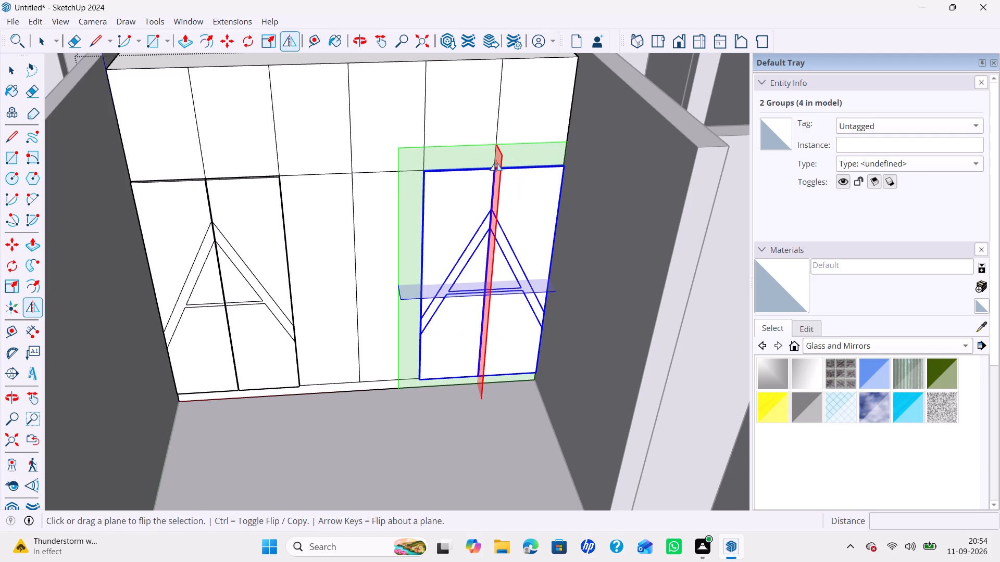
drag(496, 162, 428, 155)
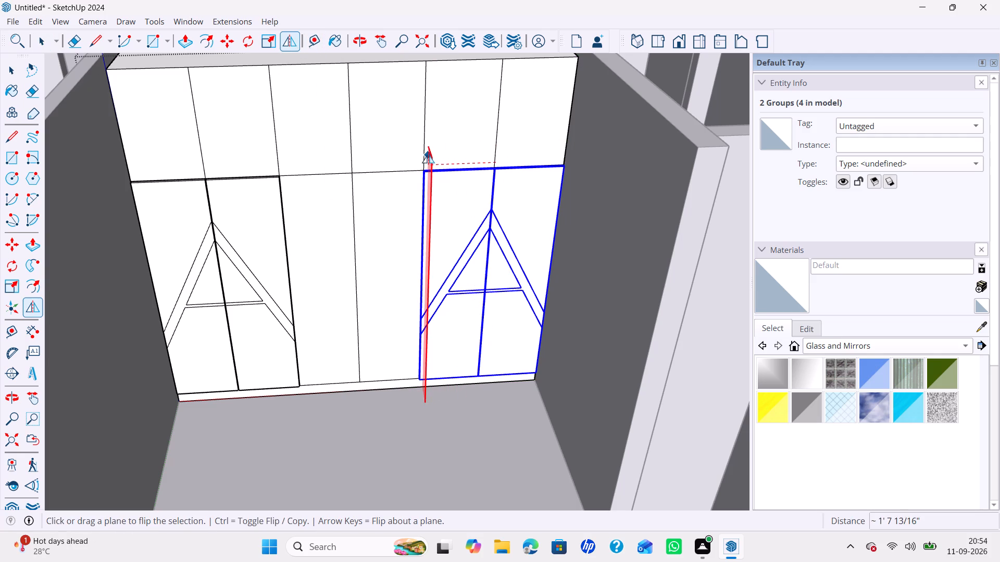
drag(428, 155, 426, 155)
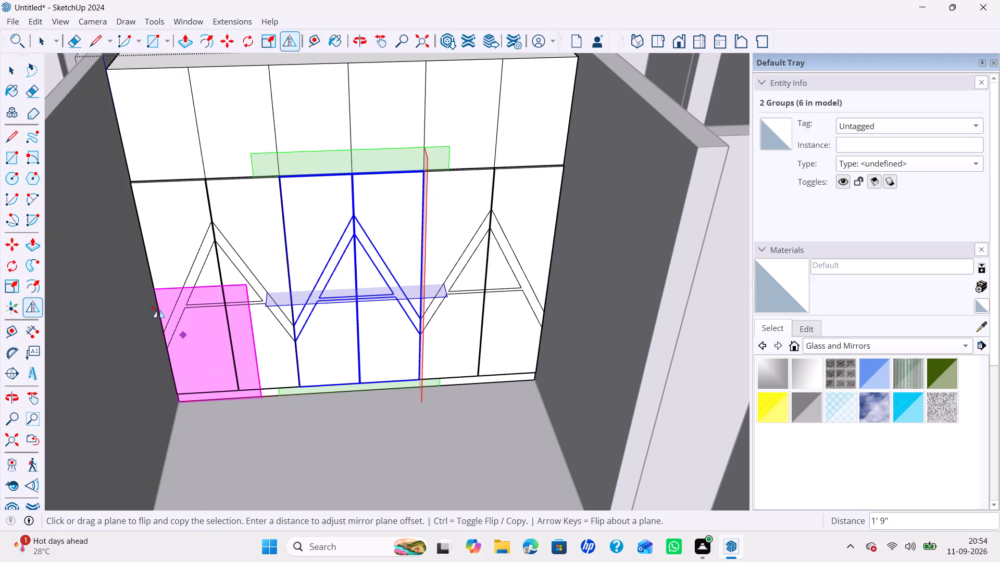
key(Escape)
key(Escape)
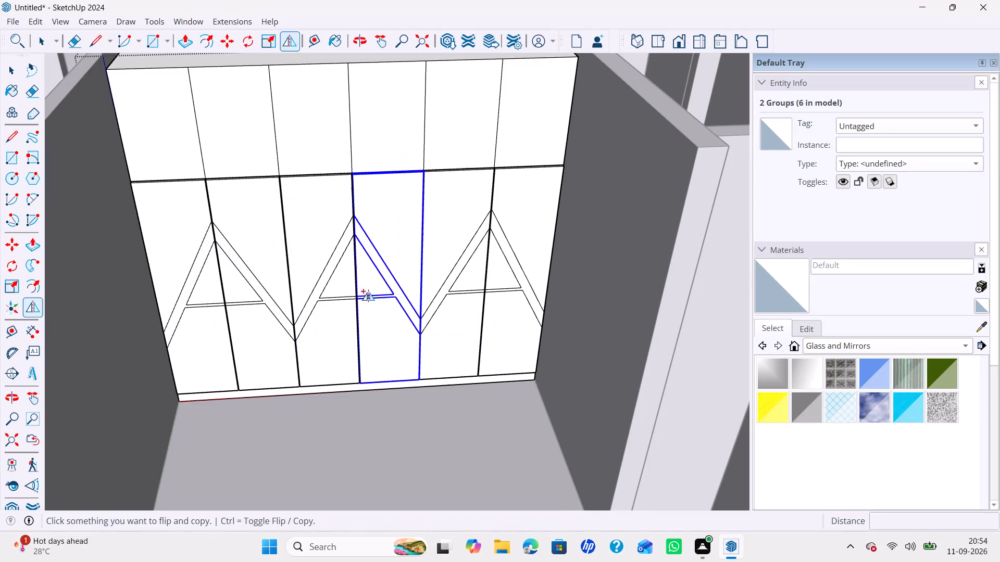
key(Escape)
key(space)
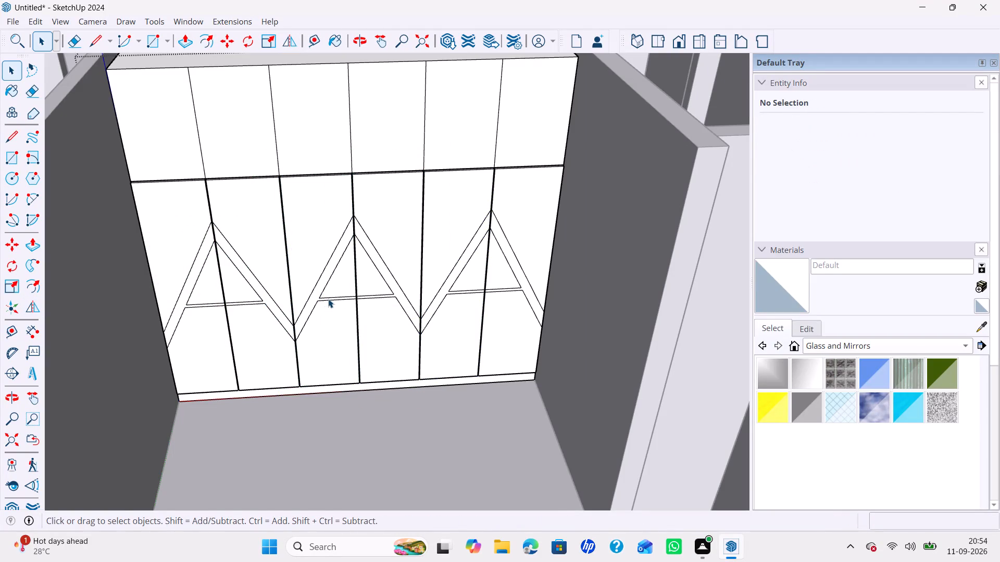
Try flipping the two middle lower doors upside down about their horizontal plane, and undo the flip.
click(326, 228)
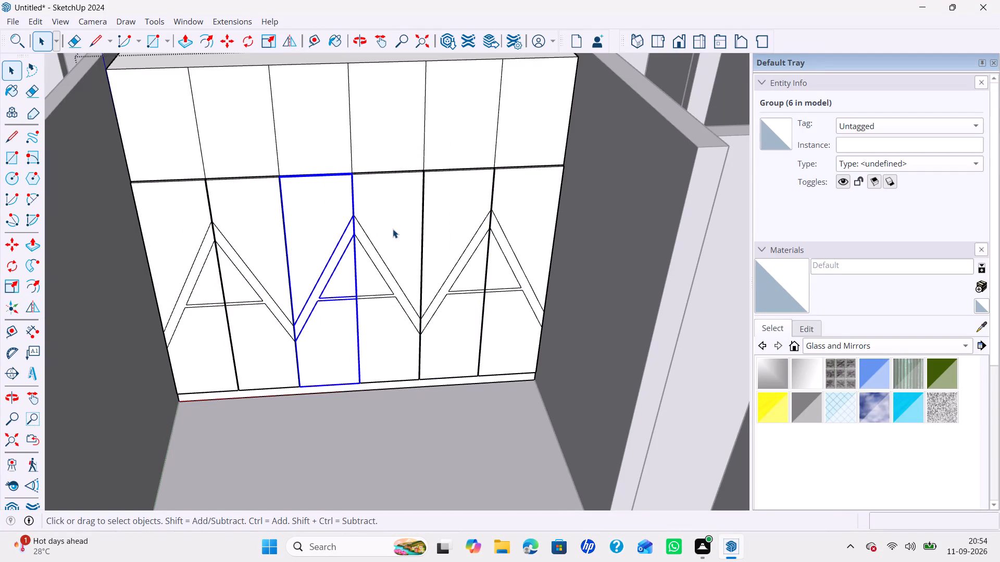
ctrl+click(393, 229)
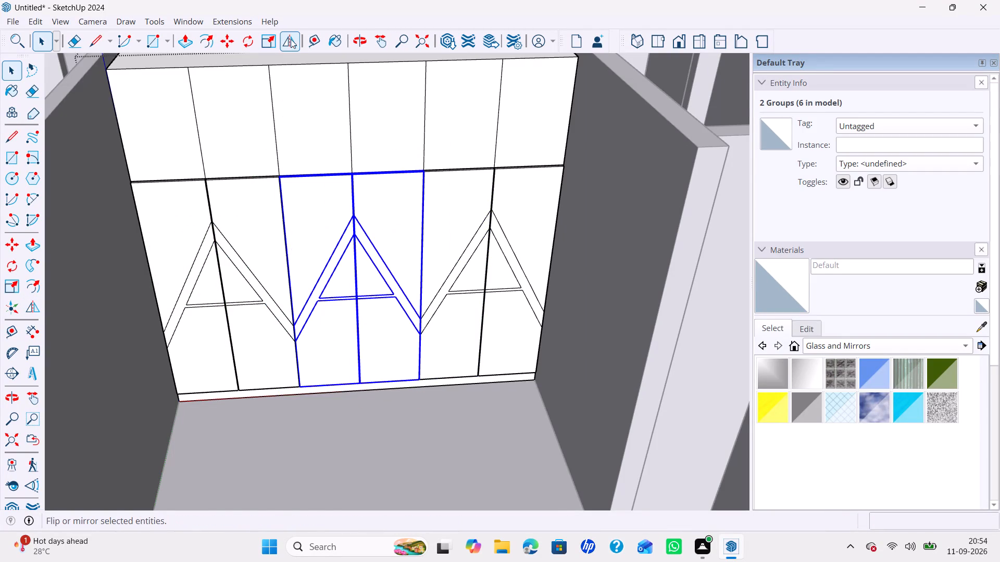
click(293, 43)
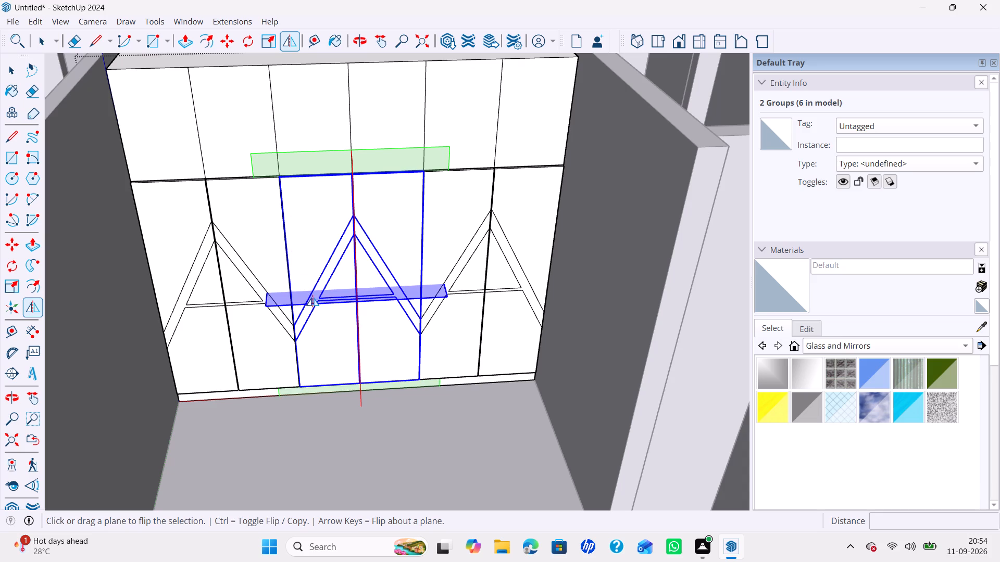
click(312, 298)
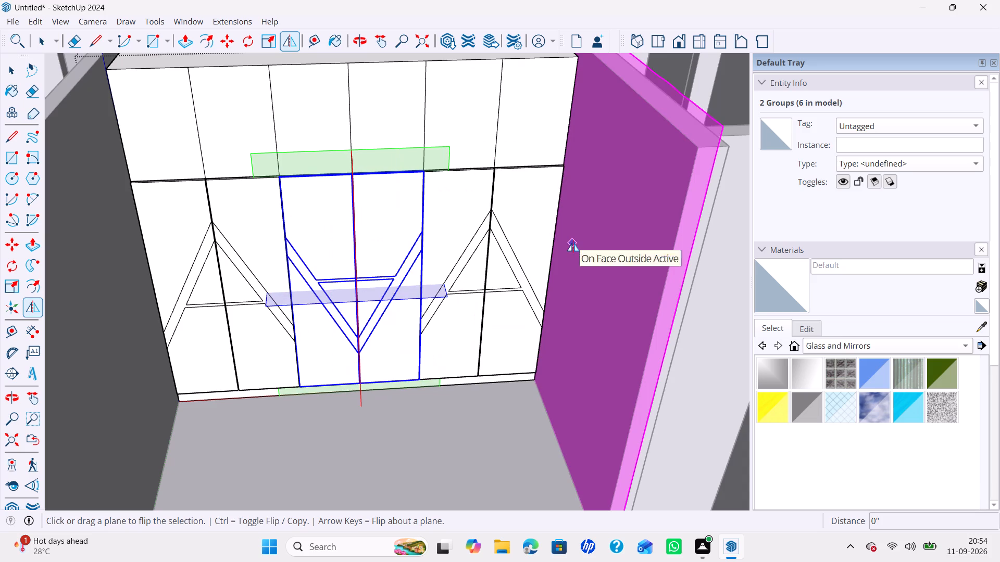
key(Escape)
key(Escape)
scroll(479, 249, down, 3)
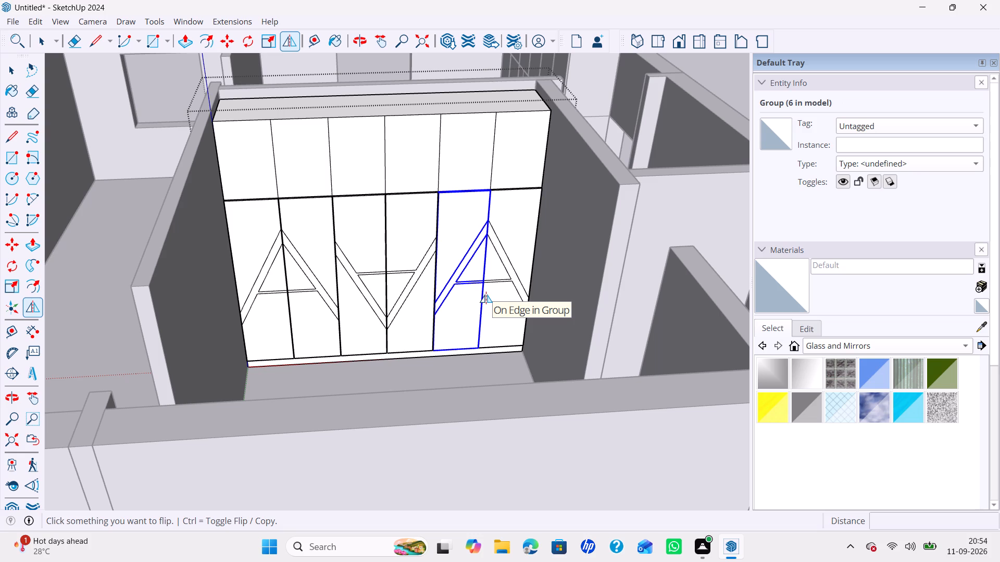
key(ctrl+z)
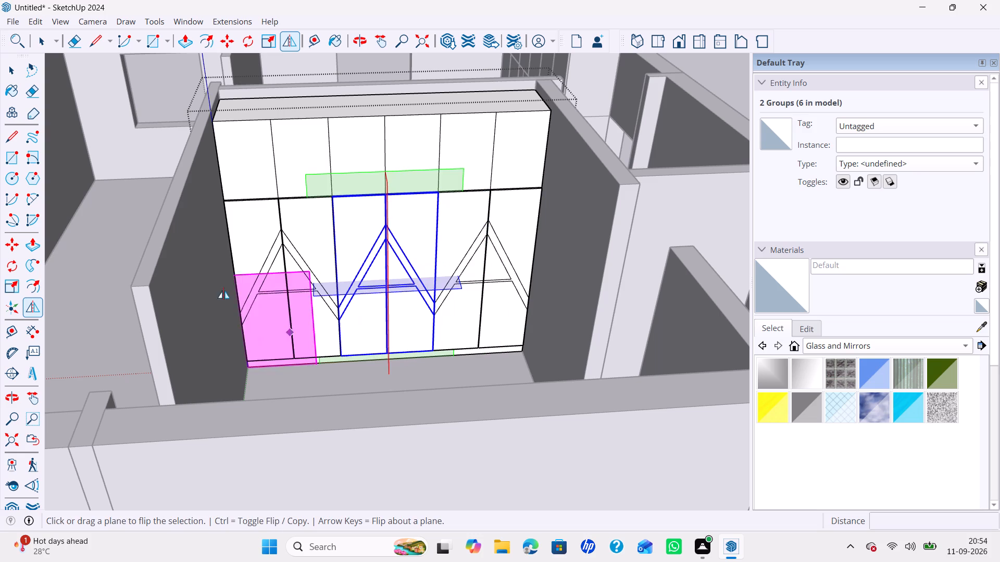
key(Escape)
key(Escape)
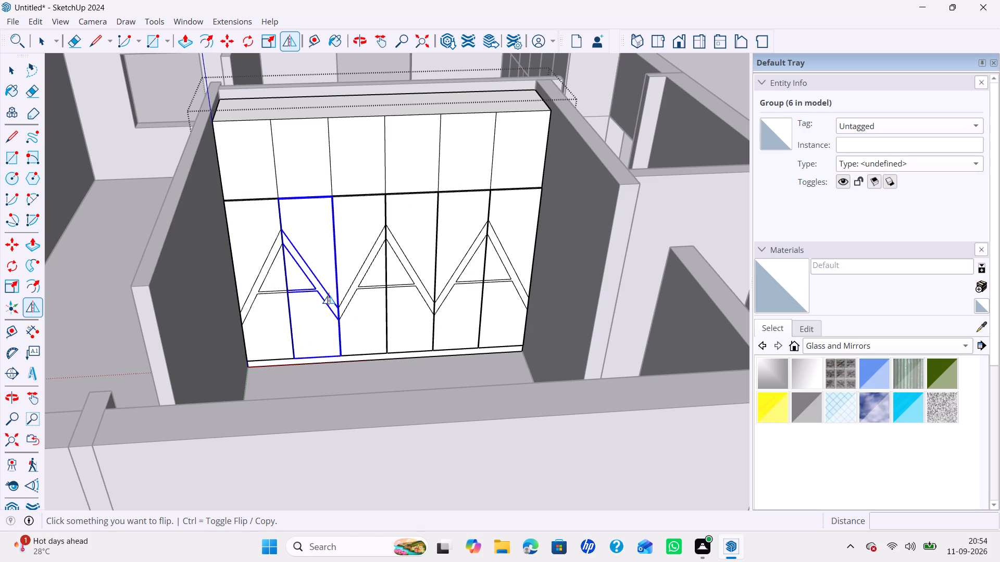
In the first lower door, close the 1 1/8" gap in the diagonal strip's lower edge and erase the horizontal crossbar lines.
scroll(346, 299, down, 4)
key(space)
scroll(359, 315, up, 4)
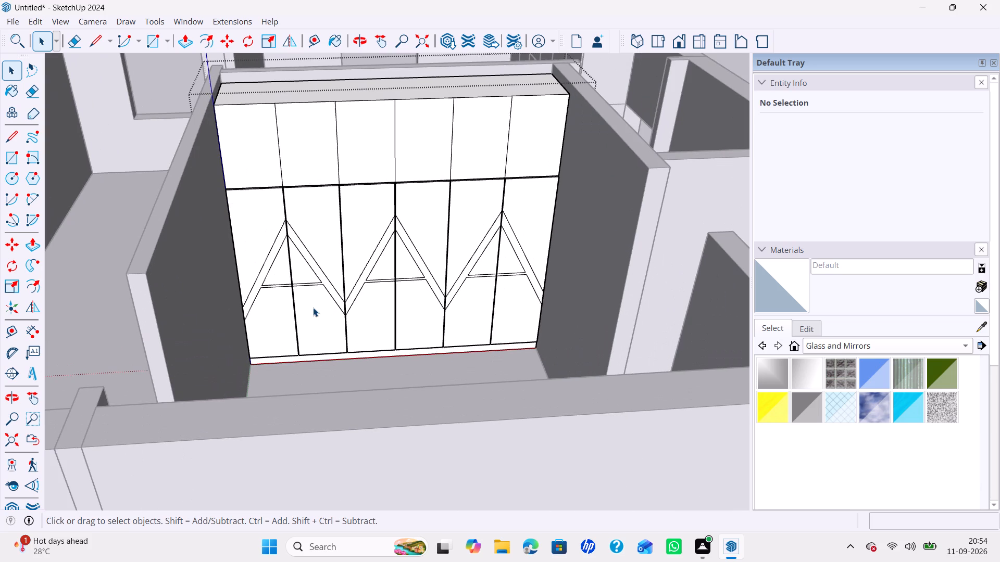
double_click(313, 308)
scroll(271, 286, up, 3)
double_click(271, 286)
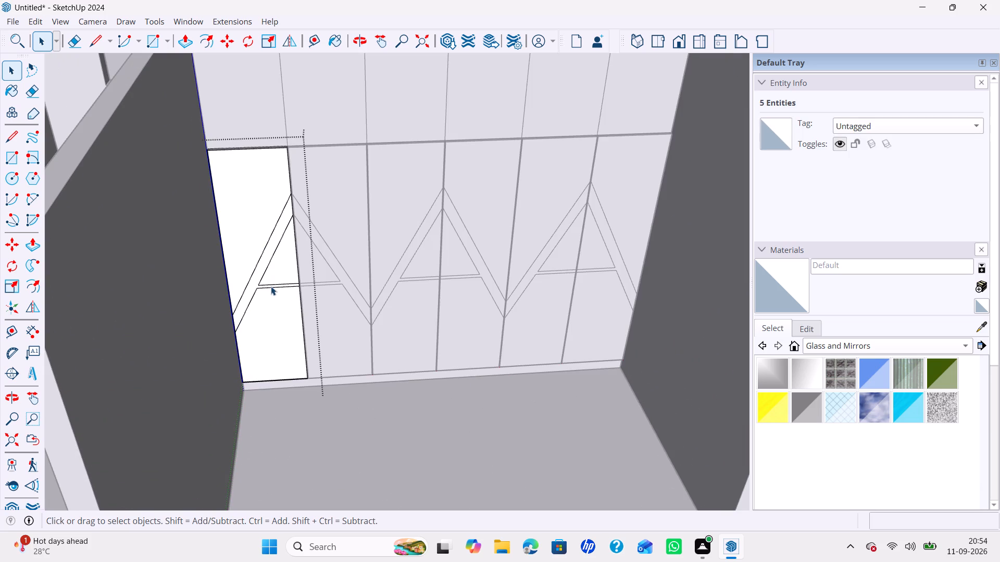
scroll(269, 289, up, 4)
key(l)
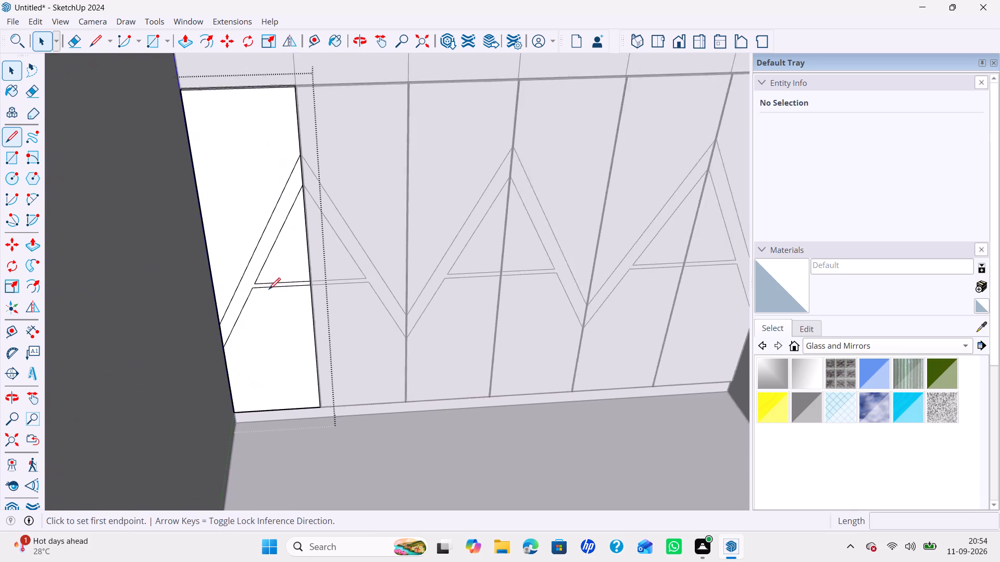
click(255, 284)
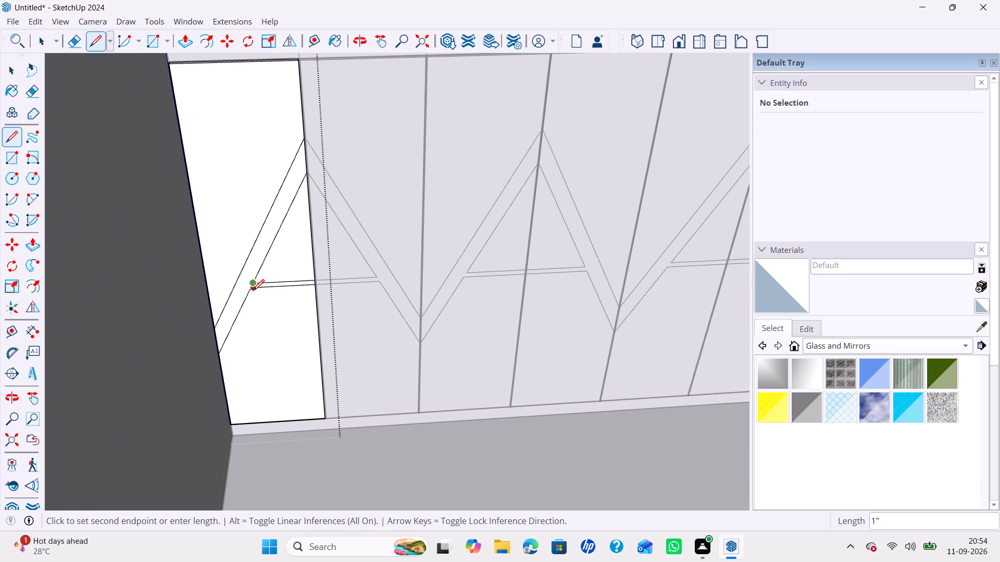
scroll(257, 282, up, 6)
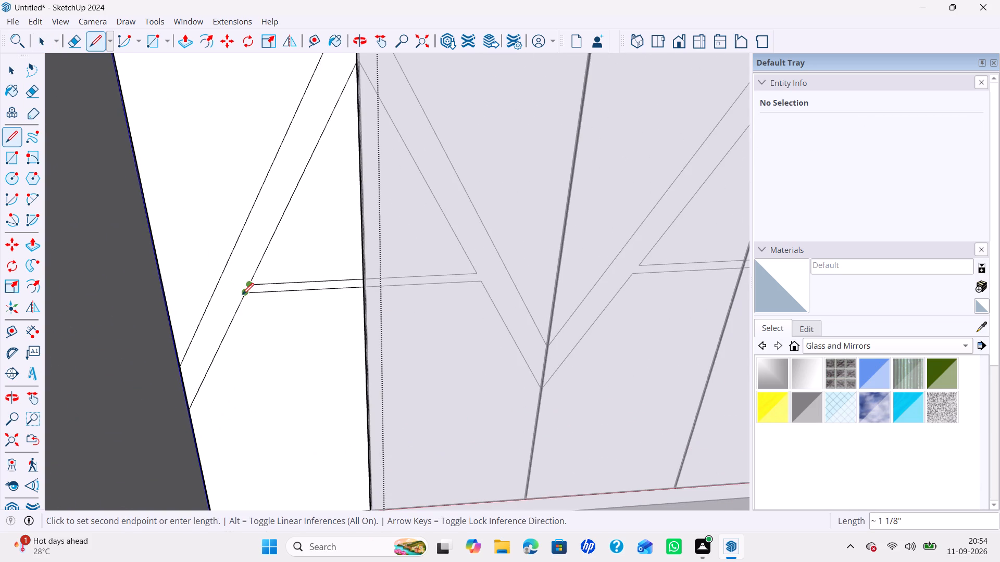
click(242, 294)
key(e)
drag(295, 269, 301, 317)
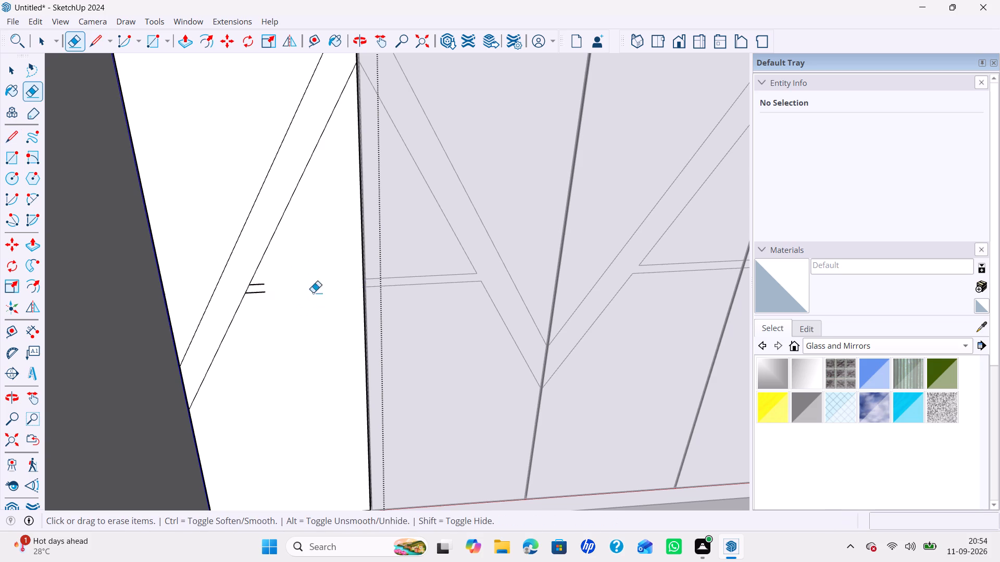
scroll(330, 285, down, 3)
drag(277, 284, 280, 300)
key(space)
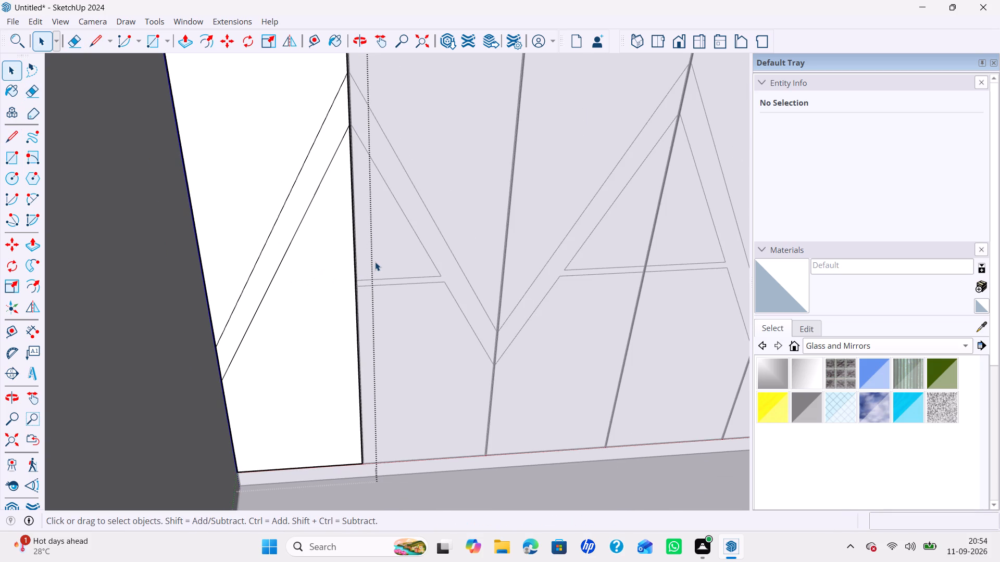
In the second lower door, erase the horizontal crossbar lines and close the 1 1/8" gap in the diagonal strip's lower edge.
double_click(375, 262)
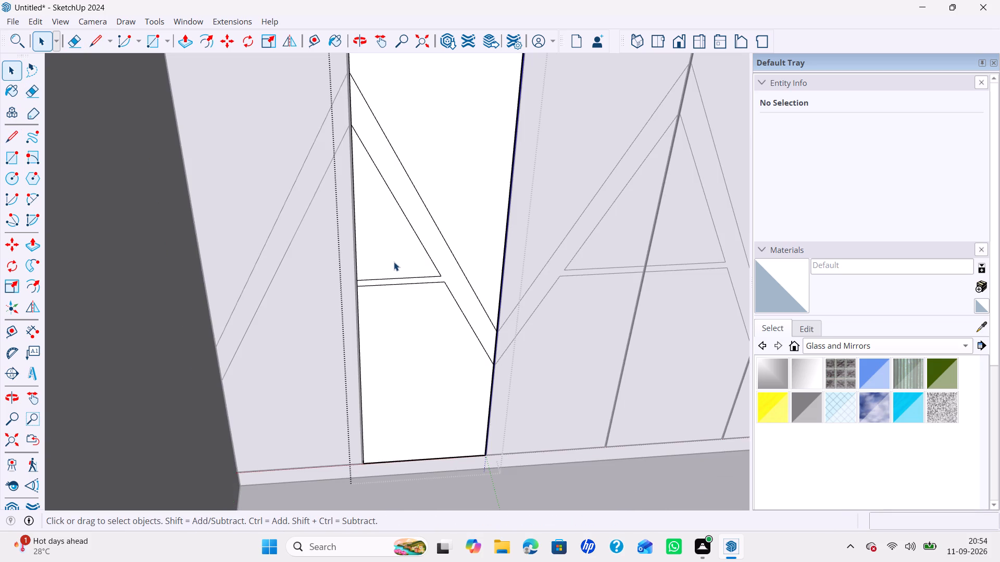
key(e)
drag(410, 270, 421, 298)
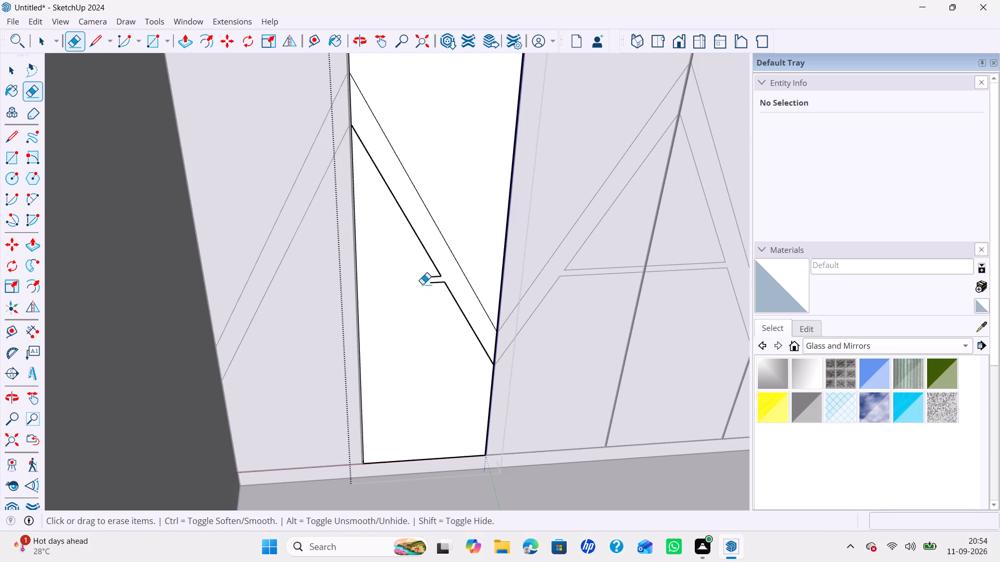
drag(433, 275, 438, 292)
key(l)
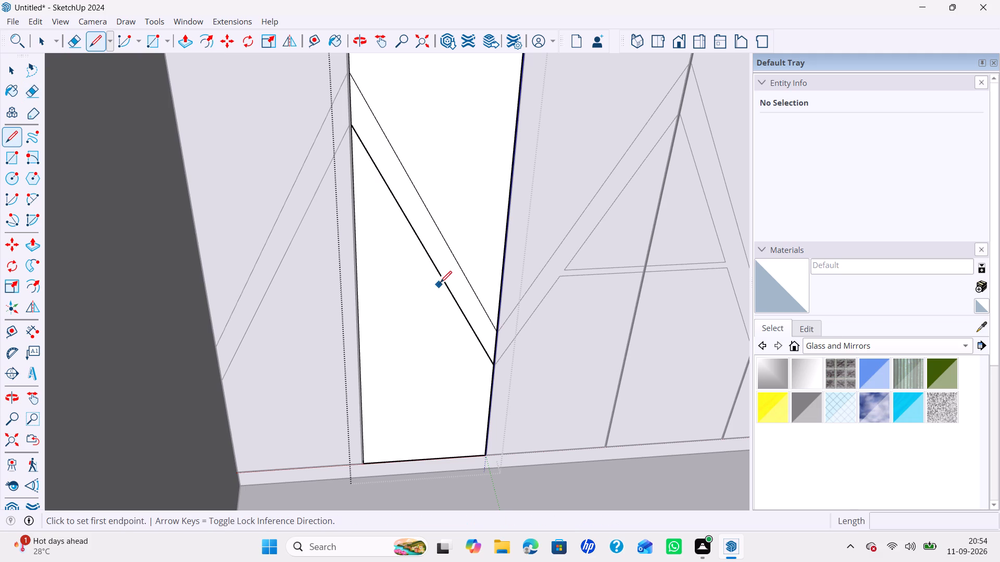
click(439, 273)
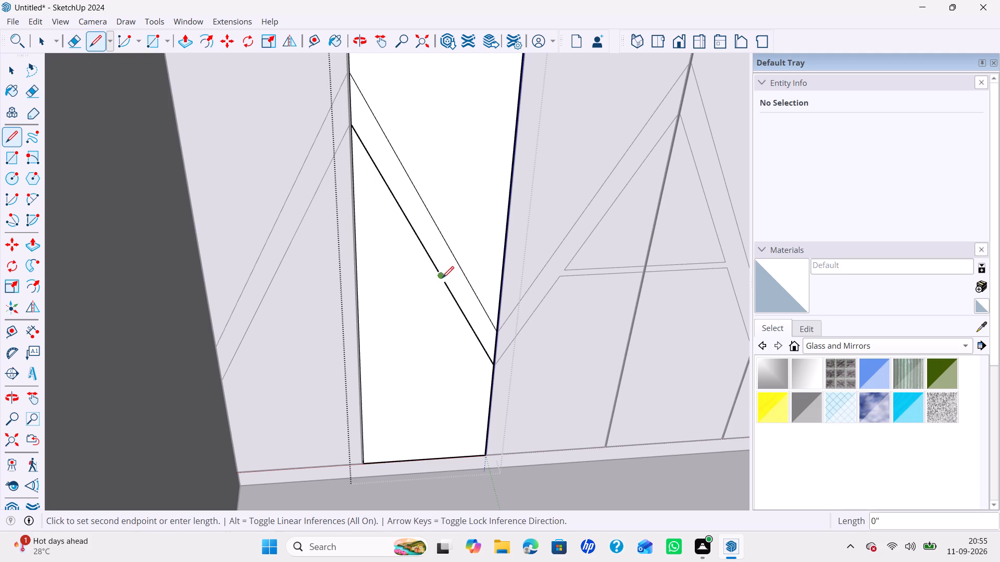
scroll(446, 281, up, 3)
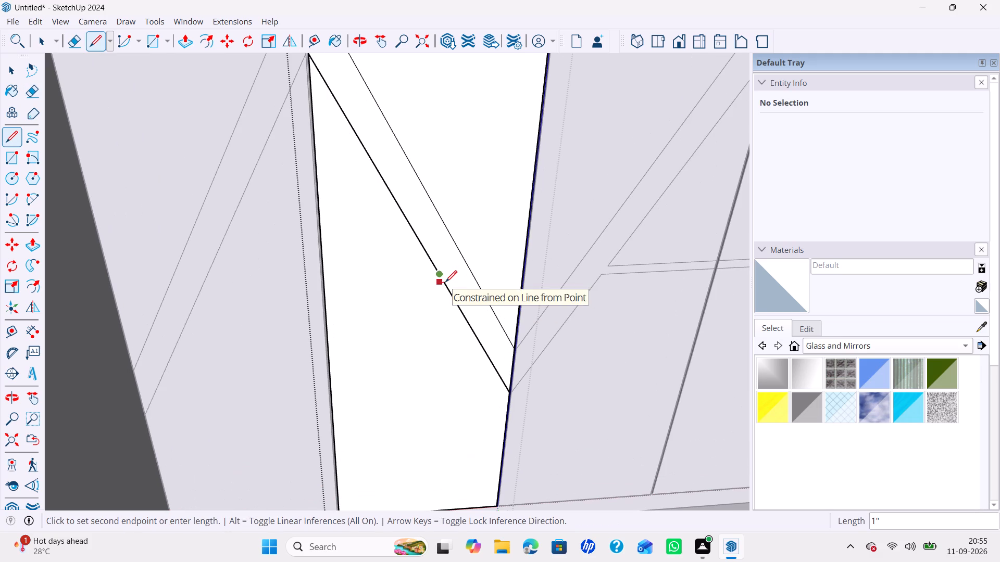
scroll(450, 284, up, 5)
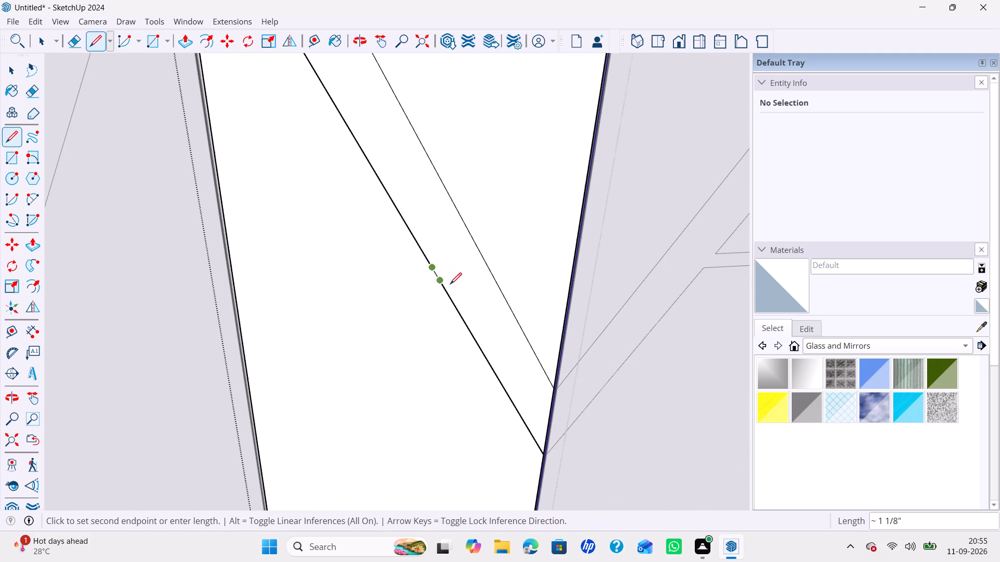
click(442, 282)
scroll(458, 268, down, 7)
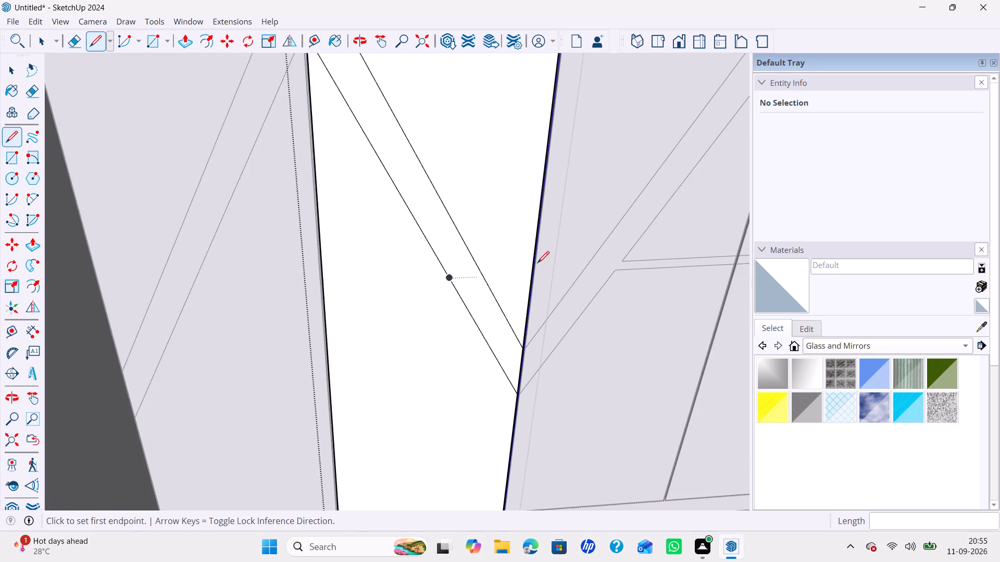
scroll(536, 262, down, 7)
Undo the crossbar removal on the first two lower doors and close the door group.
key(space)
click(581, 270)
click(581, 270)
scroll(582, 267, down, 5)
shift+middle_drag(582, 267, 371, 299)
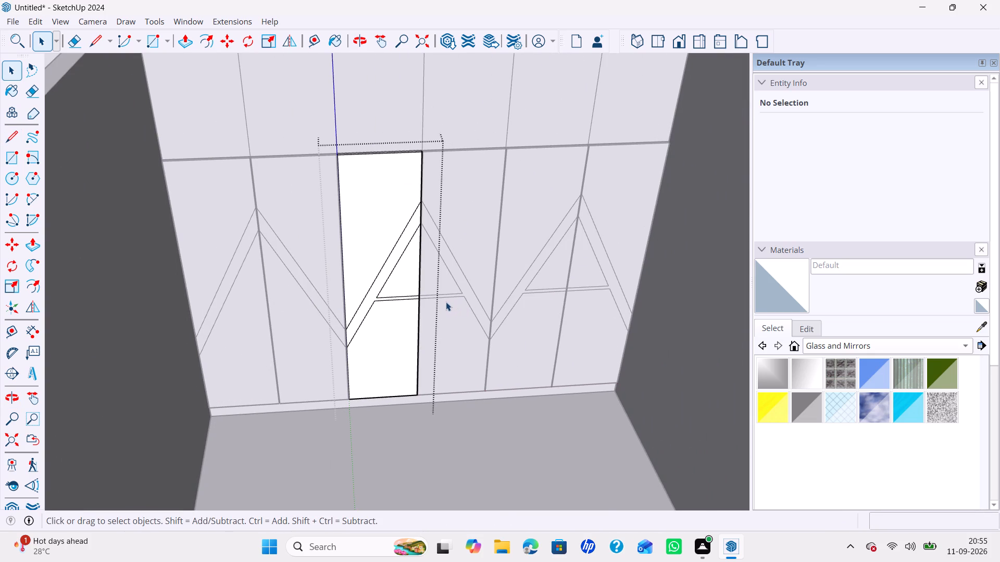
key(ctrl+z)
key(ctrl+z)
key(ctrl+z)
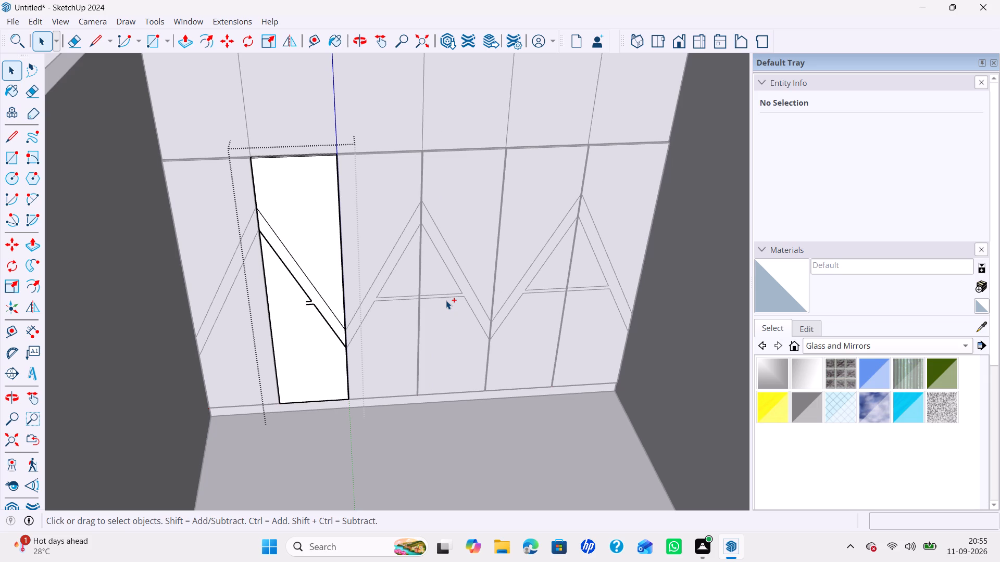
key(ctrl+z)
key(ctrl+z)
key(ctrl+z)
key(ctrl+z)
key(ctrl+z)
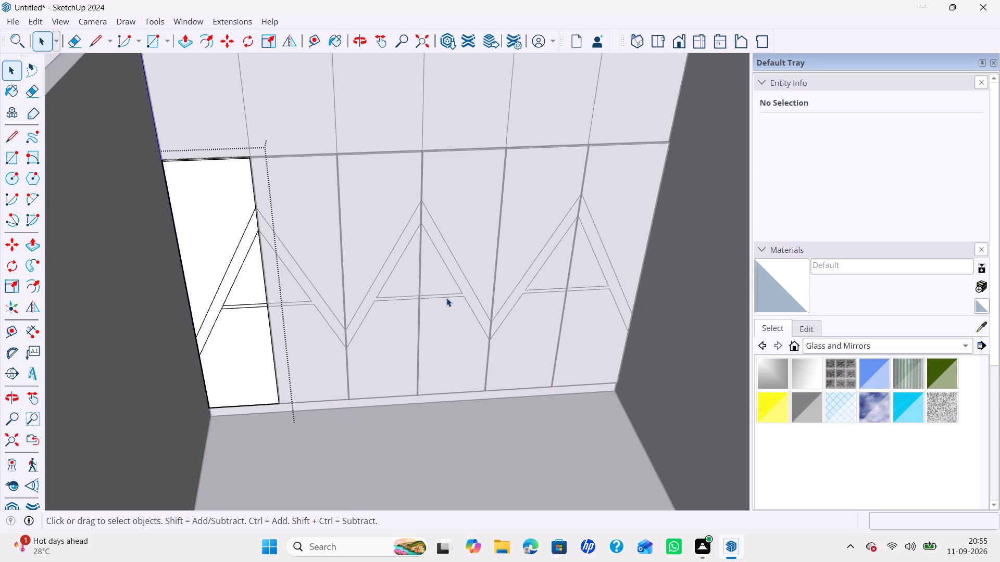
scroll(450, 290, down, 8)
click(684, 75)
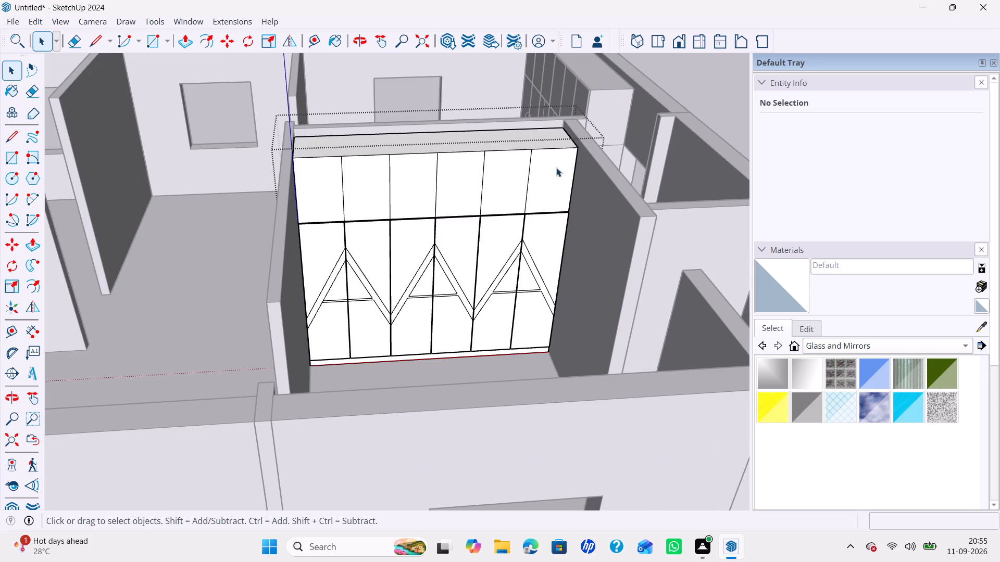
Make a new group inside the cabinet and draw a 1' 9" by 2' 8" rectangle over the first upper door opening.
scroll(489, 221, down, 2)
shift+middle_drag(456, 239, 439, 291)
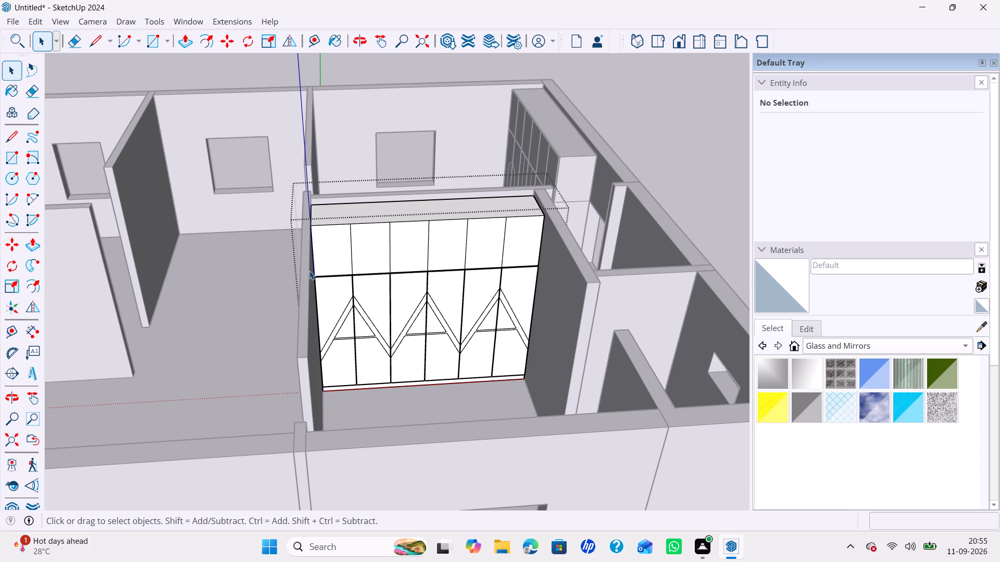
click(337, 266)
right_click(418, 200)
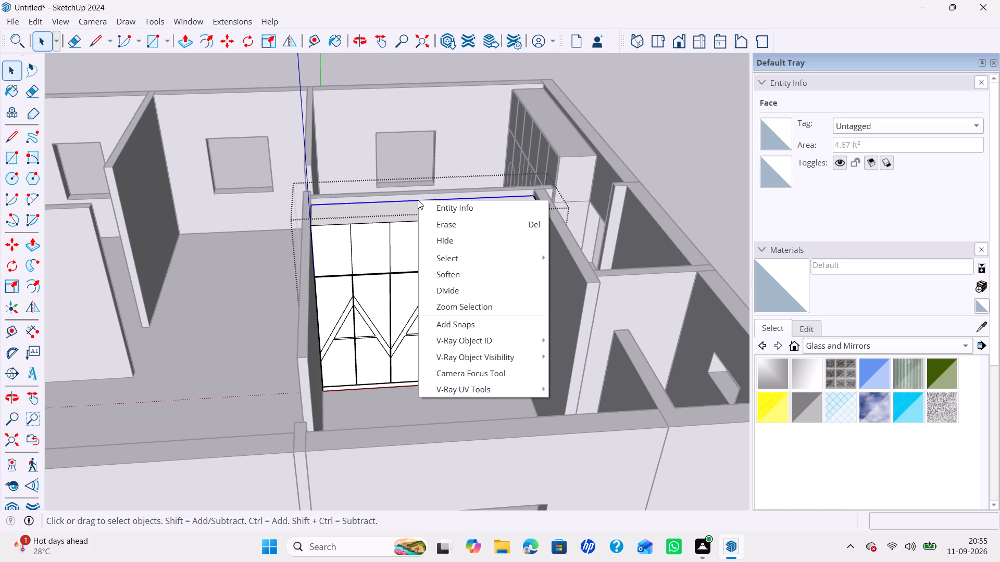
right_click(436, 170)
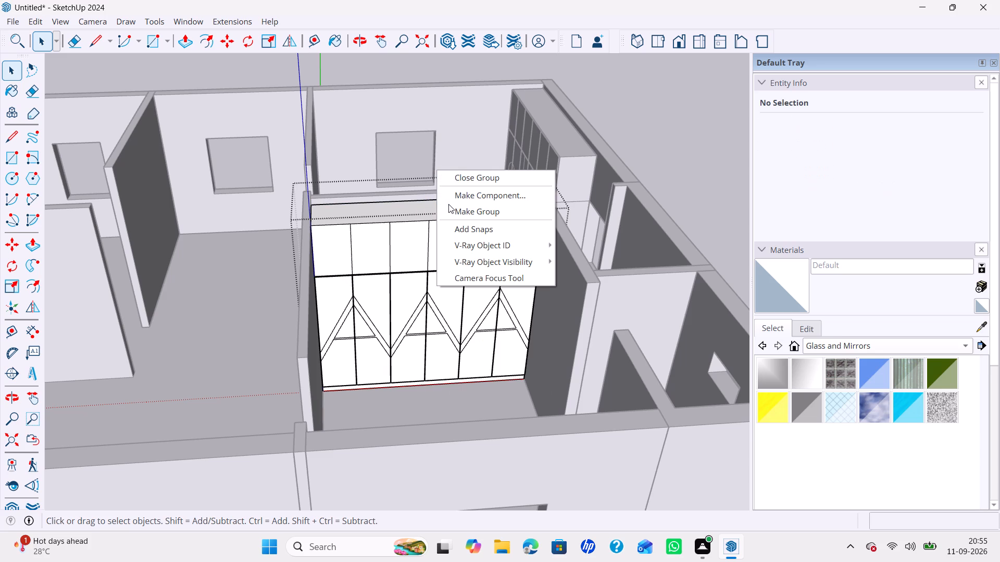
click(448, 206)
key(r)
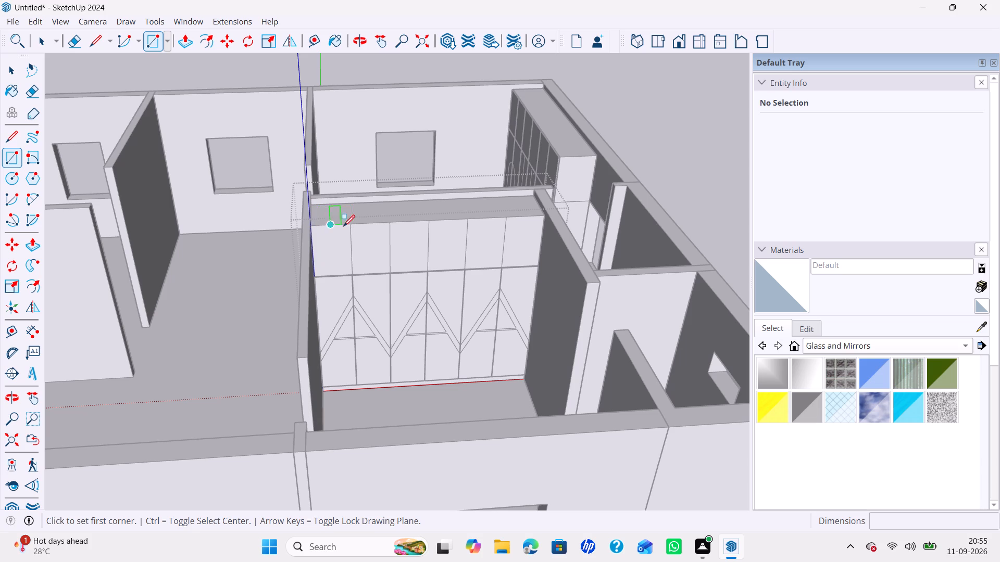
click(351, 226)
scroll(329, 261, up, 10)
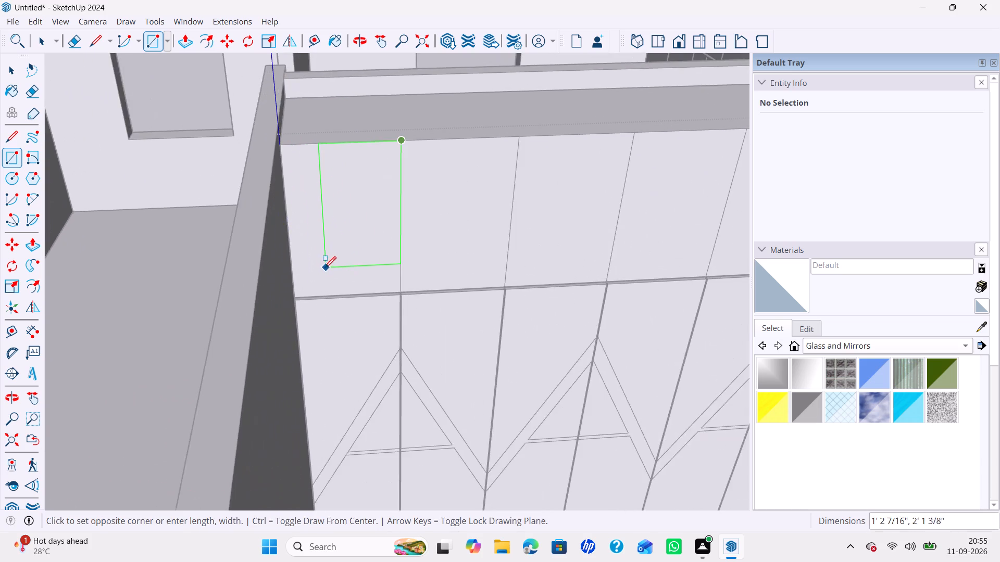
scroll(322, 272, up, 11)
click(250, 328)
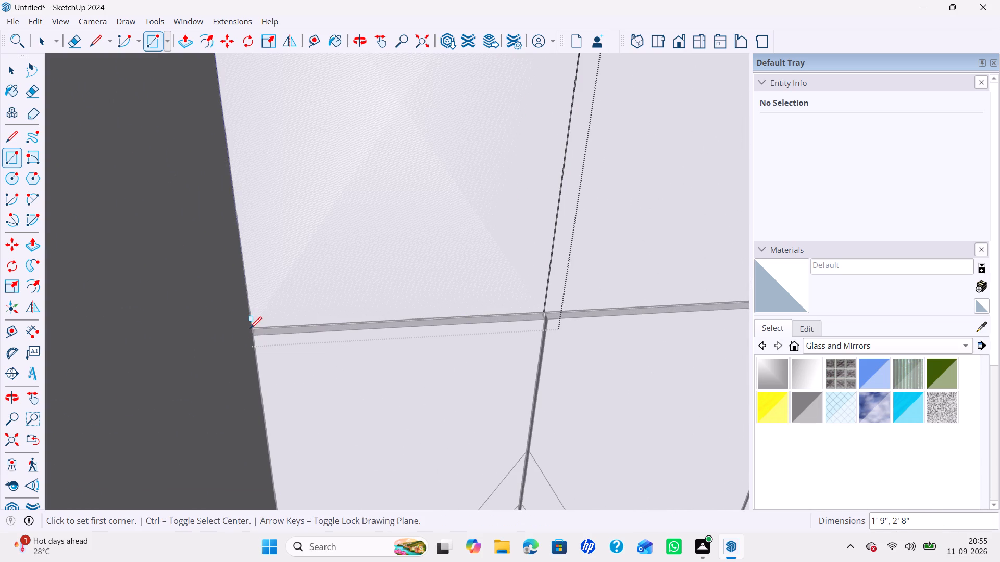
Offset the first upper door's rectangle inward by 3 mm.
key(f)
click(281, 279)
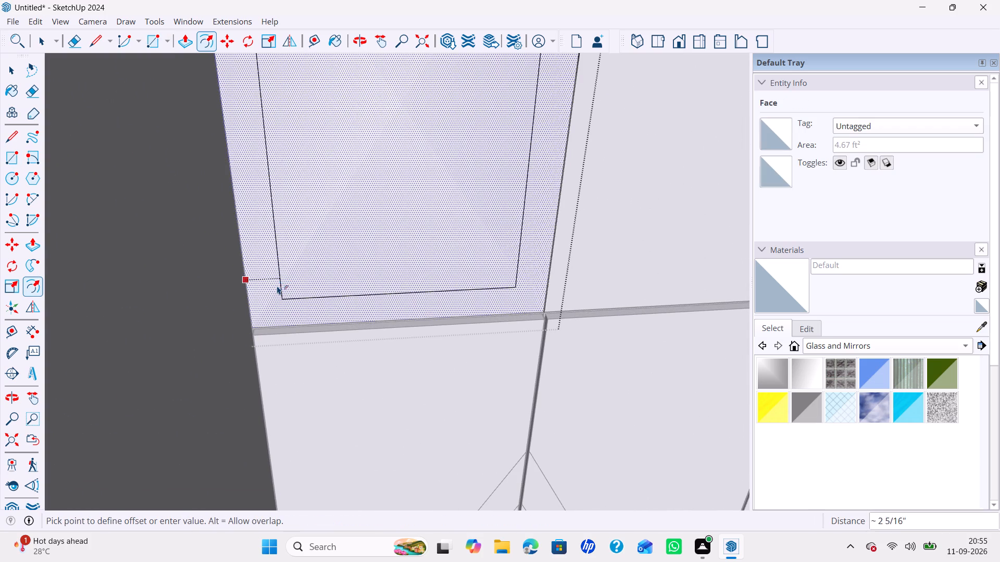
text(3mm)
key(Return)
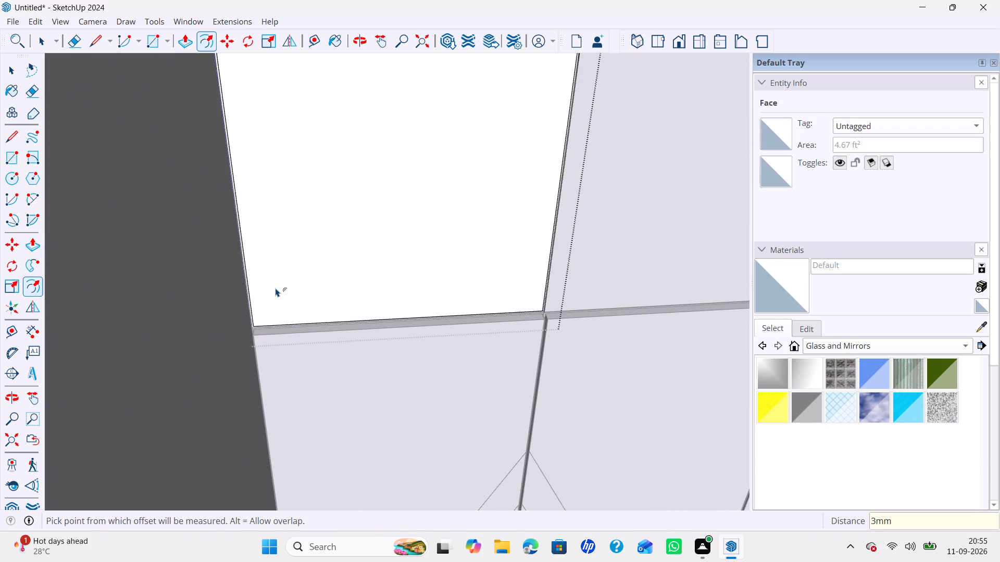
Push/Pull the first upper door's inset face outward to line up with the front of the lower doors.
key(p)
click(299, 268)
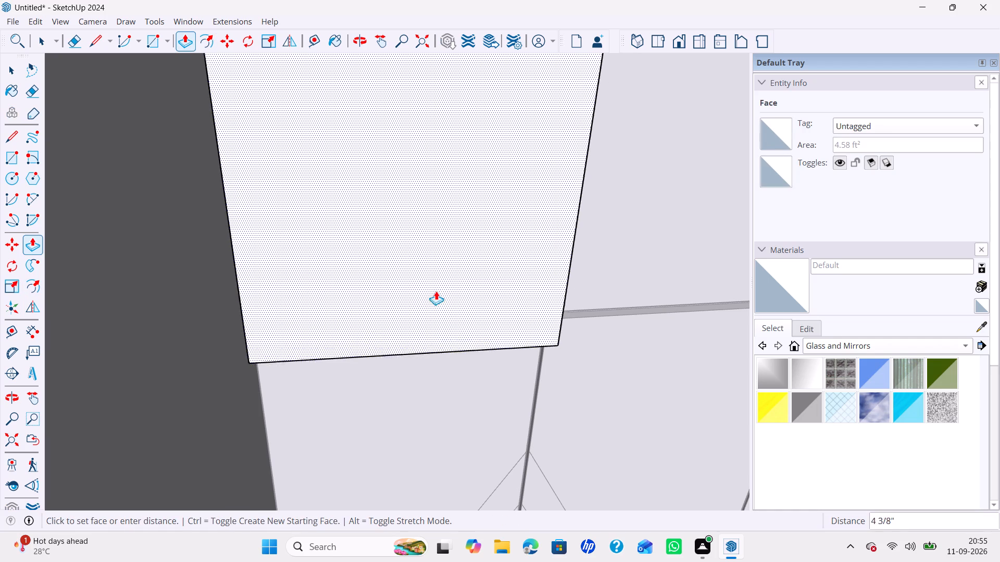
click(574, 324)
key(space)
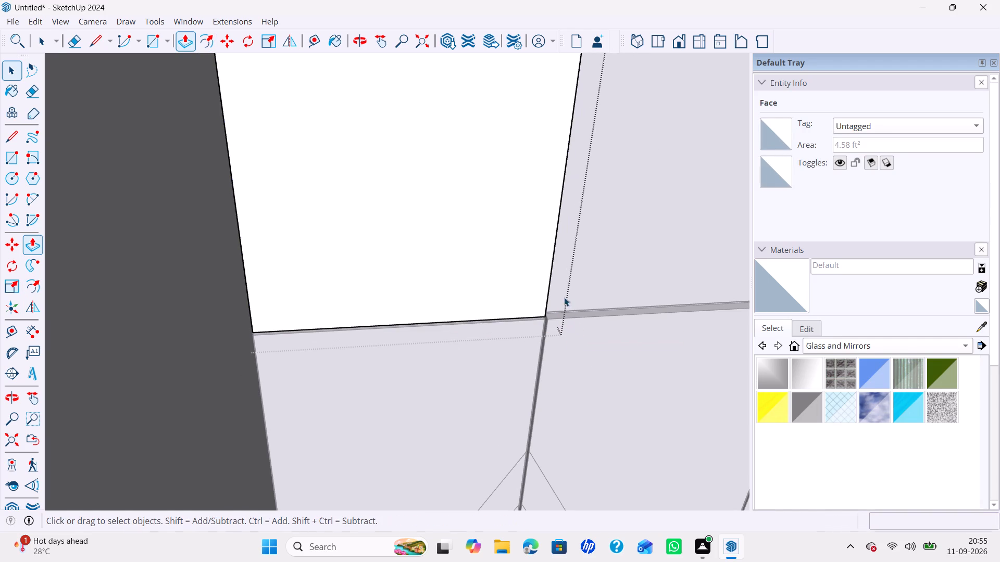
Copy the first upper door onto the adjacent opening and array it x5 so all six upper openings are covered, closing the cabinet group.
click(588, 271)
scroll(548, 283, down, 9)
shift+middle_drag(521, 306, 508, 309)
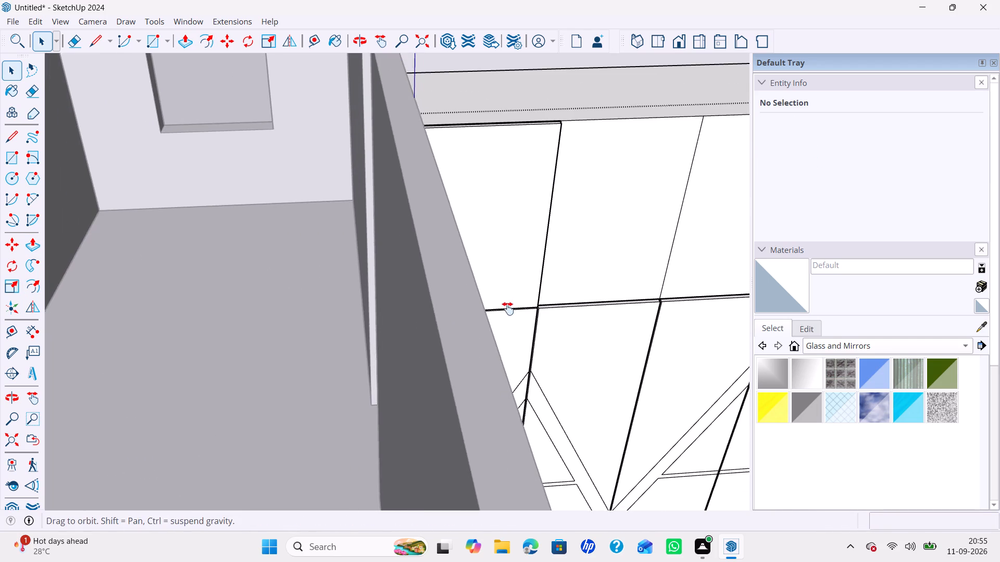
shift+middle_drag(508, 309, 333, 352)
click(319, 311)
scroll(341, 191, up, 5)
key(m)
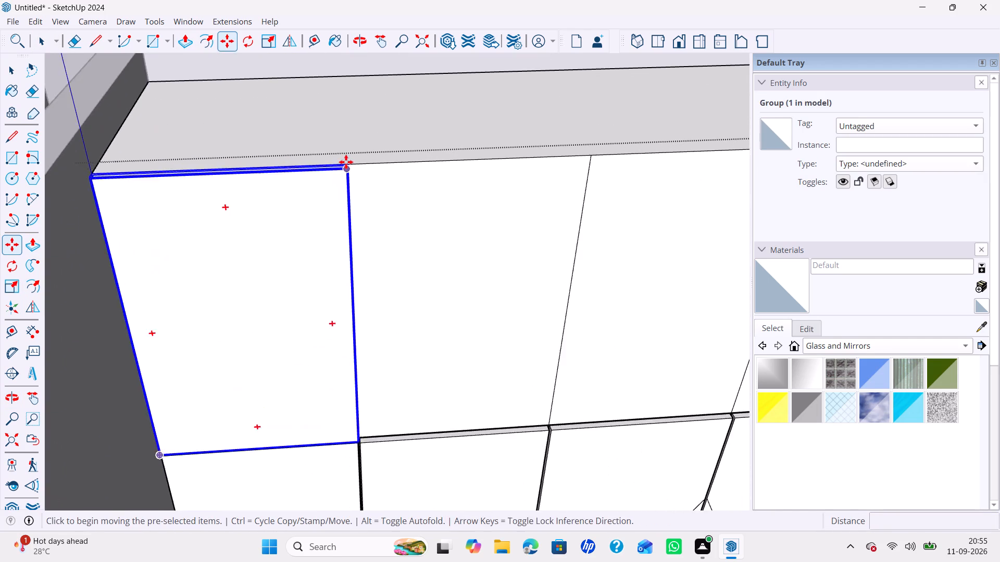
scroll(346, 162, up, 11)
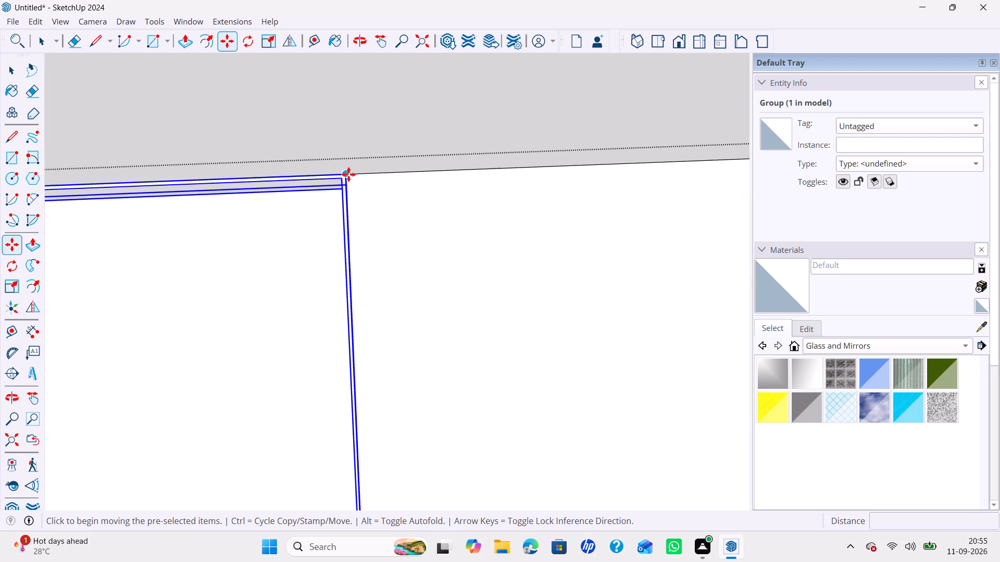
click(346, 173)
scroll(418, 165, down, 6)
scroll(470, 177, down, 5)
shift+middle_drag(471, 190, 466, 191)
shift+middle_drag(330, 225, 319, 229)
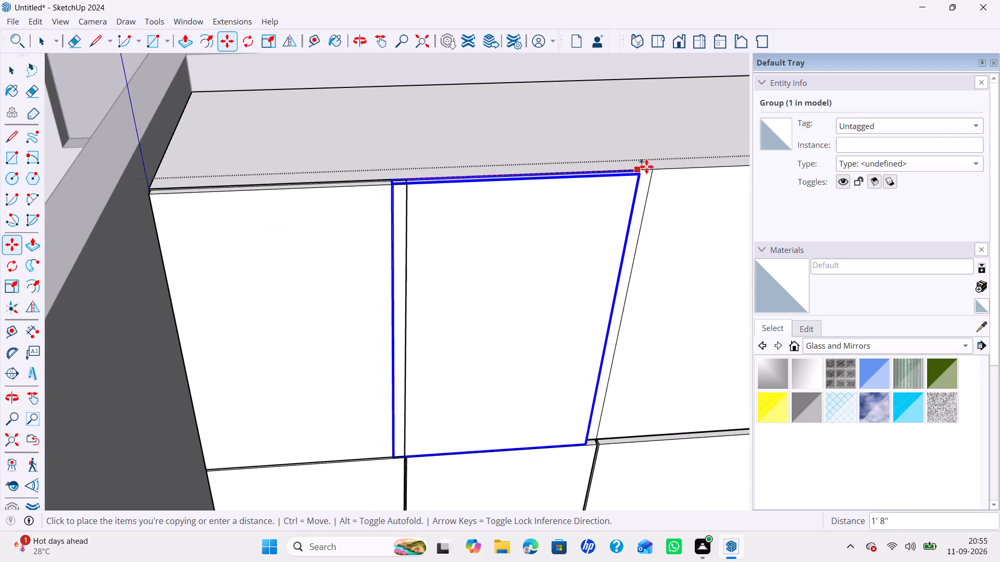
click(654, 167)
key(x)
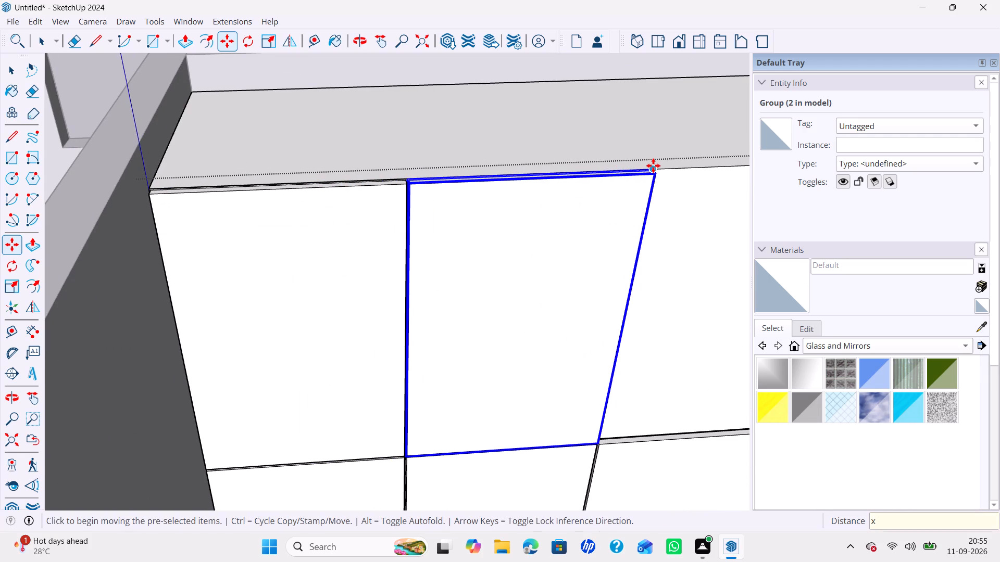
key(5)
key(Return)
scroll(544, 225, down, 13)
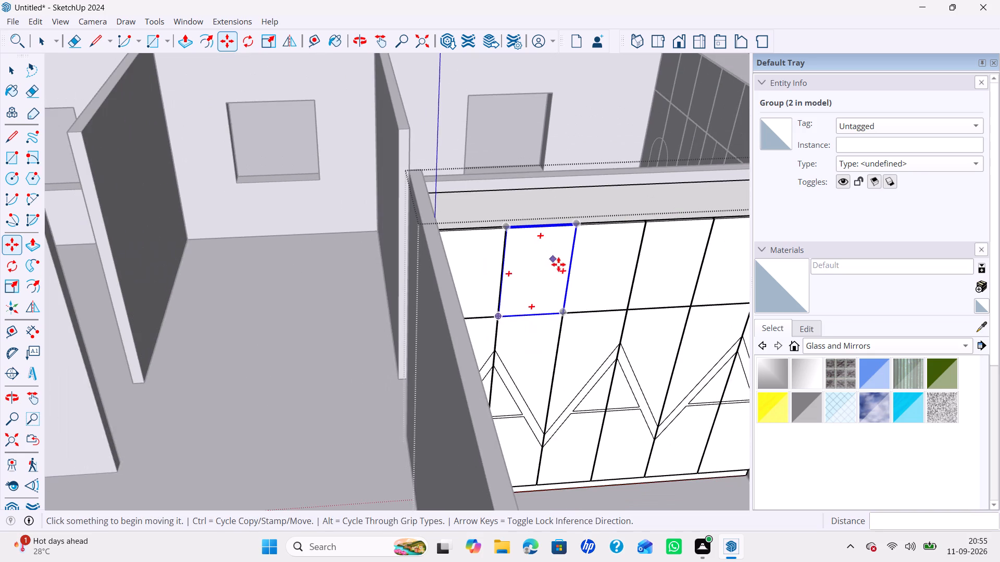
middle_drag(564, 270, 381, 297)
scroll(529, 285, down, 6)
key(space)
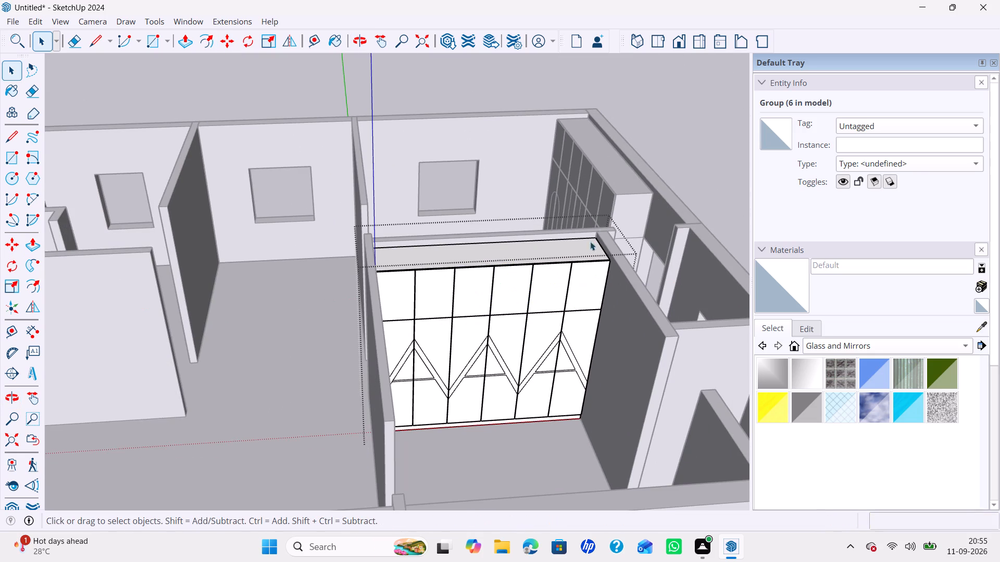
click(675, 162)
Inside the strip-patterned cabinet group, Push/Pull the plinth face below the lower doors 2" inward.
scroll(588, 224, down, 6)
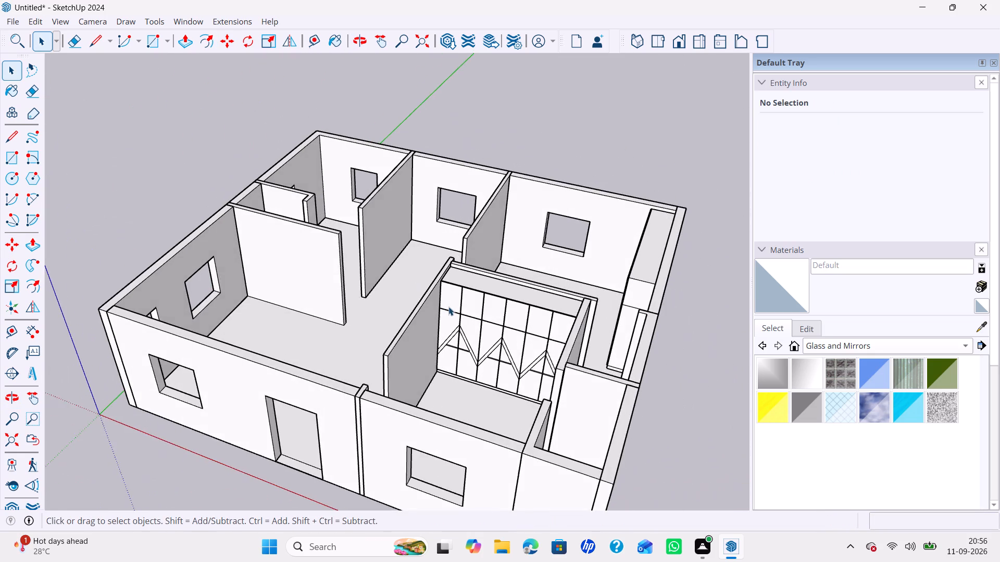
scroll(453, 313, up, 1)
shift+double_click(485, 329)
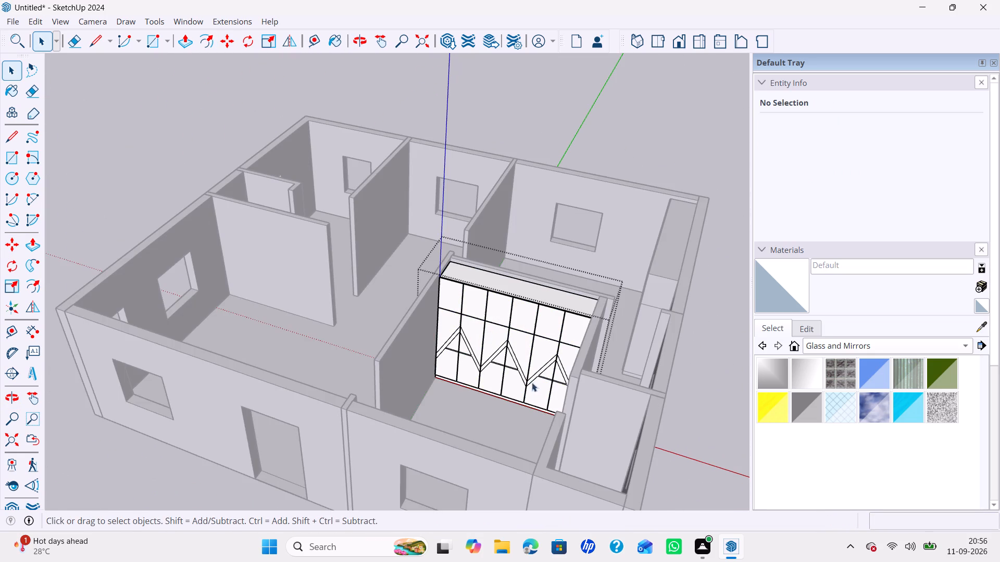
key(p)
scroll(534, 411, up, 6)
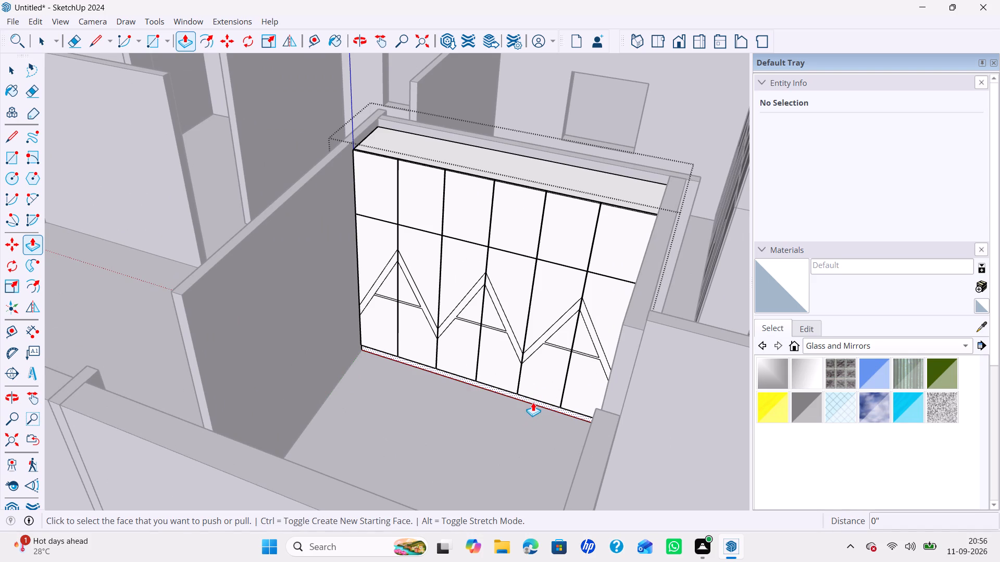
click(533, 402)
key(2)
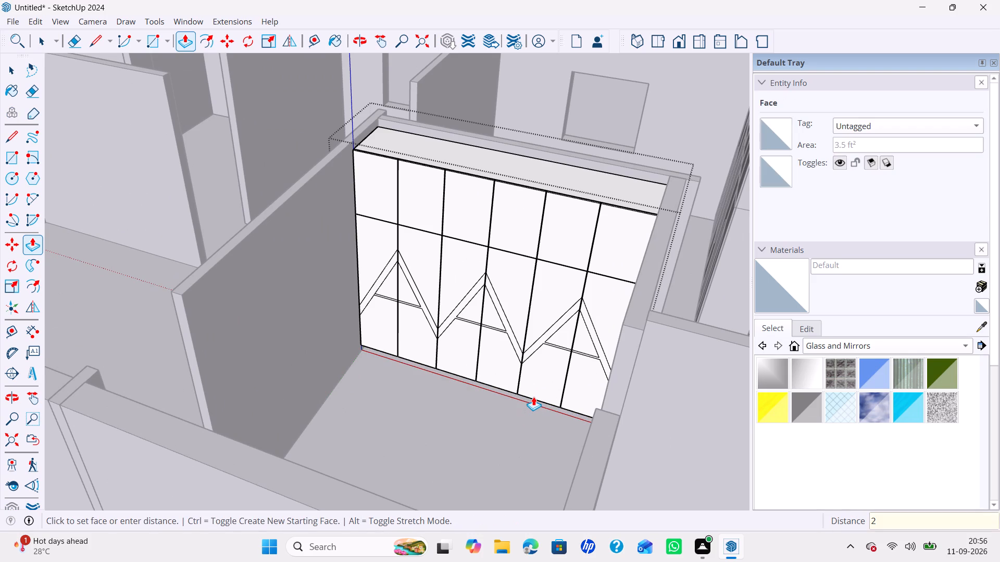
key(shift+quotedbl)
key(Return)
key(space)
Open the arch-patterned cabinet in the neighbouring room, Push/Pull its plinth face 2" inward, and close the group.
scroll(585, 304, down, 5)
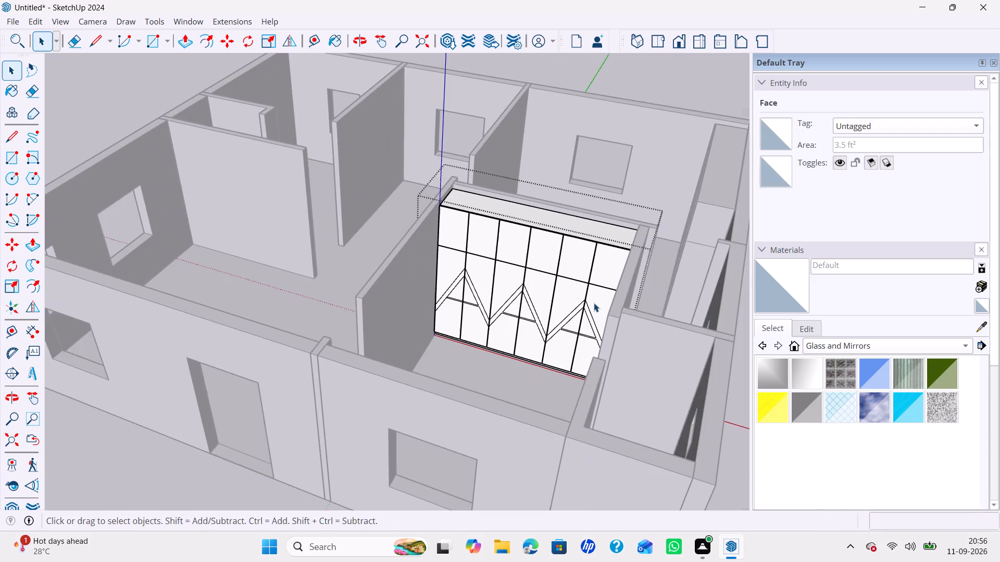
shift+middle_drag(579, 312, 379, 368)
middle_drag(430, 383, 797, 367)
middle_click(802, 366)
middle_drag(540, 299, 549, 313)
middle_drag(555, 324, 595, 384)
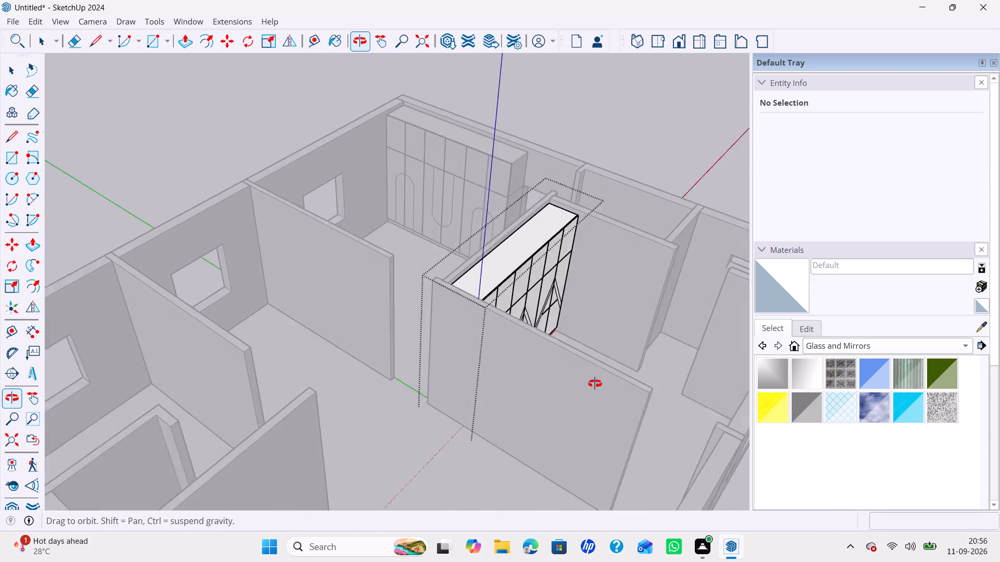
middle_drag(595, 384, 597, 385)
double_click(422, 221)
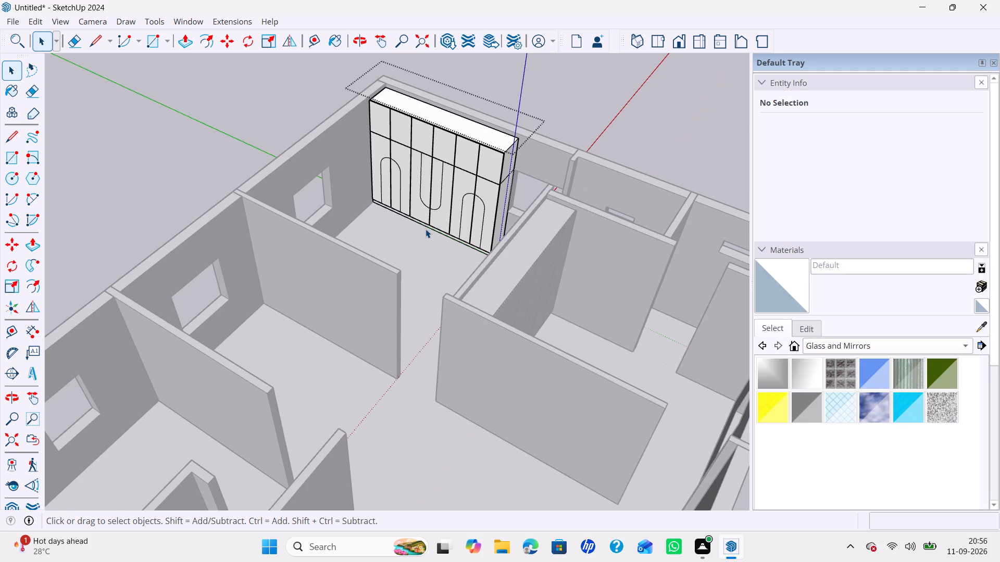
key(p)
scroll(428, 229, up, 4)
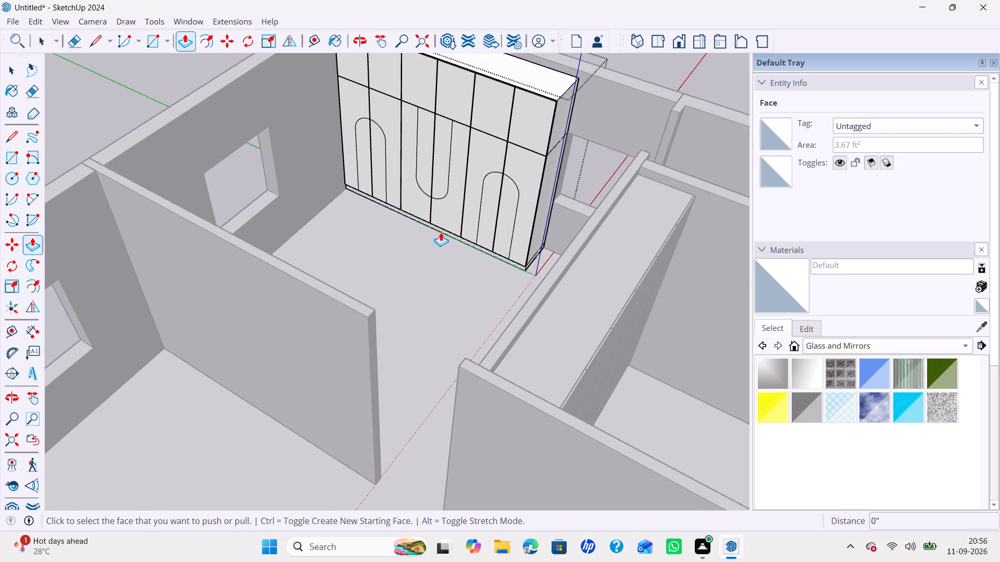
click(441, 232)
scroll(441, 232, up, 1)
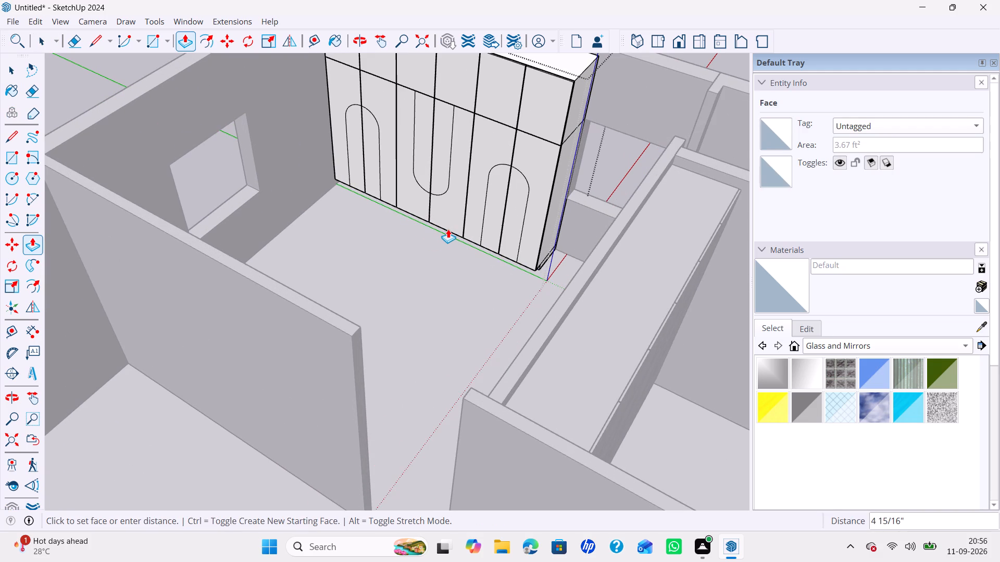
text(2")
key(Return)
key(space)
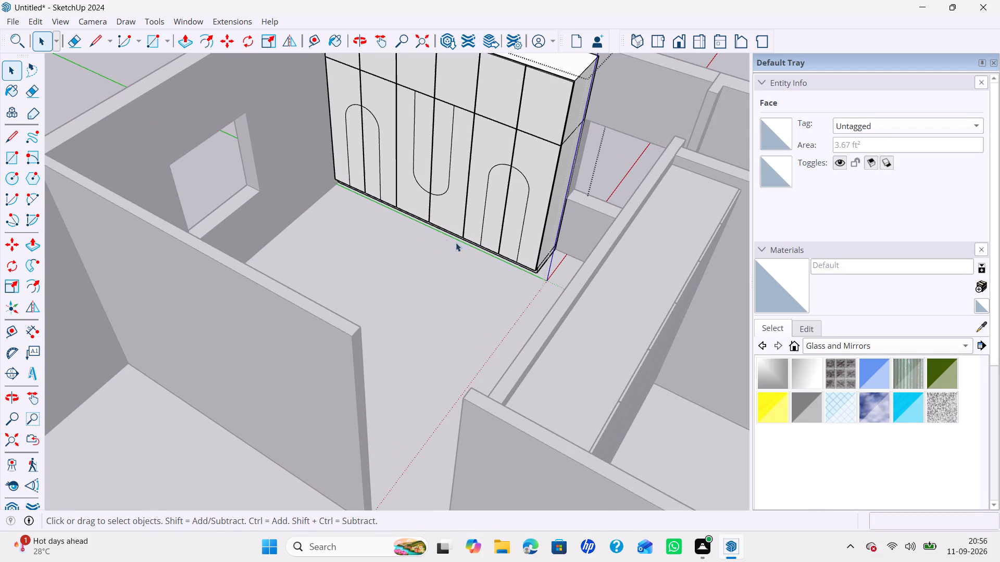
scroll(470, 246, down, 5)
click(610, 132)
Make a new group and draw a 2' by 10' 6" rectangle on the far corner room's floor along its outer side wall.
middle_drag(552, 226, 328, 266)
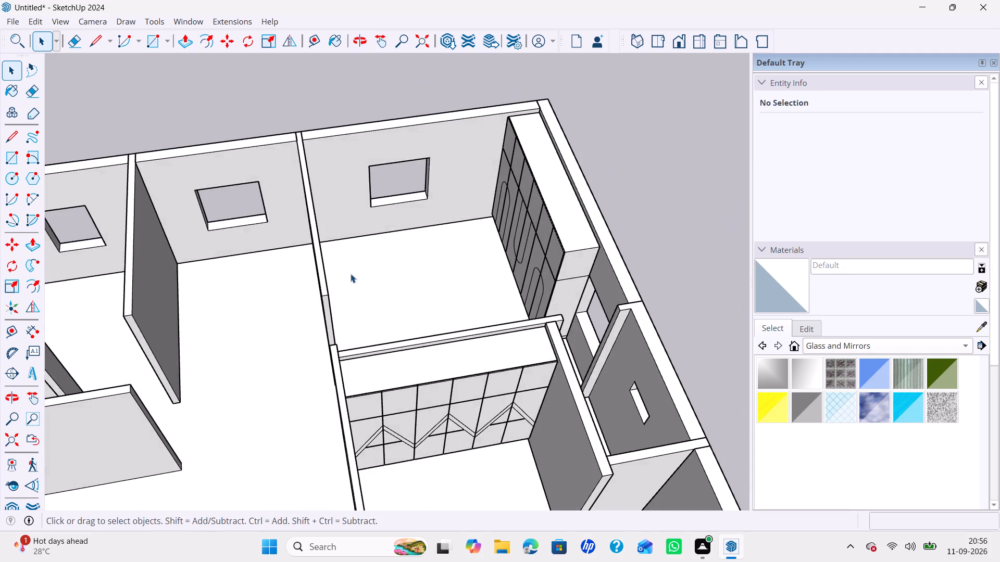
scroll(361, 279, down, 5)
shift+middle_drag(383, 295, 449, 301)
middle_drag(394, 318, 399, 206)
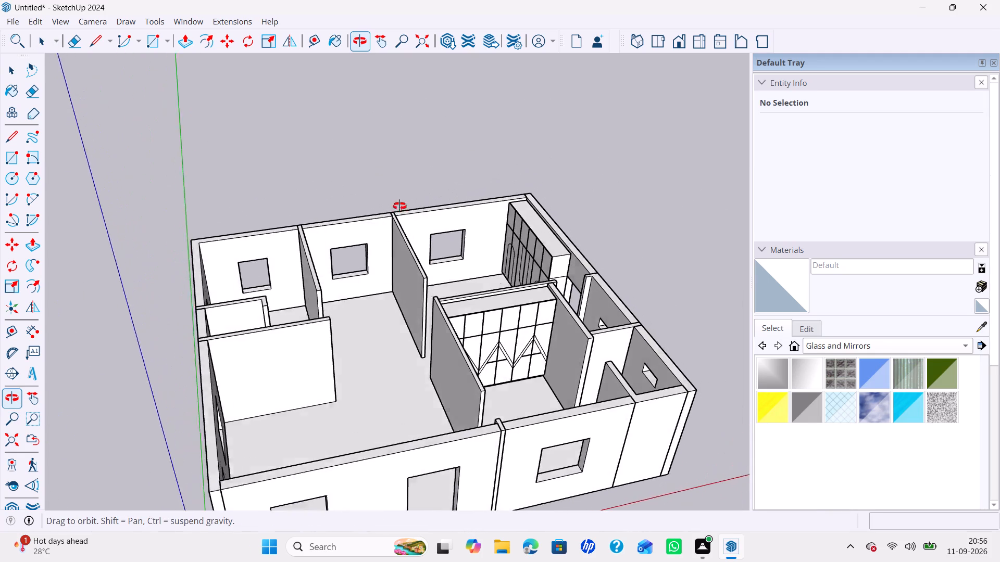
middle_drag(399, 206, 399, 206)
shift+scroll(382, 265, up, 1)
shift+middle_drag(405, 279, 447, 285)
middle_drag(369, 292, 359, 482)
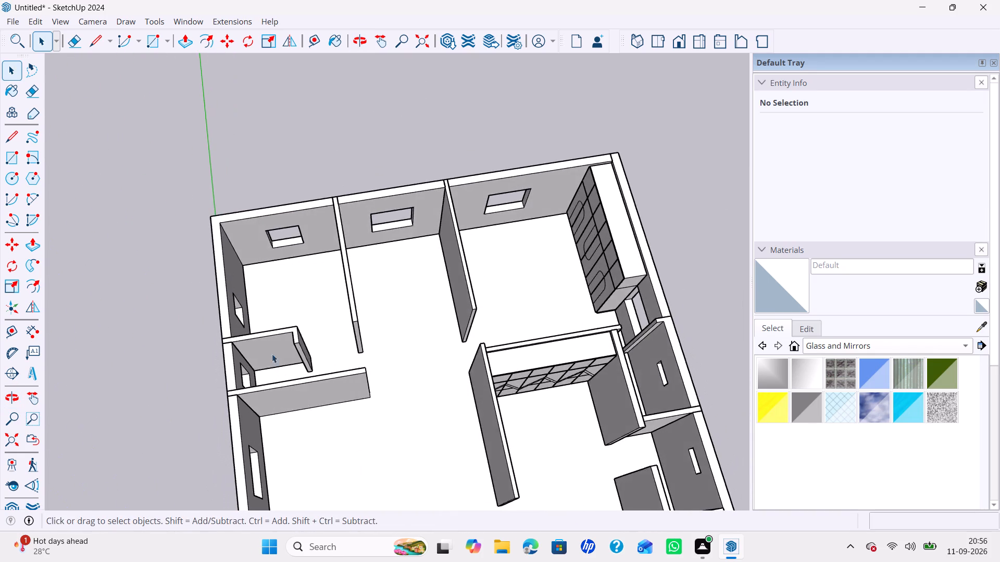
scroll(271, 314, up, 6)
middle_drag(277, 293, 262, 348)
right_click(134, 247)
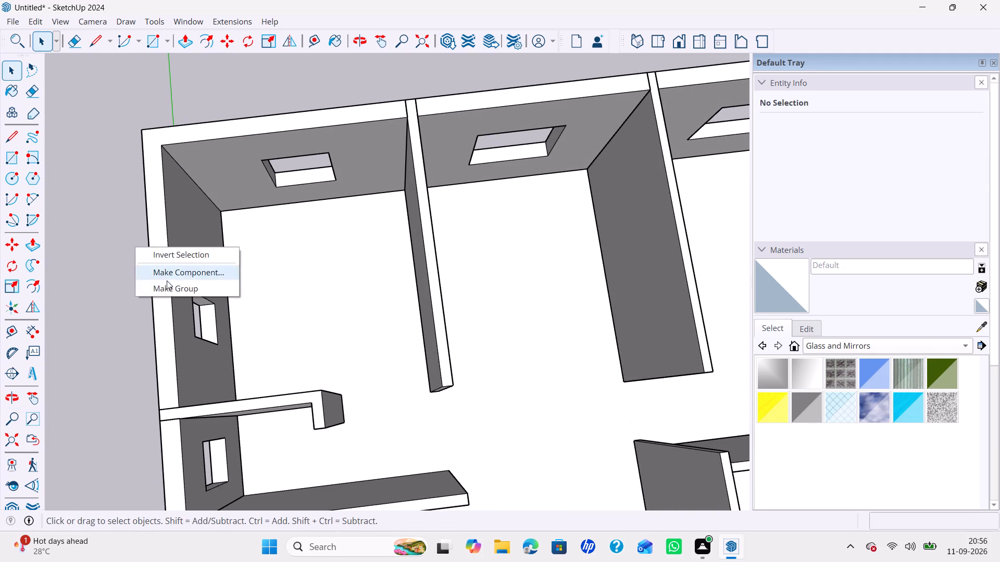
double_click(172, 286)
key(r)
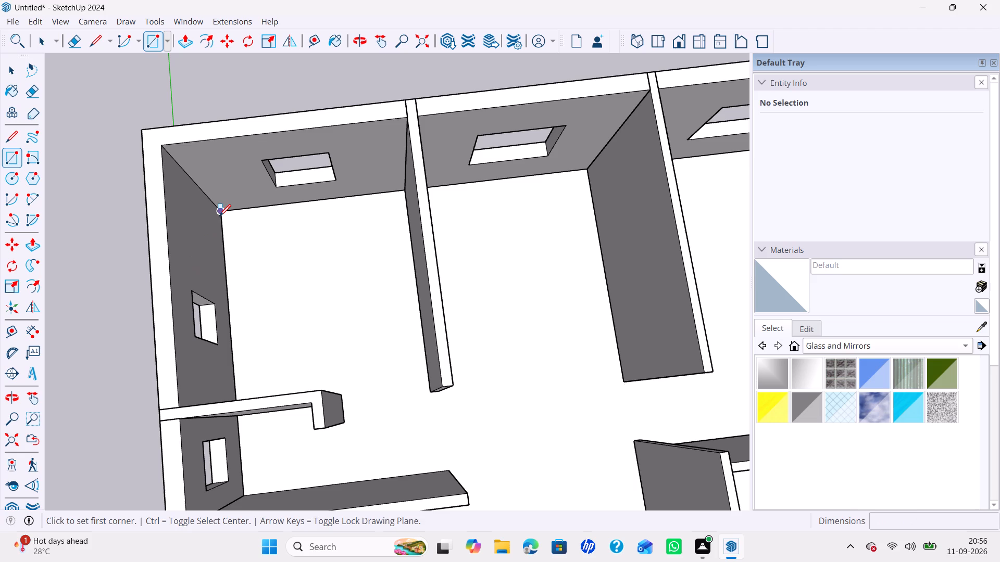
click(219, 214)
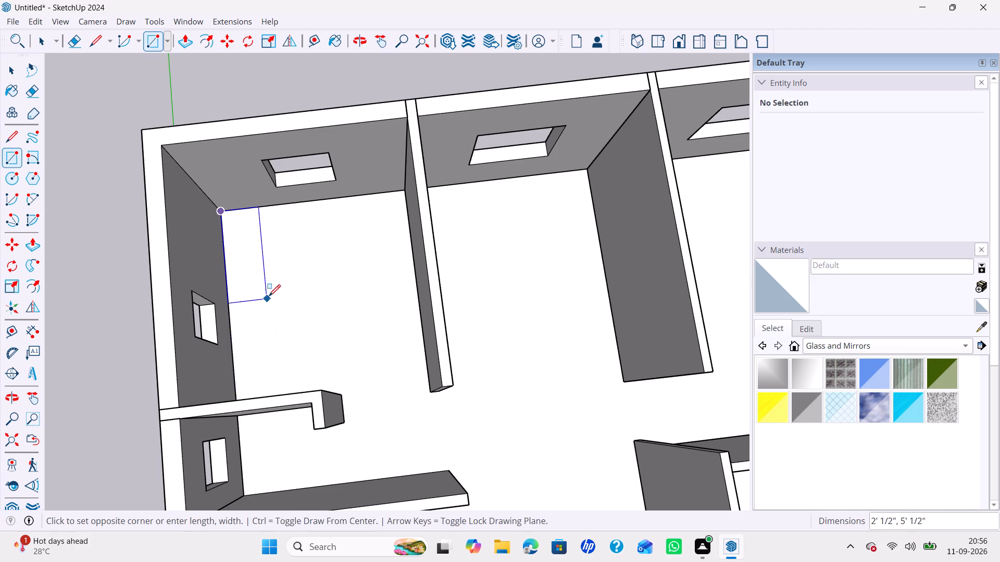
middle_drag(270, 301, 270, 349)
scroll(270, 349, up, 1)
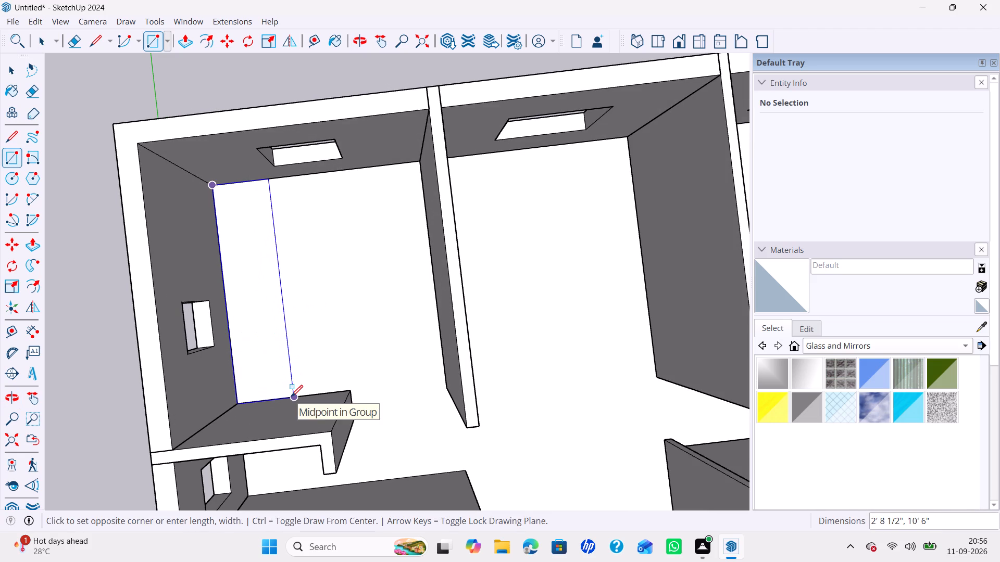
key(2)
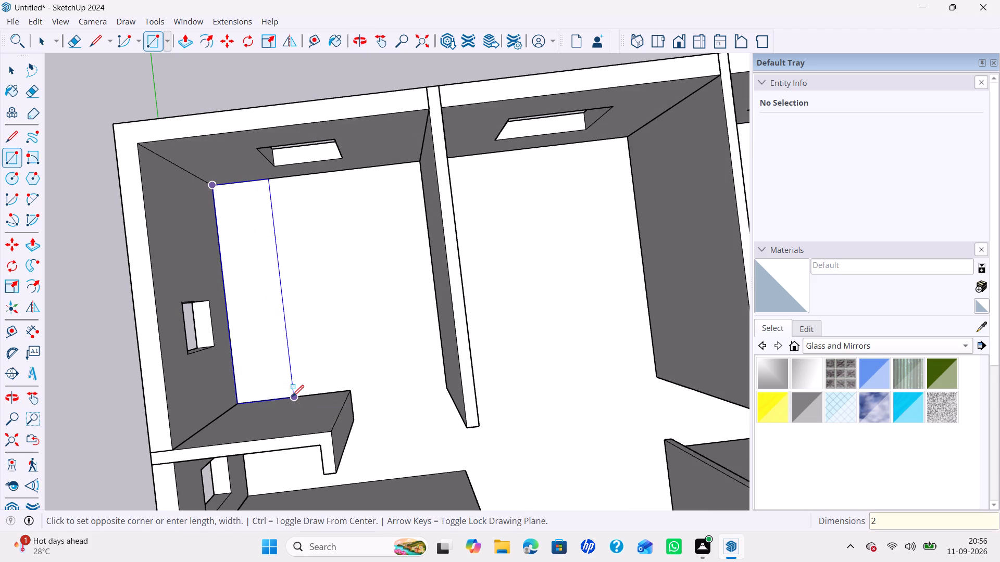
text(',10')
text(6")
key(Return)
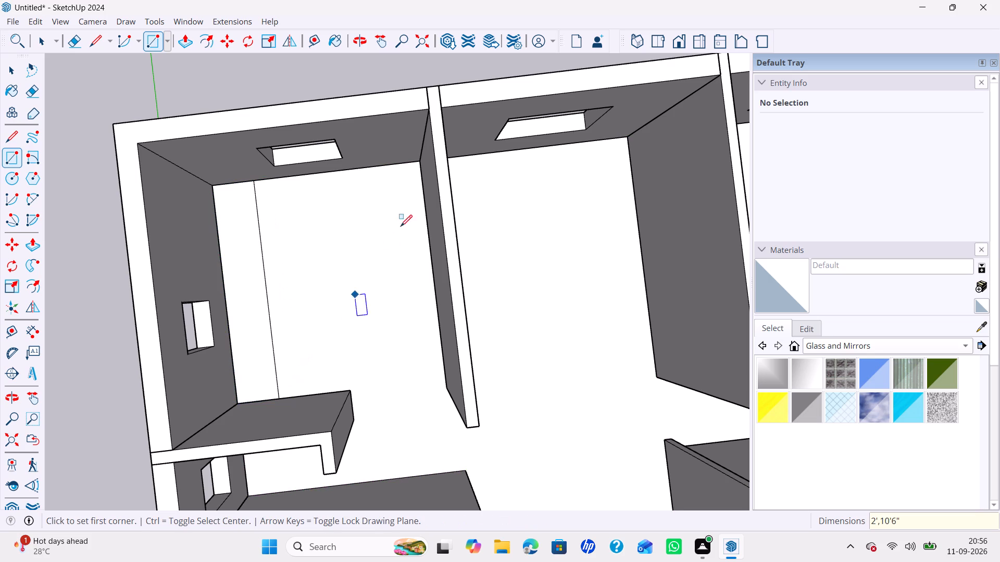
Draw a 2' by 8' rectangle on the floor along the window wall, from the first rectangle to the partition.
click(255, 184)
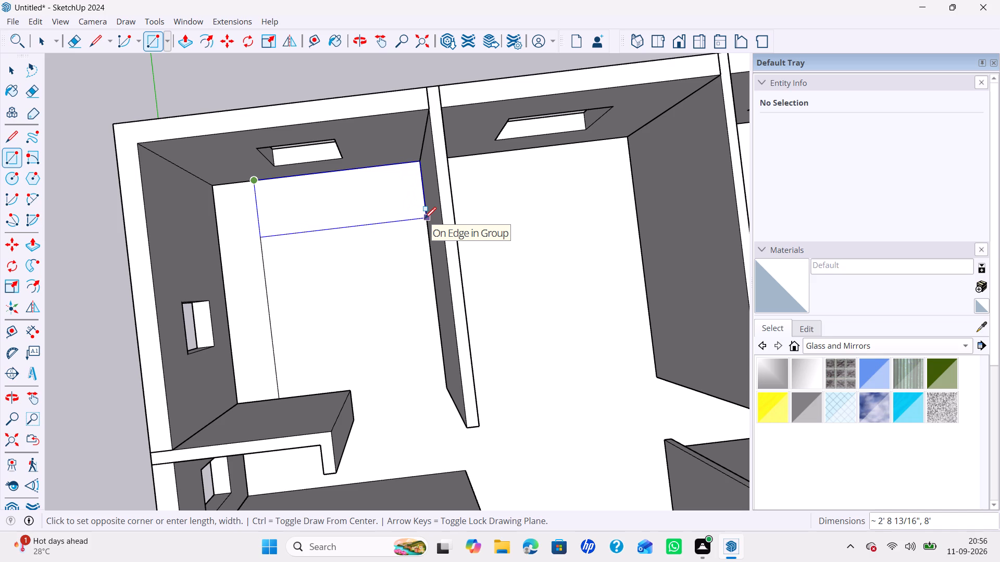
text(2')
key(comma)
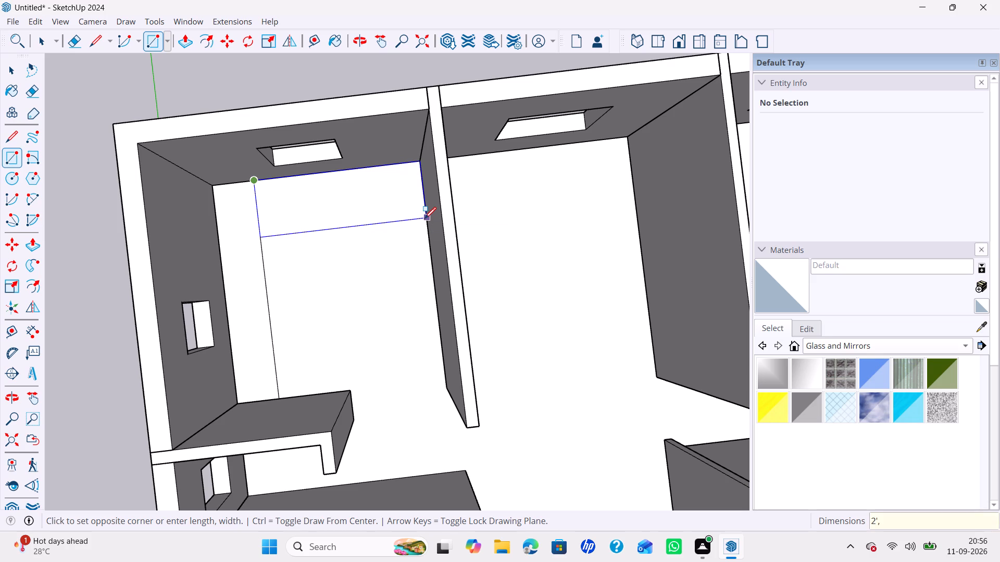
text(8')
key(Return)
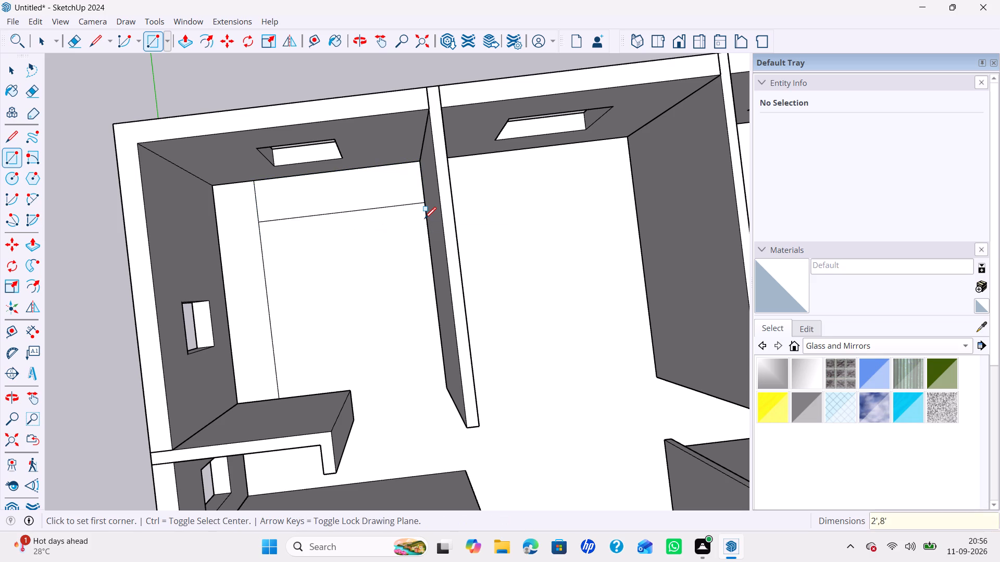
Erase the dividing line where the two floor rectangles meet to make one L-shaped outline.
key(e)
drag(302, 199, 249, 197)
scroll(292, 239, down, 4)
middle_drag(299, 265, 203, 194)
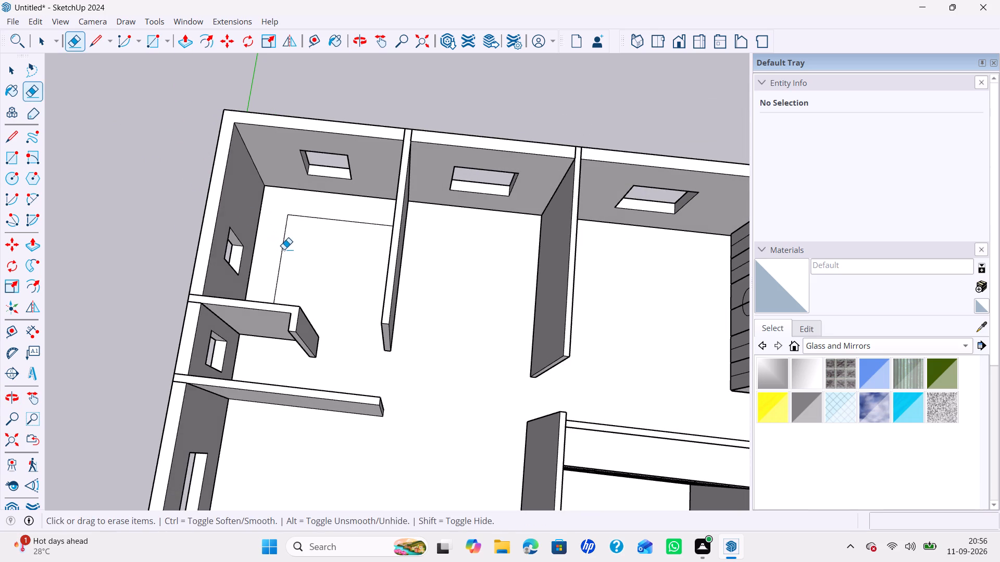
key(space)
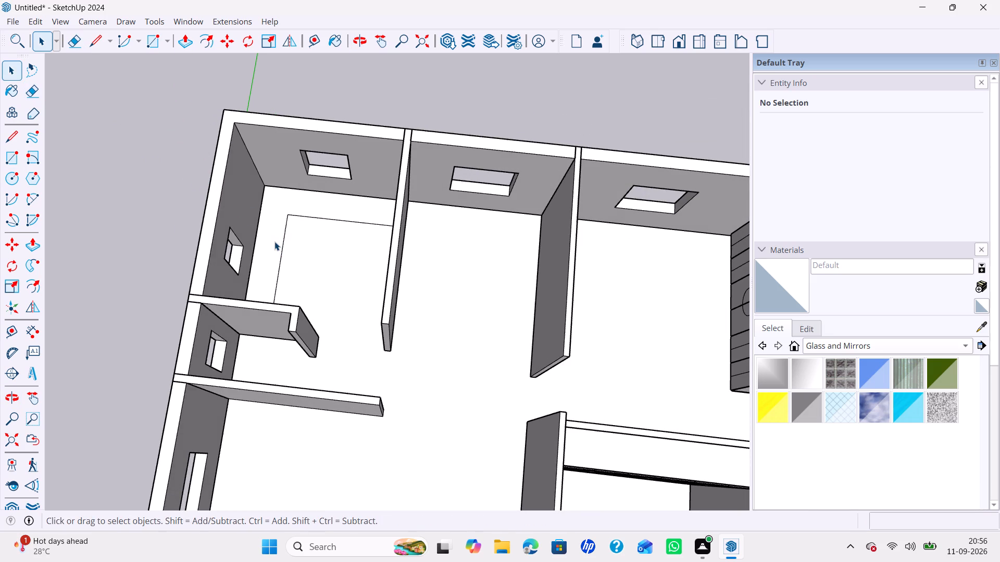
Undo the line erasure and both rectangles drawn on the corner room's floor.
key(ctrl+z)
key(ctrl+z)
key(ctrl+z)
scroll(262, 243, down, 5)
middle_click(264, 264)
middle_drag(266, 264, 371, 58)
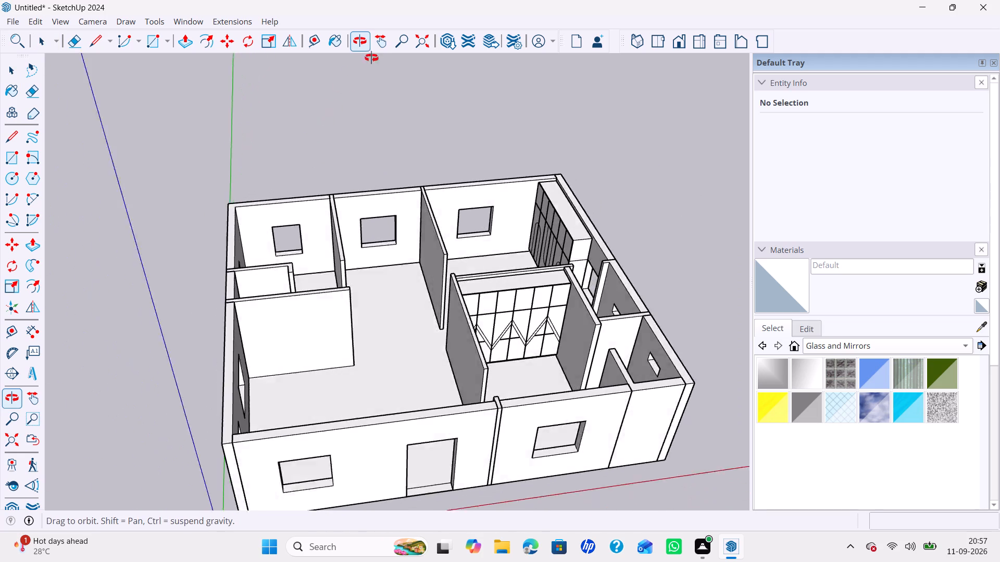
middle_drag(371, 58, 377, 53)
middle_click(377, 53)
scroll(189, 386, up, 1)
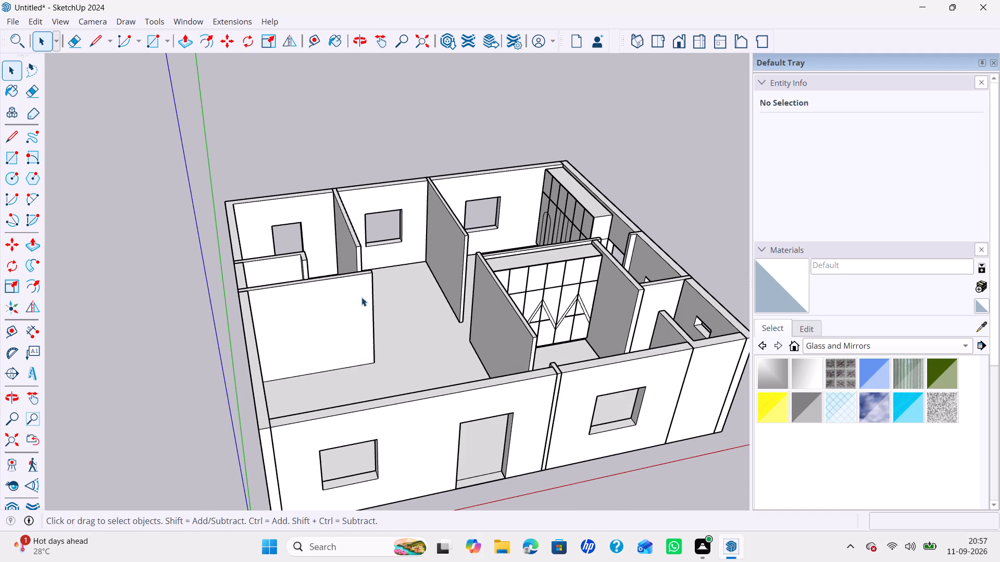
Make a new group and draw a 2' by 10'6" rectangle on the far corner room's floor along its outer side wall.
middle_drag(344, 331, 303, 445)
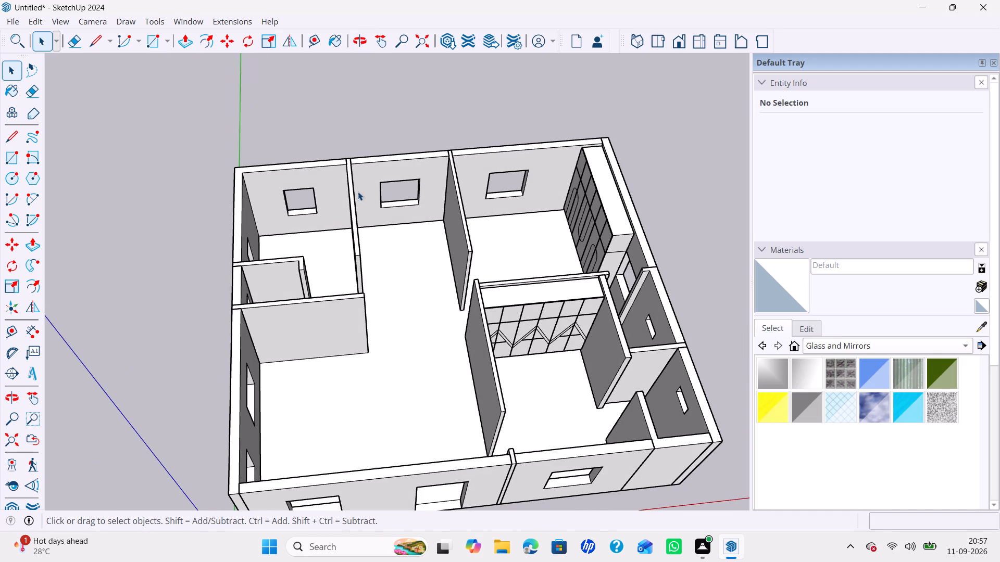
scroll(369, 224, down, 5)
middle_drag(378, 244, 364, 400)
right_click(339, 134)
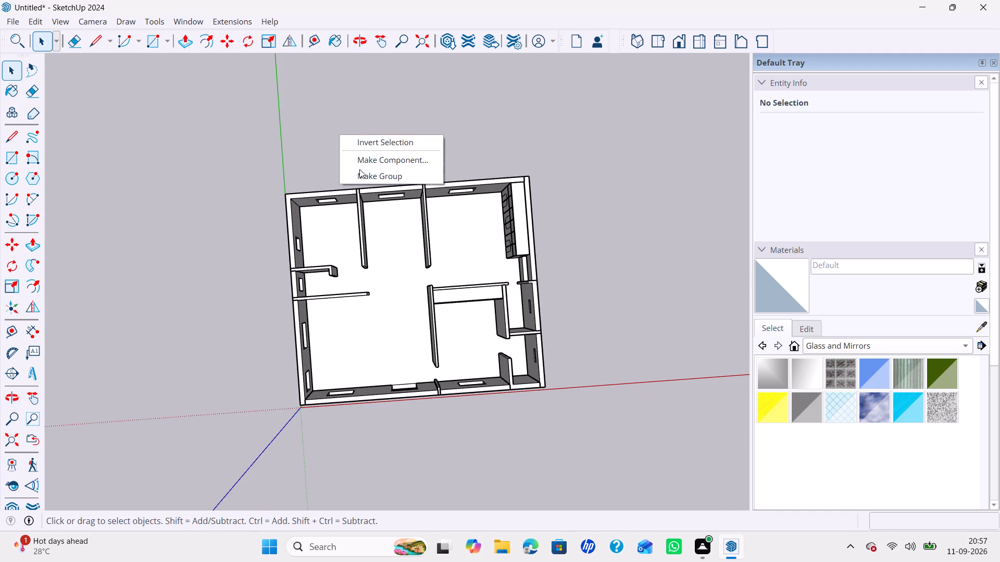
click(362, 174)
key(r)
scroll(319, 205, up, 5)
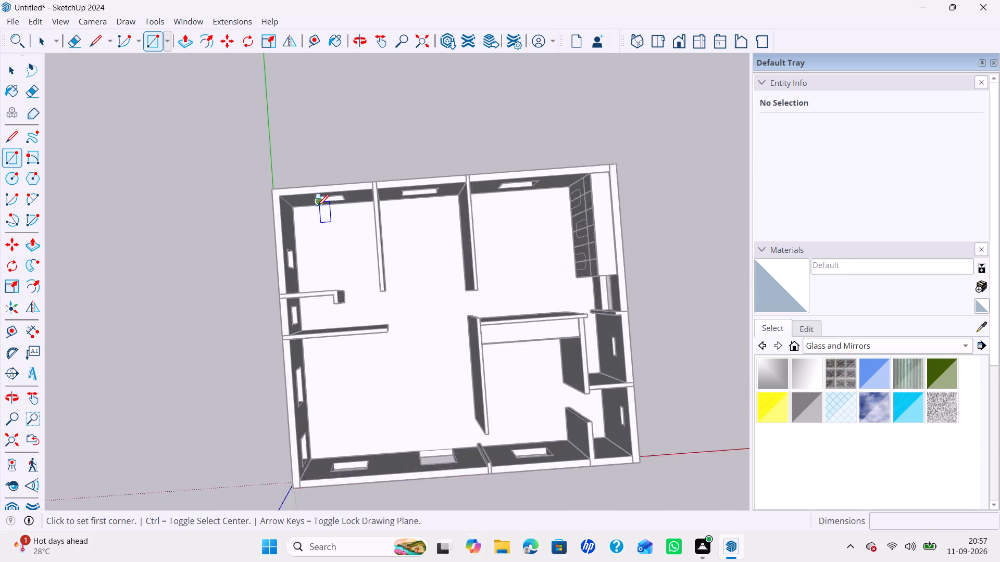
scroll(303, 226, up, 1)
scroll(302, 301, up, 6)
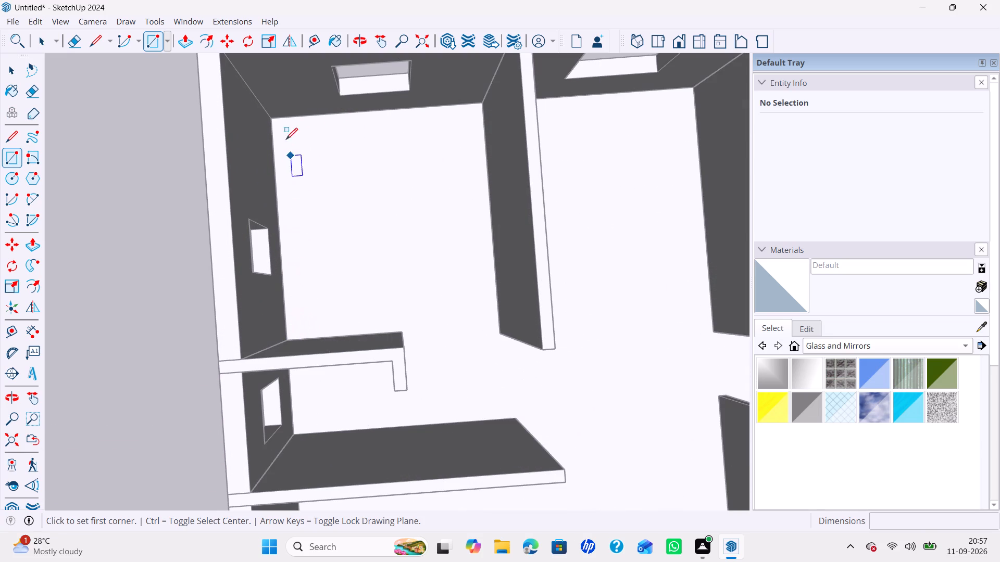
click(274, 119)
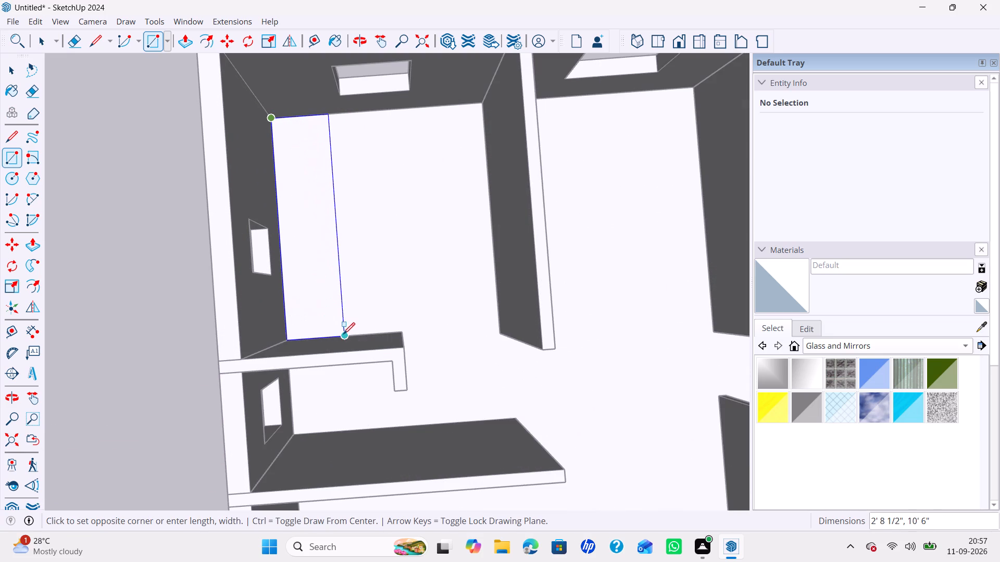
text(2',1)
text(0'6")
key(Return)
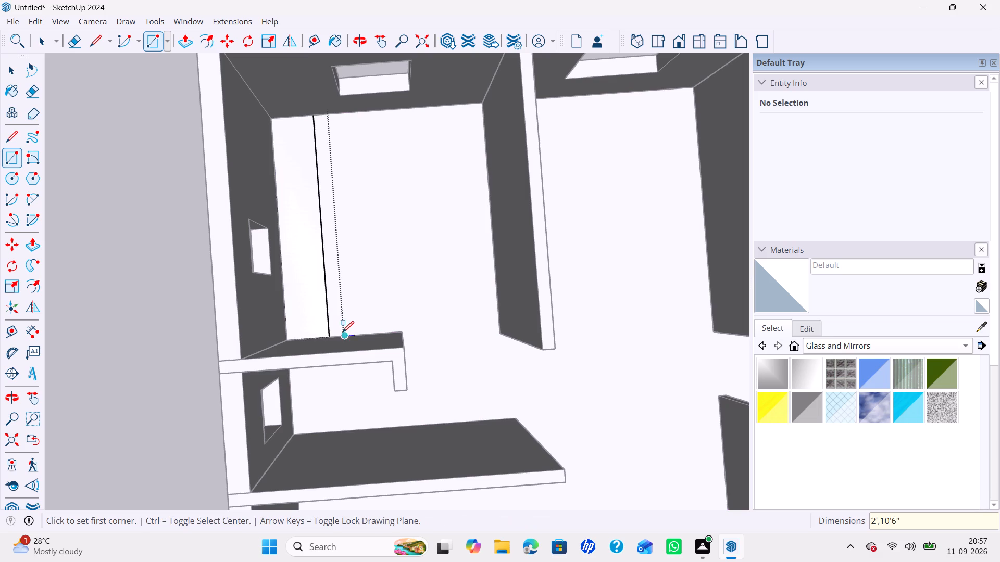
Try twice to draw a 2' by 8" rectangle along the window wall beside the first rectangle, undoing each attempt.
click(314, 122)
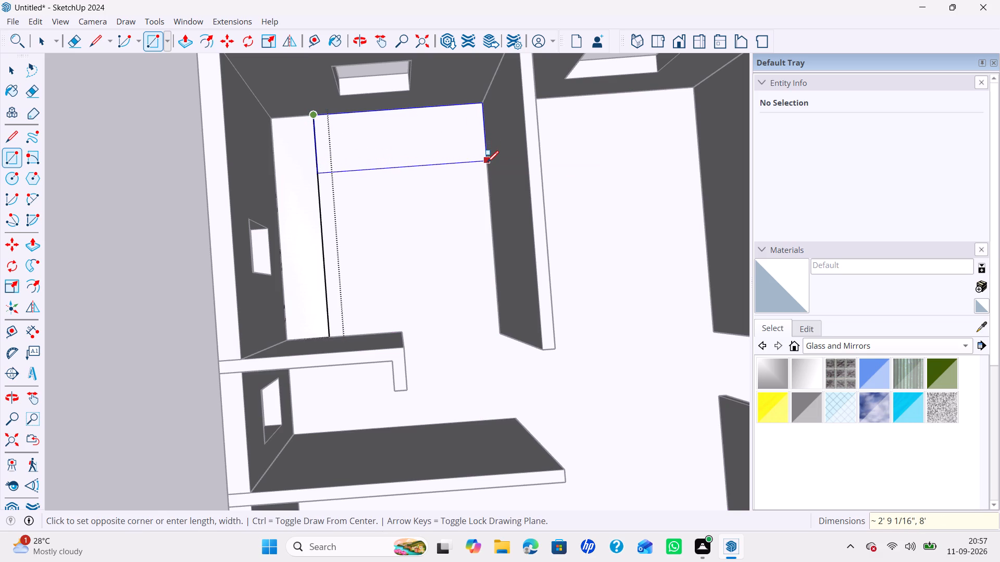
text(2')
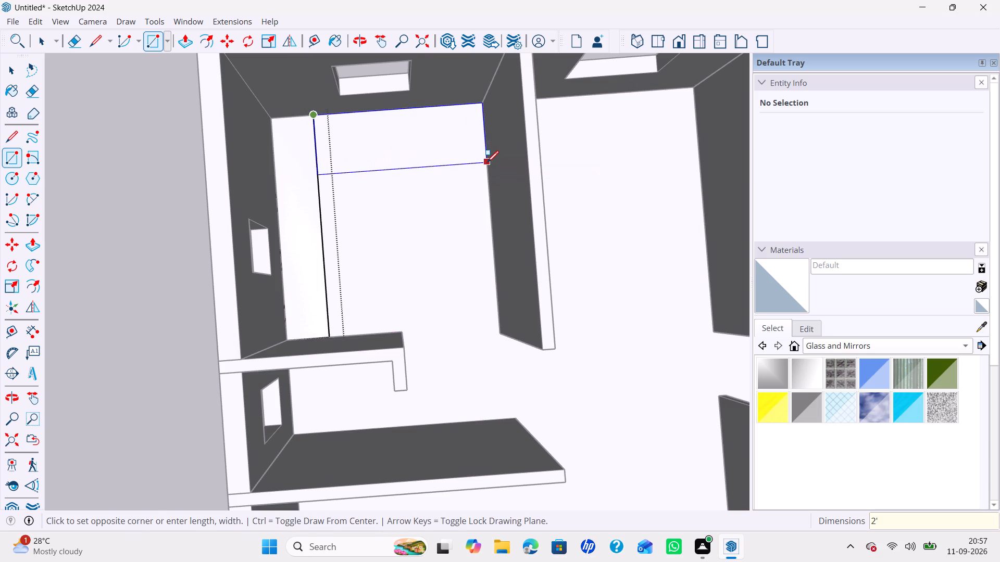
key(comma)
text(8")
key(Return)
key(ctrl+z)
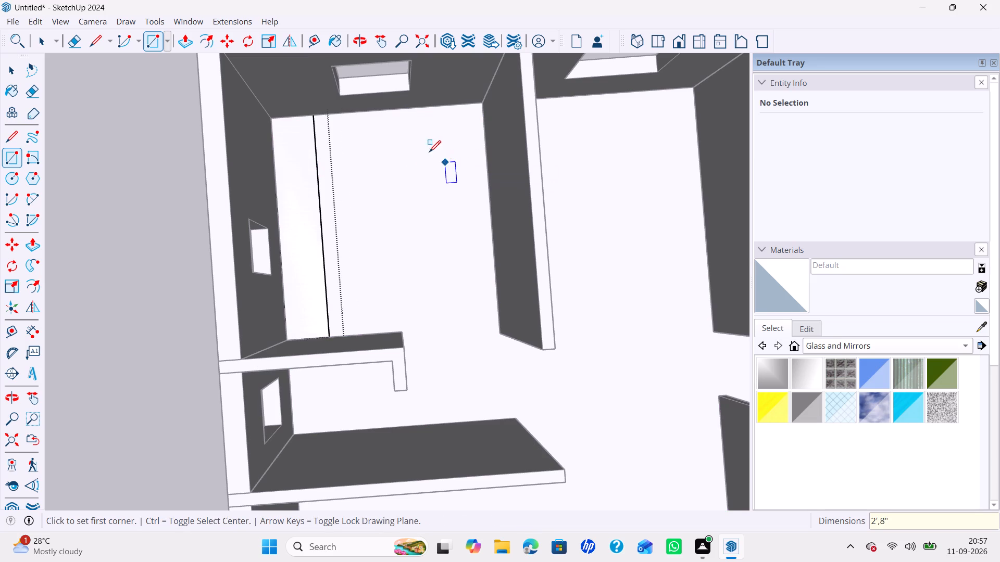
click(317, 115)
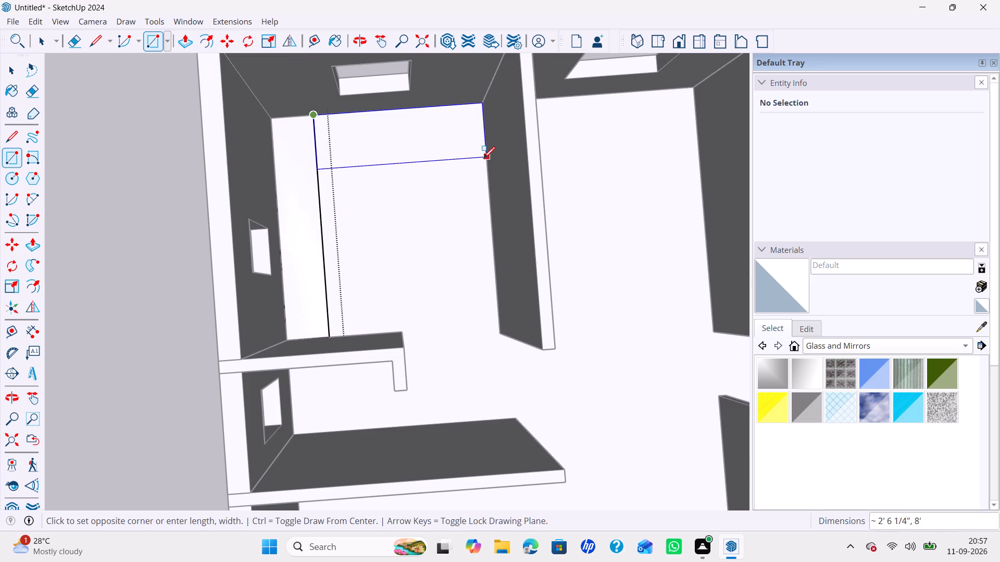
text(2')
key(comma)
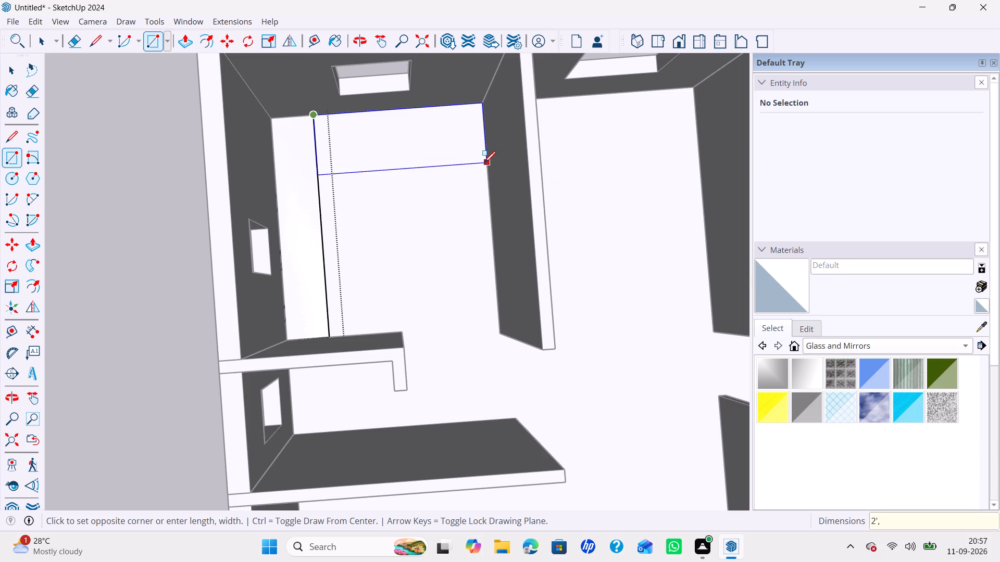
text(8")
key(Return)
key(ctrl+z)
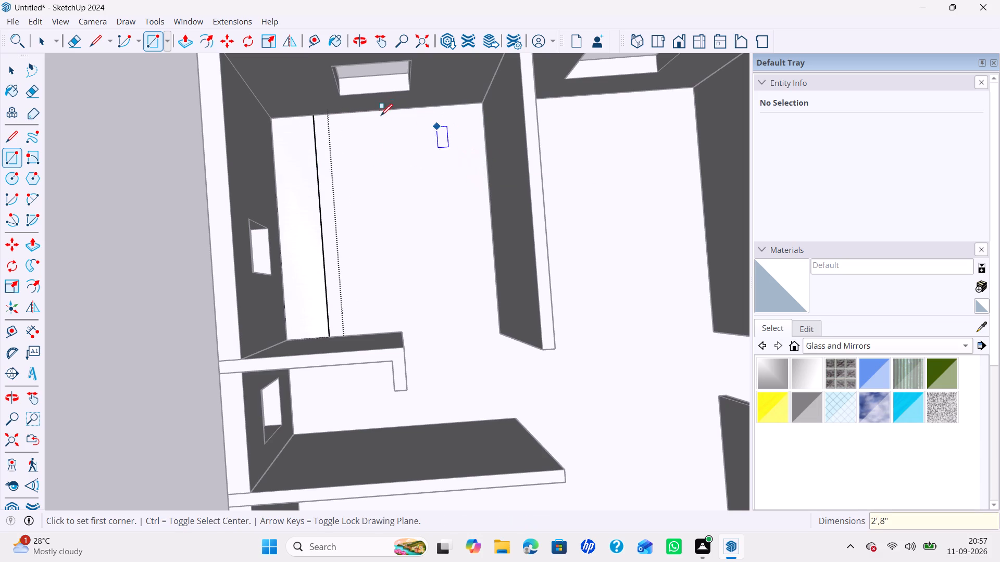
Draw a 2' by 8' rectangle on the floor along the window wall, from the first rectangle to the partition.
middle_drag(369, 170, 336, 103)
scroll(336, 103, up, 1)
click(331, 133)
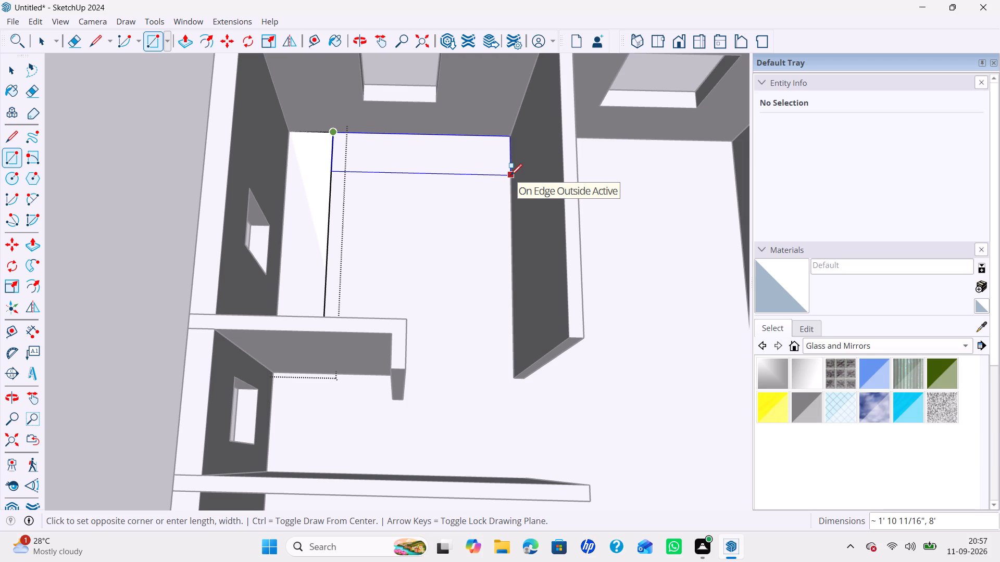
key(2)
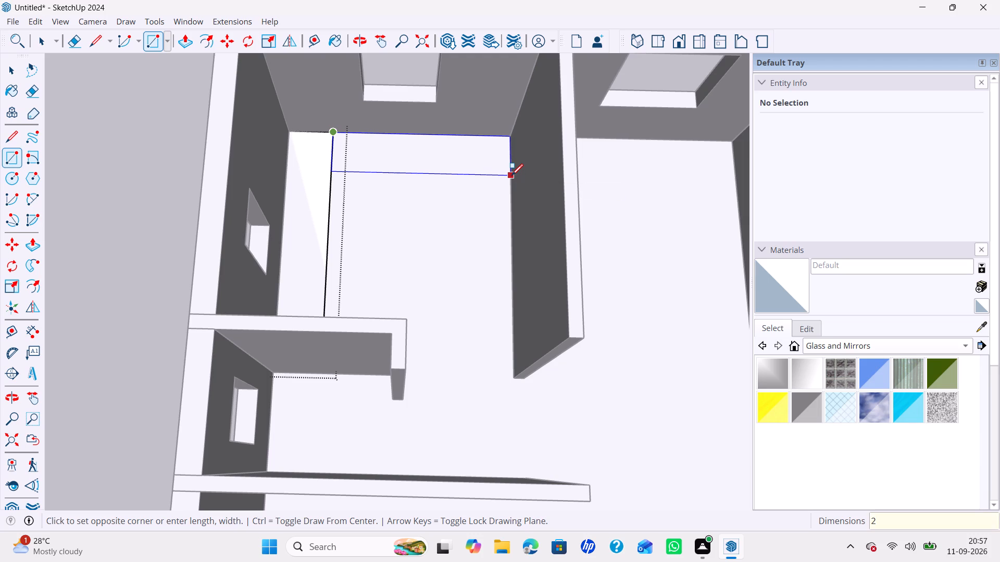
text('.)
key(BackSpace)
key(comma)
text(8")
key(BackSpace)
key(apostrophe)
key(Return)
Erase the dividing line between the two floor rectangles to form one L-shaped face.
key(e)
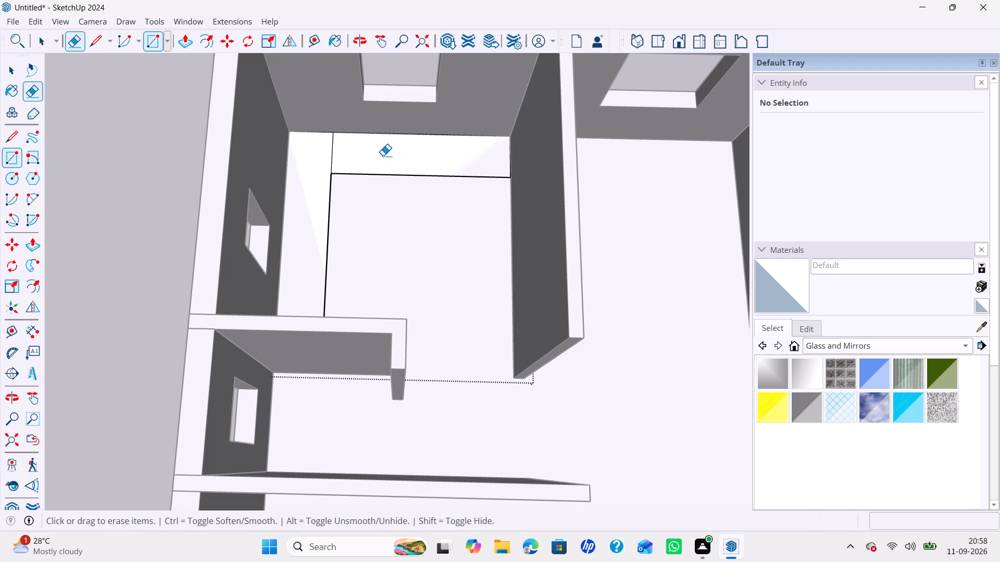
drag(350, 155, 327, 158)
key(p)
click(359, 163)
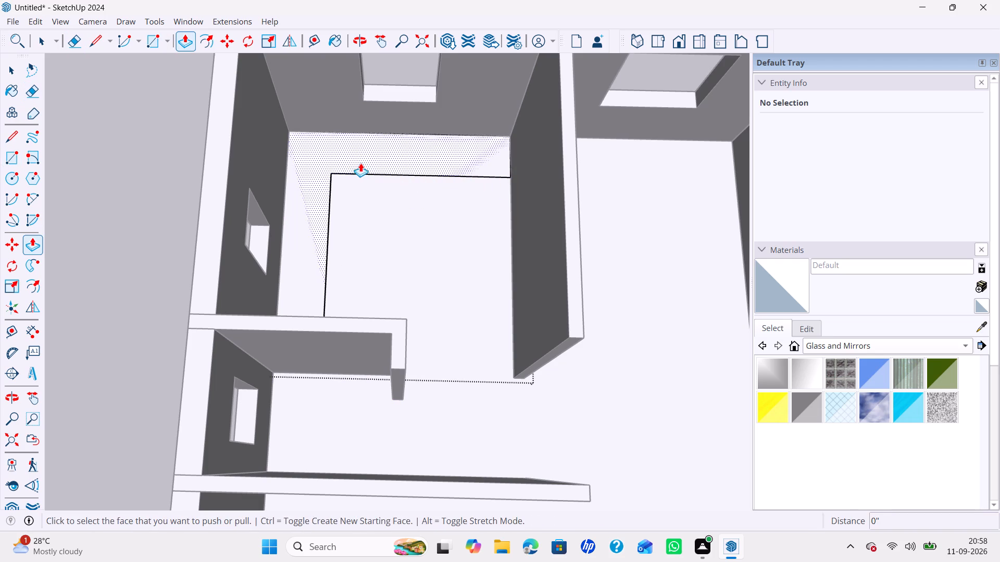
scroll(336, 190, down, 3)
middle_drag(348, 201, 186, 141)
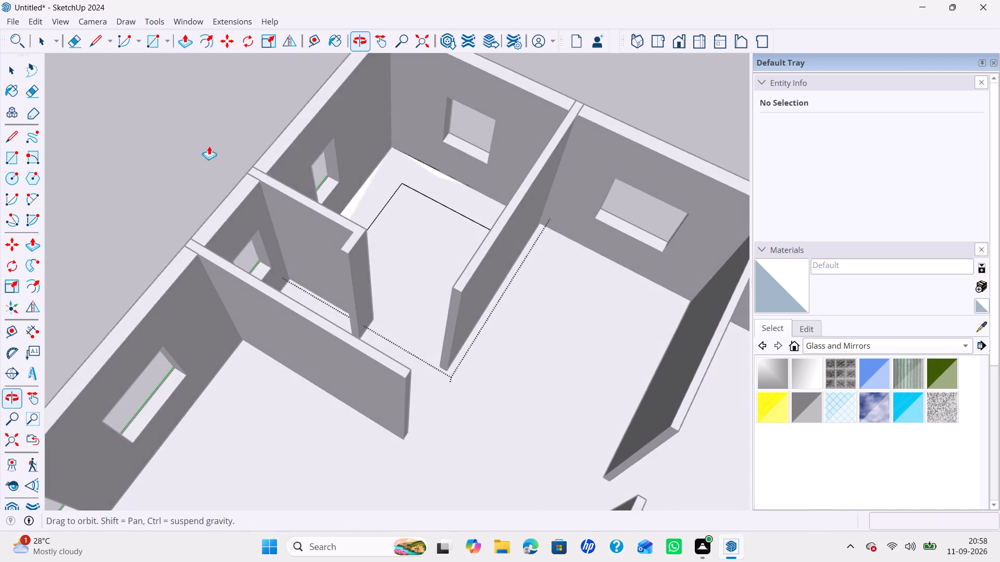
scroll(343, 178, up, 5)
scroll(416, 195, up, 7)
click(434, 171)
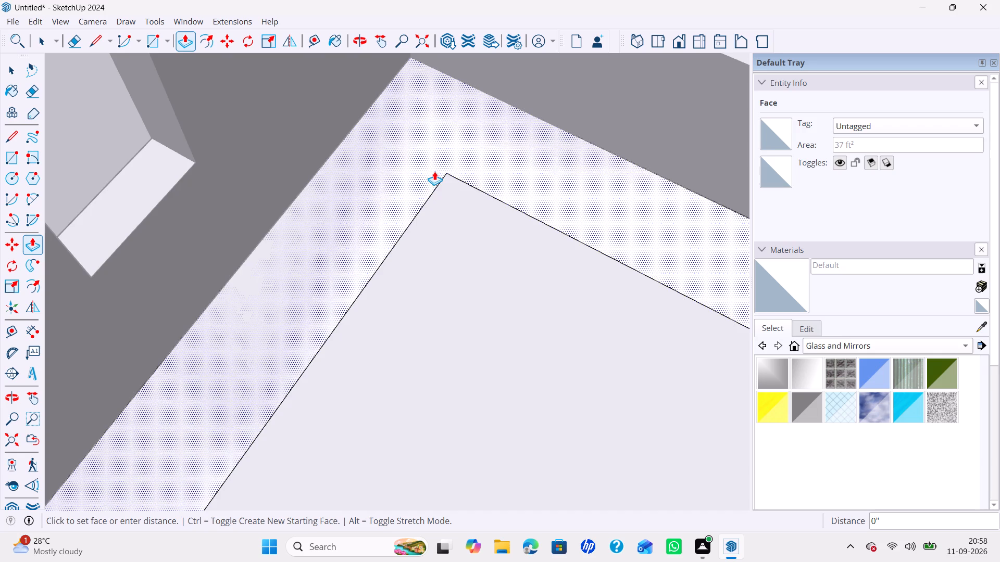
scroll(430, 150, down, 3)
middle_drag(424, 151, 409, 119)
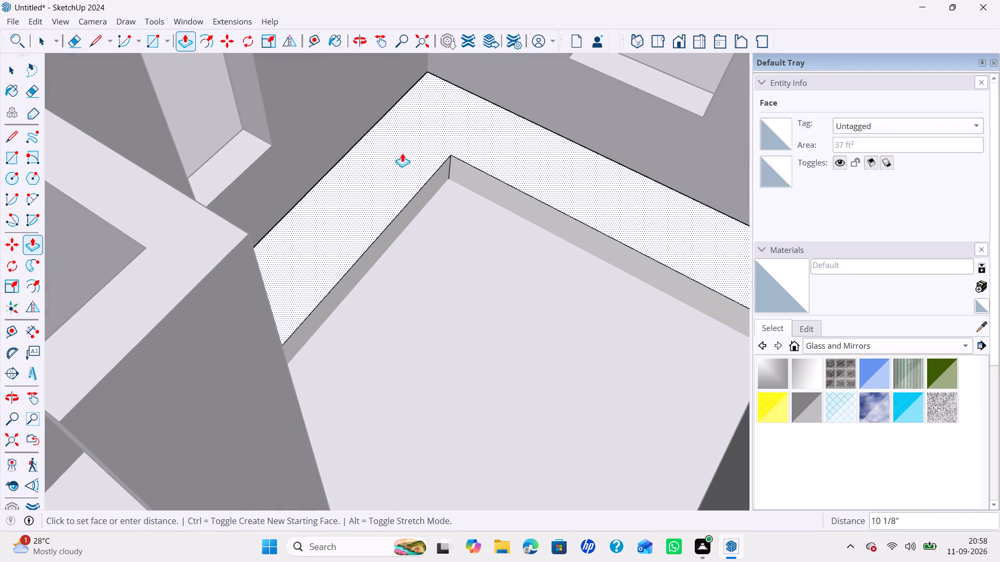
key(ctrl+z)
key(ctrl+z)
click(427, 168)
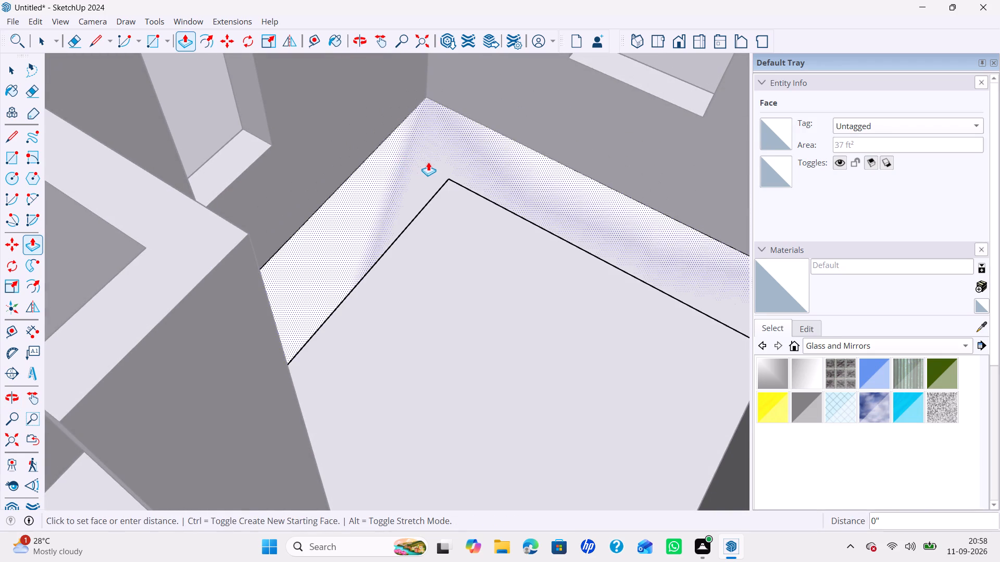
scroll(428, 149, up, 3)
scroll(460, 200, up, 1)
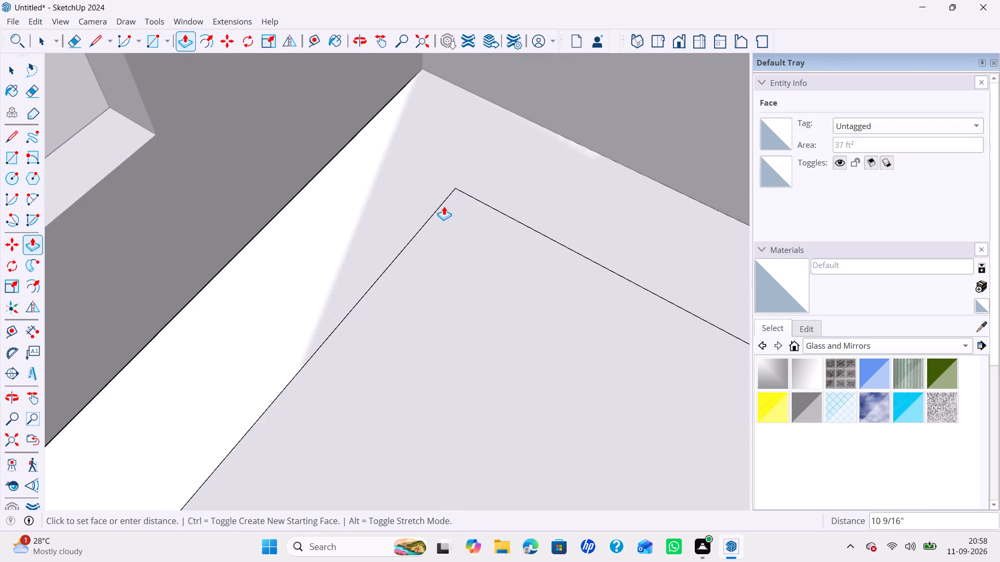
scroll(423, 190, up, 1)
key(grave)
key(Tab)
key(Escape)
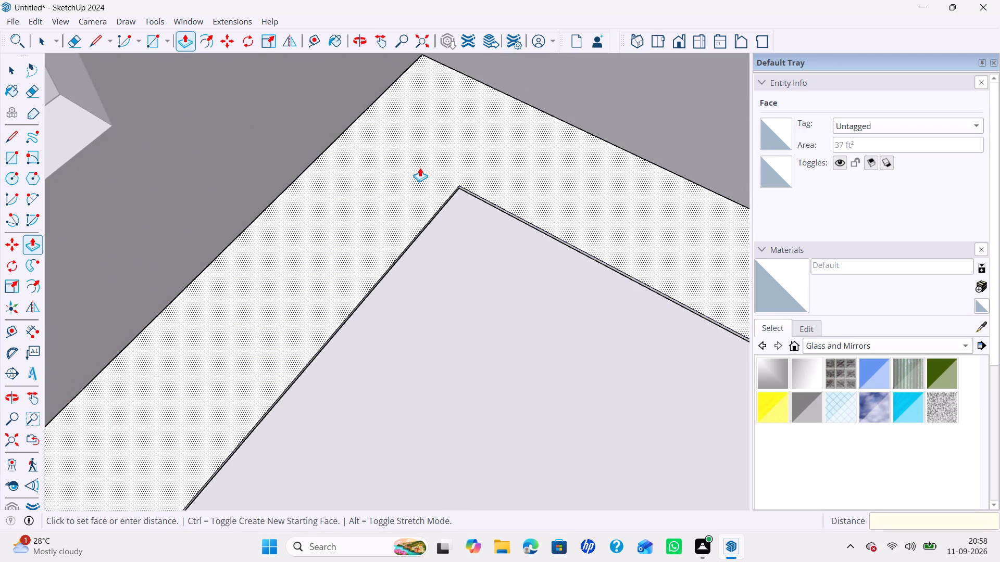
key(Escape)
Extrude the L-shaped floor face upward 850 mm to form the counter block.
scroll(448, 207, up, 10)
middle_drag(445, 206, 425, 160)
scroll(430, 178, up, 1)
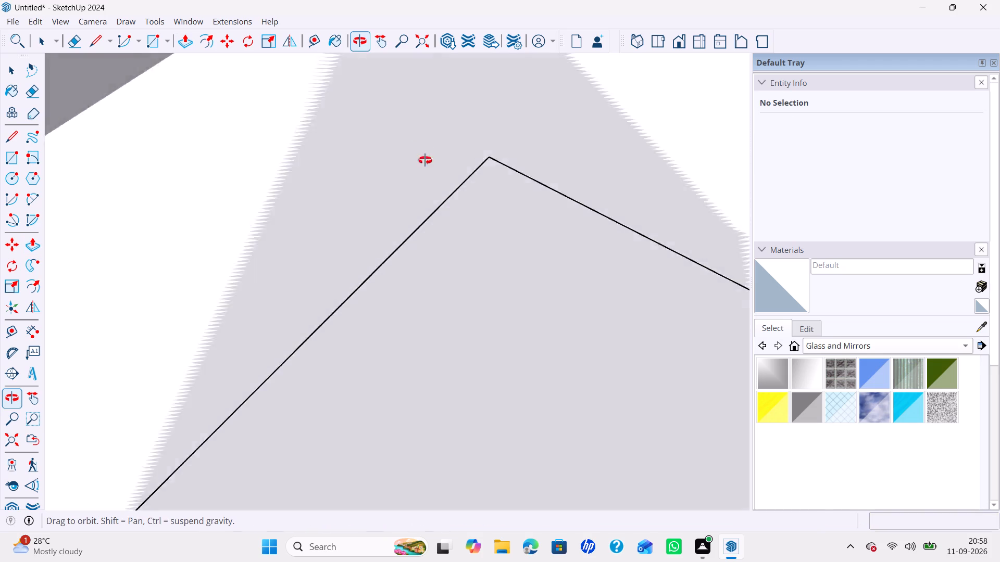
middle_drag(425, 160, 460, 219)
scroll(457, 203, down, 7)
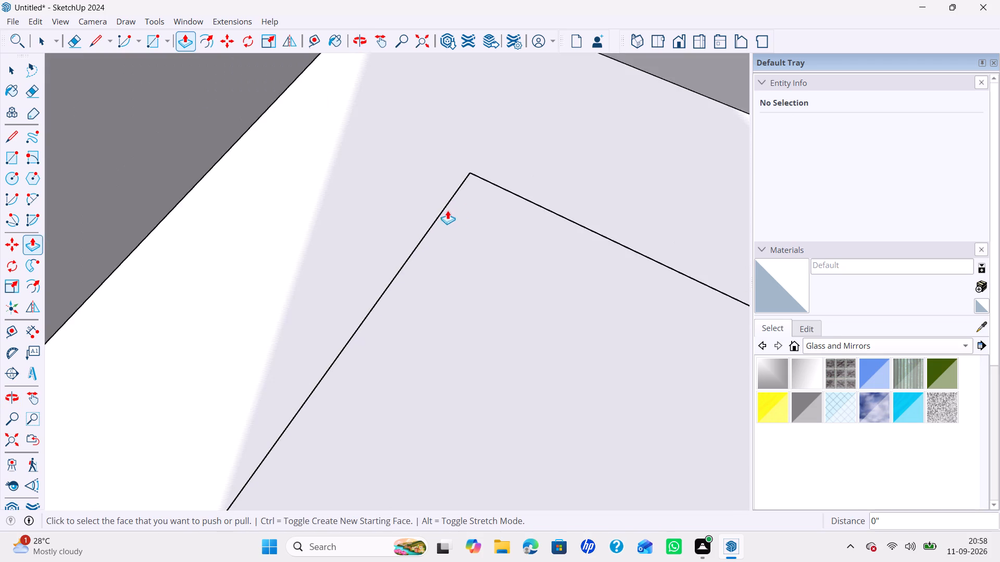
scroll(446, 206, down, 19)
click(443, 199)
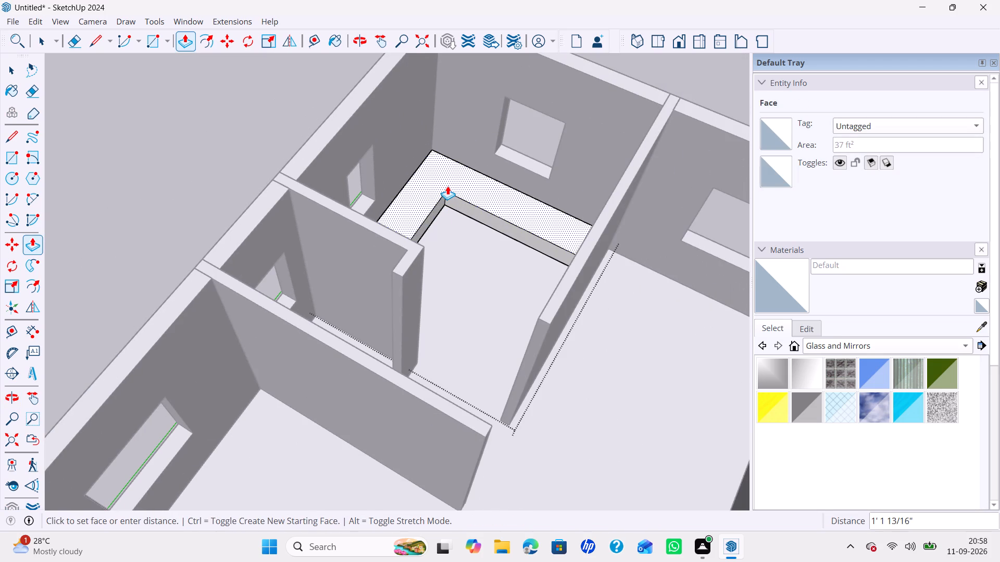
key(8)
text(50)
text(MM)
key(Return)
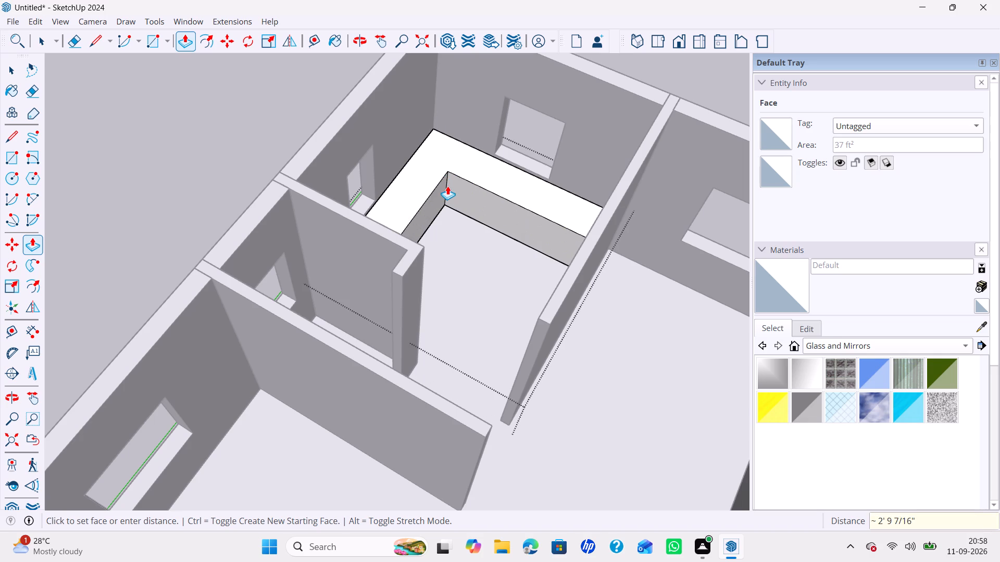
Push the counter's top face down 30 mm as a new starting face to mark off the worktop thickness.
click(430, 185)
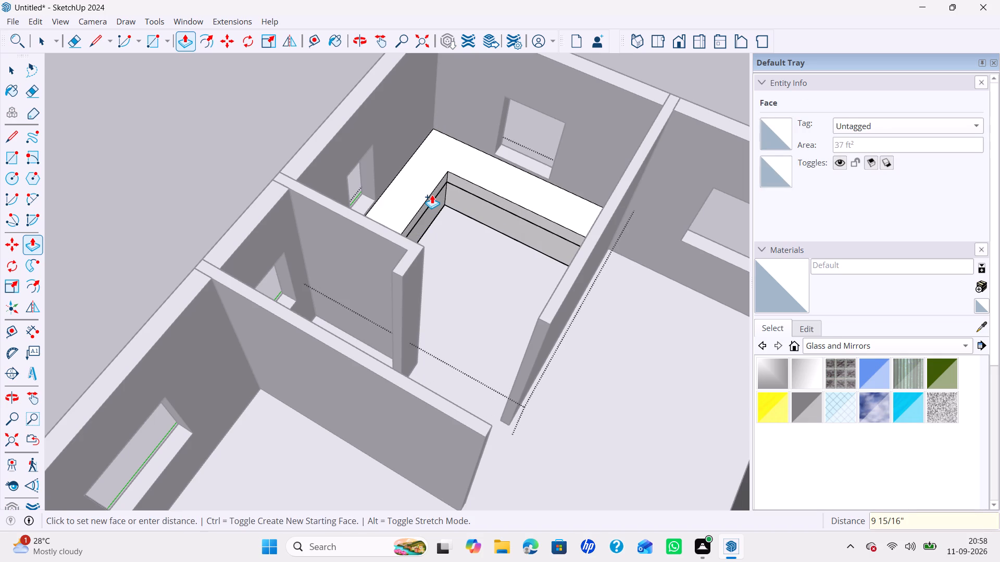
text(30)
text(MM)
key(Return)
key(space)
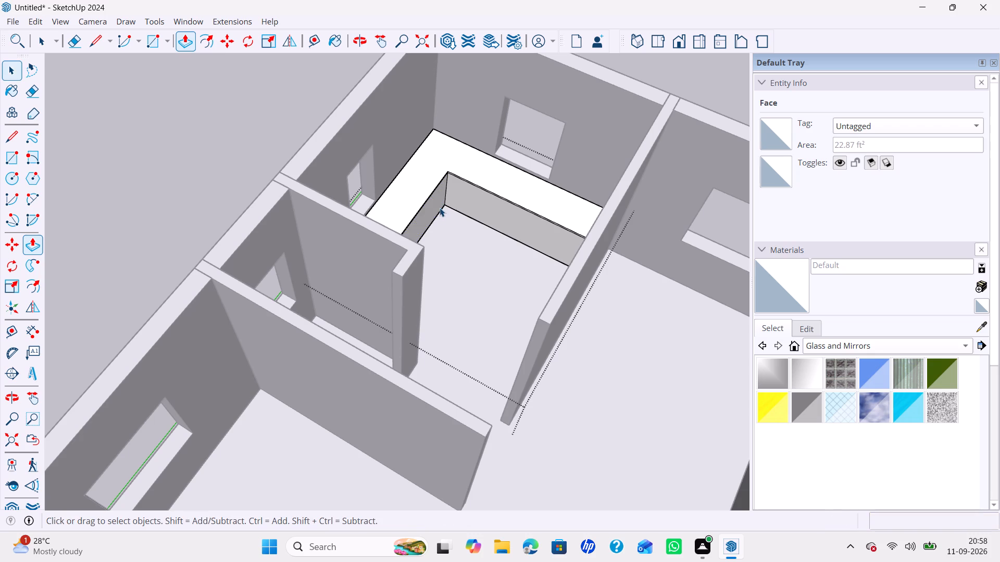
Copy the counter's two inner bottom edges vertically upward 100 mm to mark the plinth line.
scroll(440, 208, up, 4)
click(436, 216)
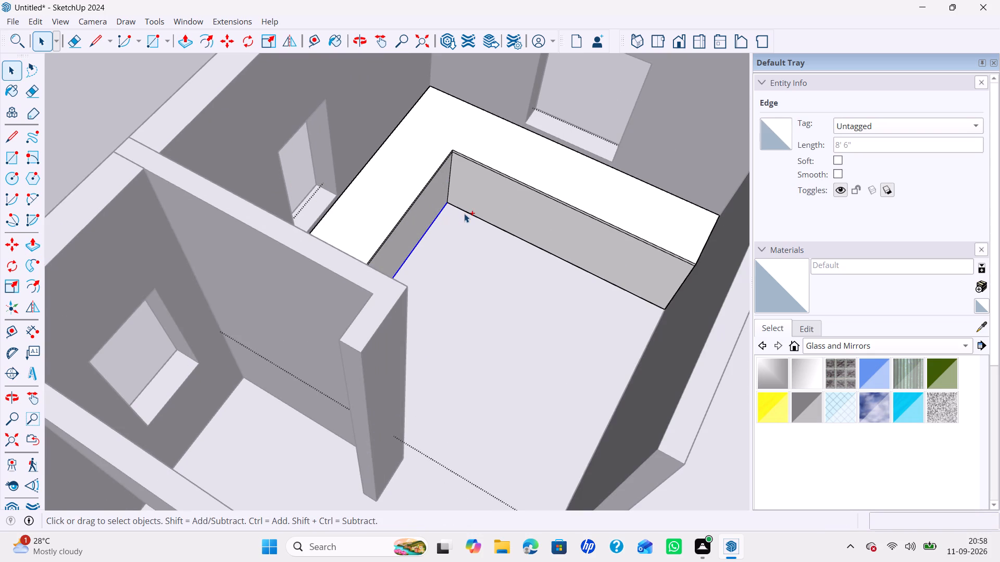
ctrl+click(472, 215)
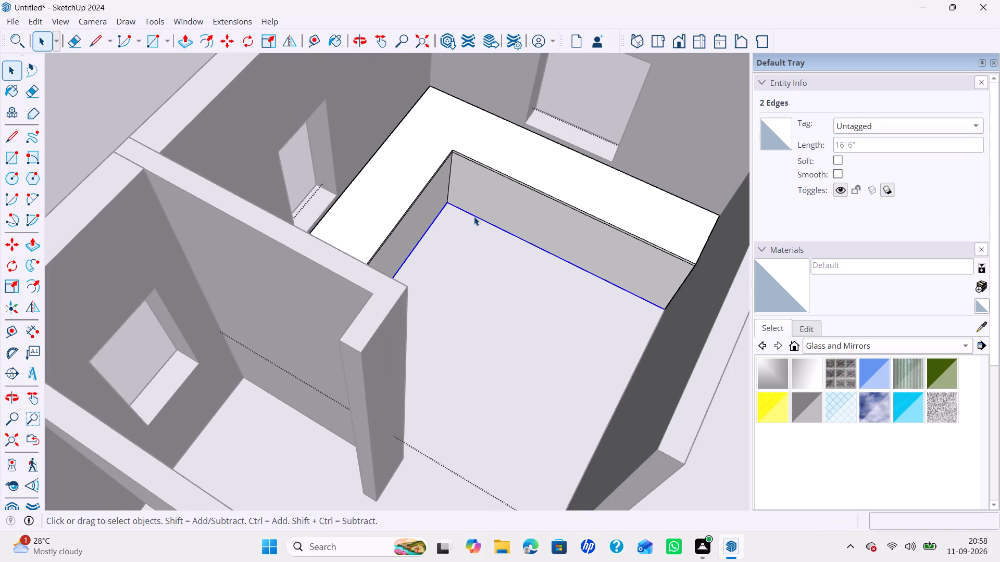
drag(481, 212, 476, 207)
key(m)
ctrl+click(451, 204)
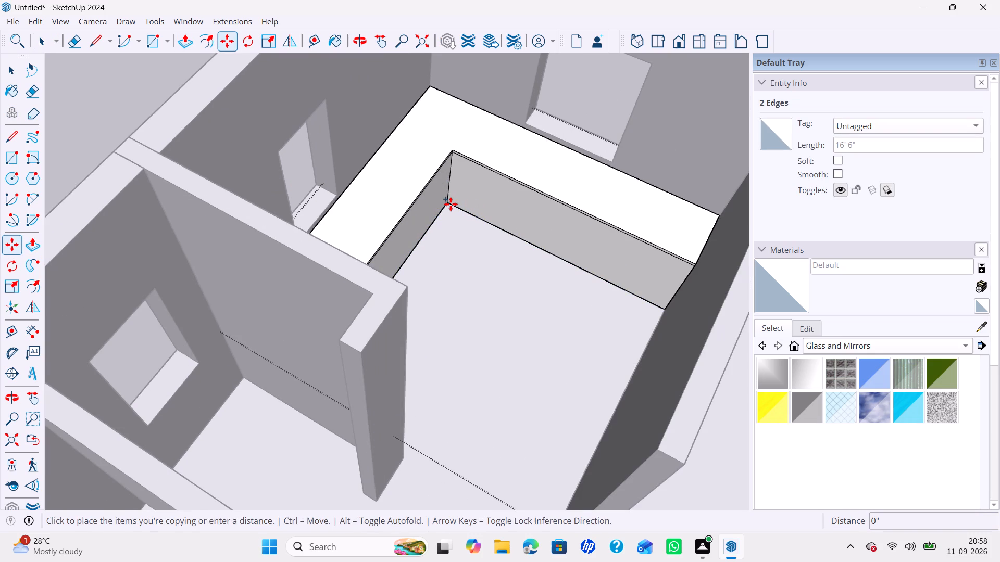
key(Up)
text(100MM)
key(Return)
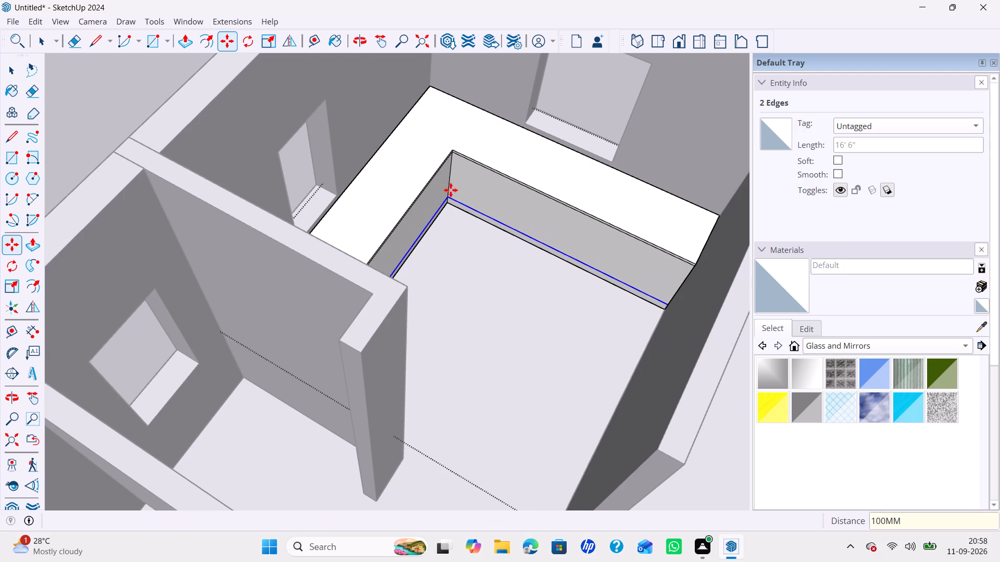
Recess the plinth strips along both inner fronts of the L-shaped counter by 2" using Push/Pull.
key(space)
scroll(474, 192, up, 5)
scroll(484, 204, down, 3)
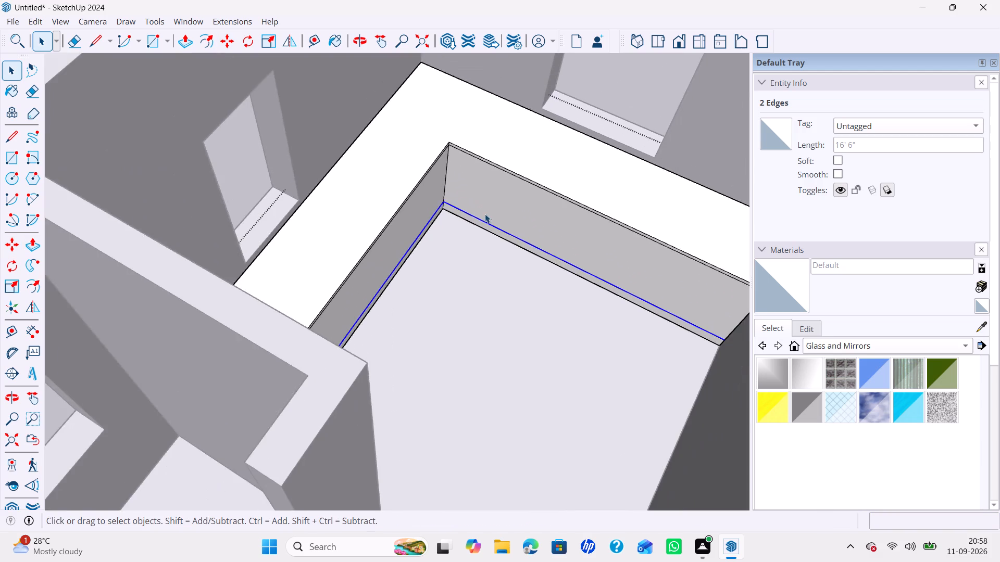
middle_drag(485, 214, 409, 165)
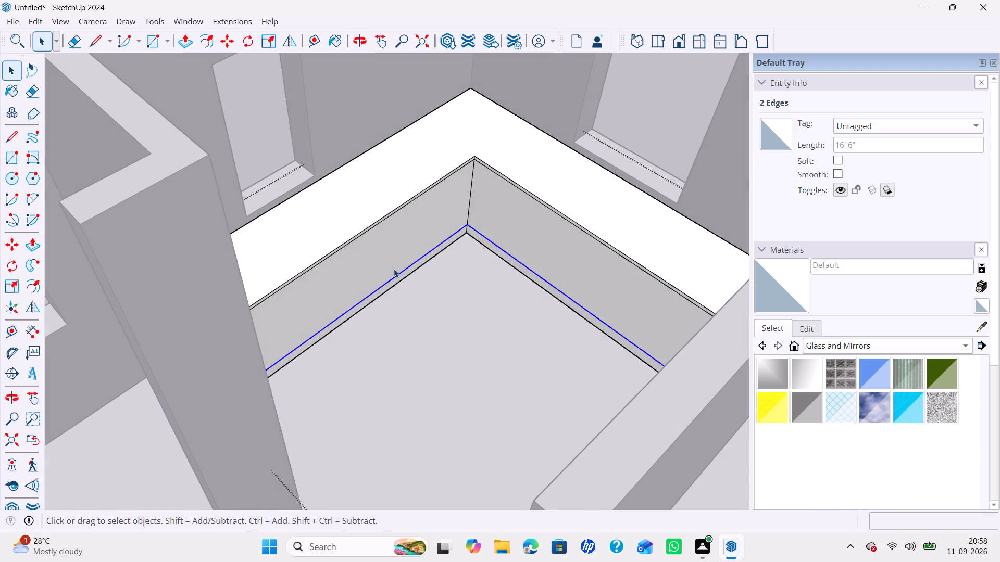
key(p)
click(395, 278)
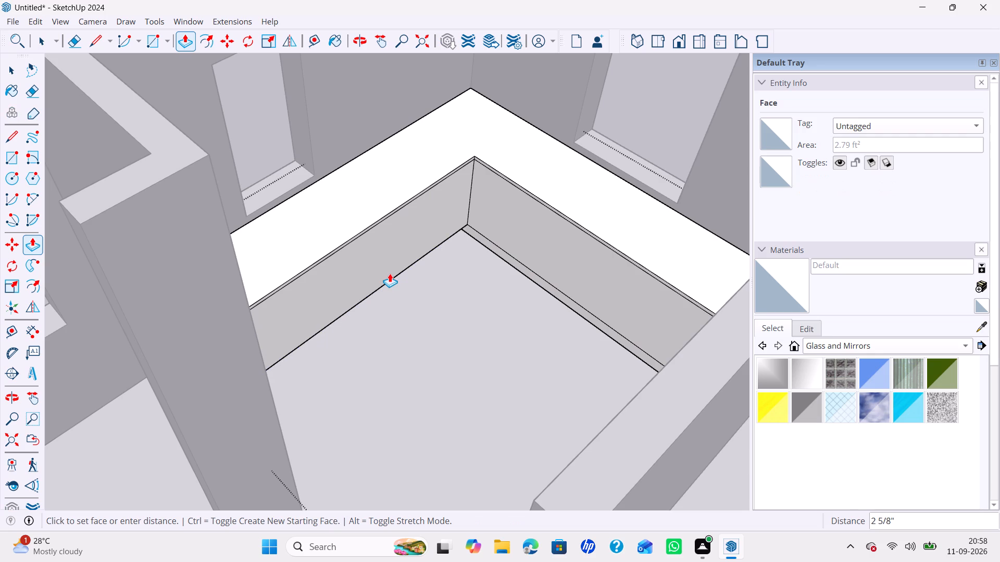
key(2)
key(shift+quotedbl)
key(Return)
double_click(494, 252)
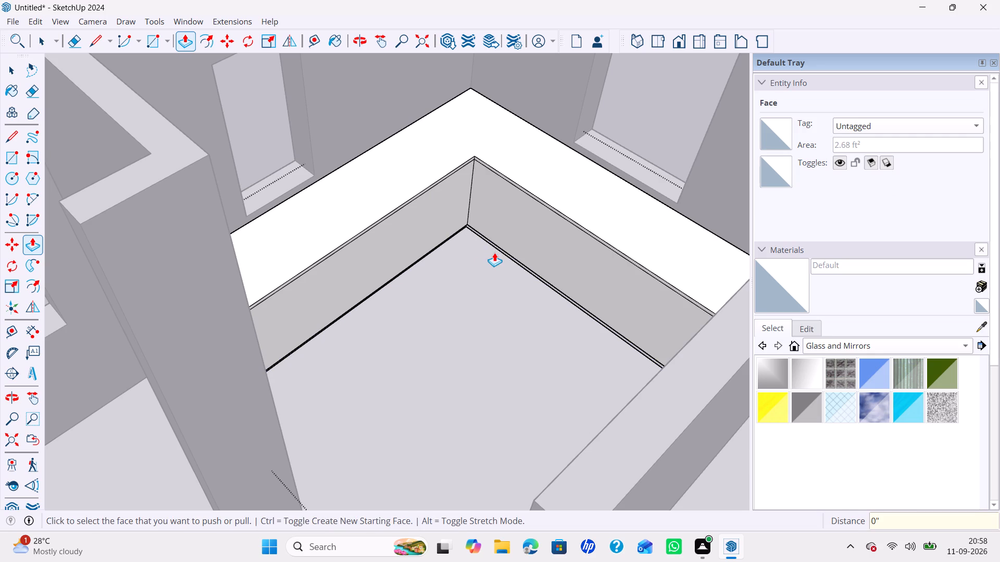
key(space)
Copy the vertical end edge of the longer counter arm's front 750 mm along that front to mark the first cabinet division.
scroll(478, 238, up, 1)
middle_drag(434, 204, 390, 210)
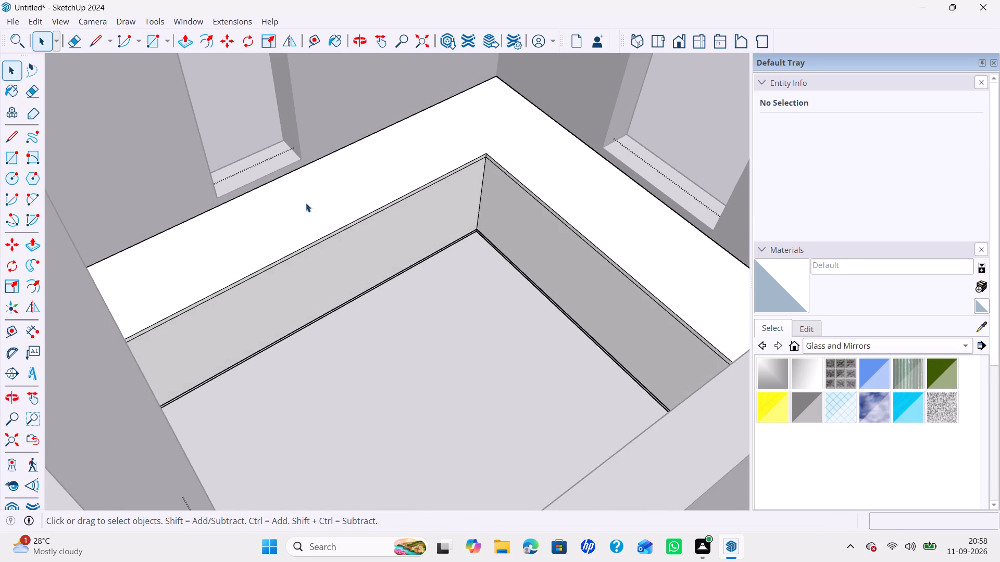
middle_click(293, 206)
scroll(344, 232, down, 6)
middle_drag(367, 253, 232, 285)
scroll(293, 246, up, 4)
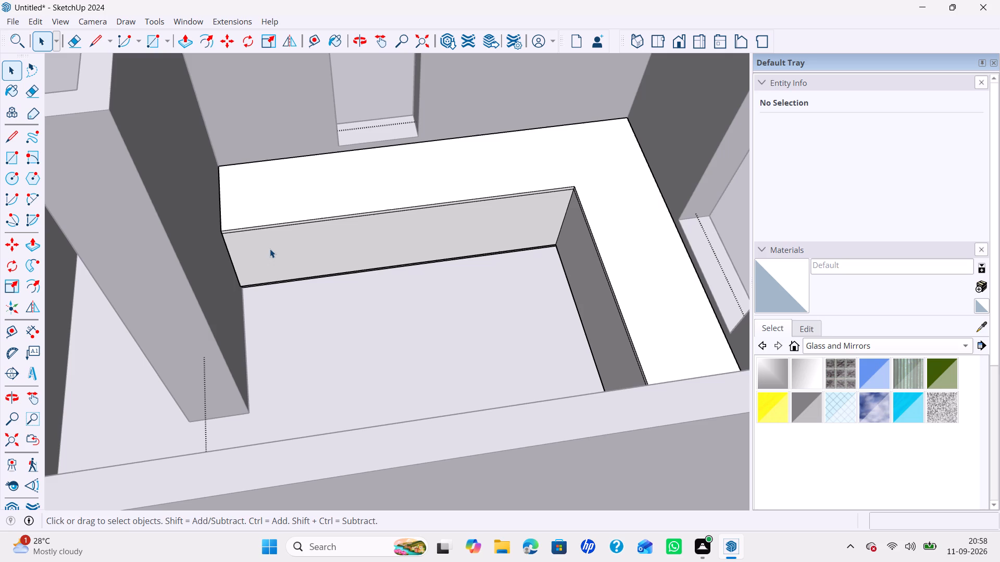
click(236, 275)
key(m)
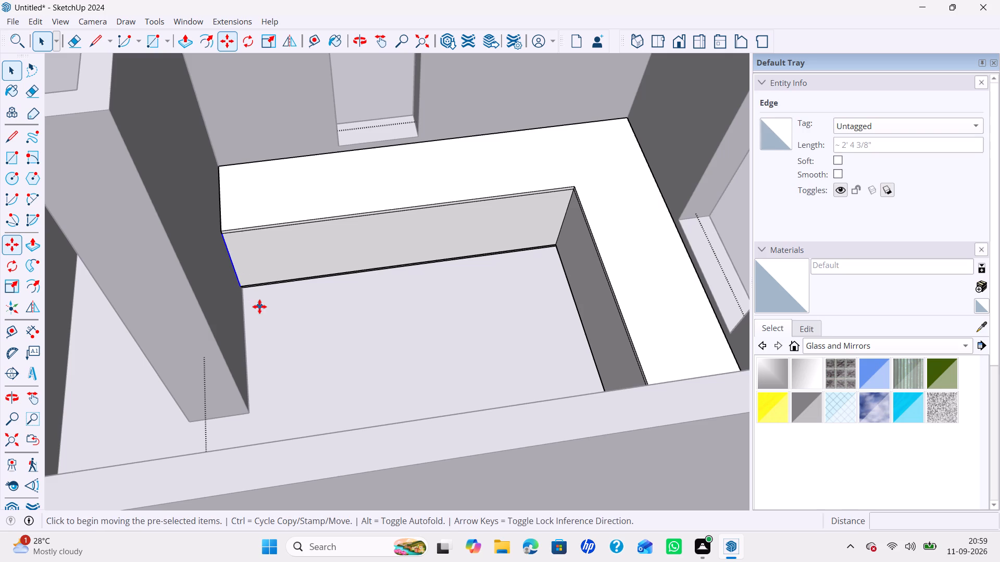
scroll(252, 301, up, 6)
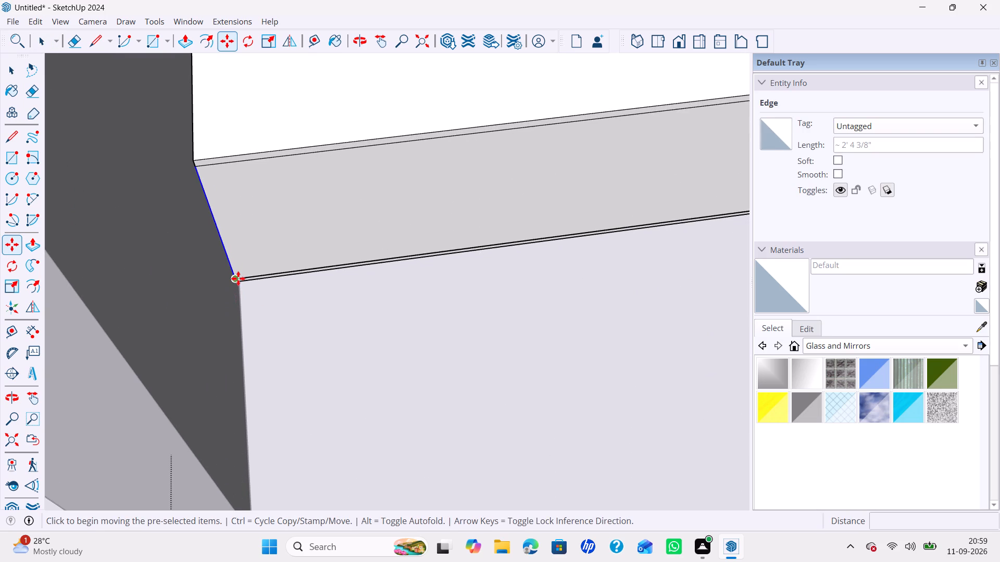
click(238, 278)
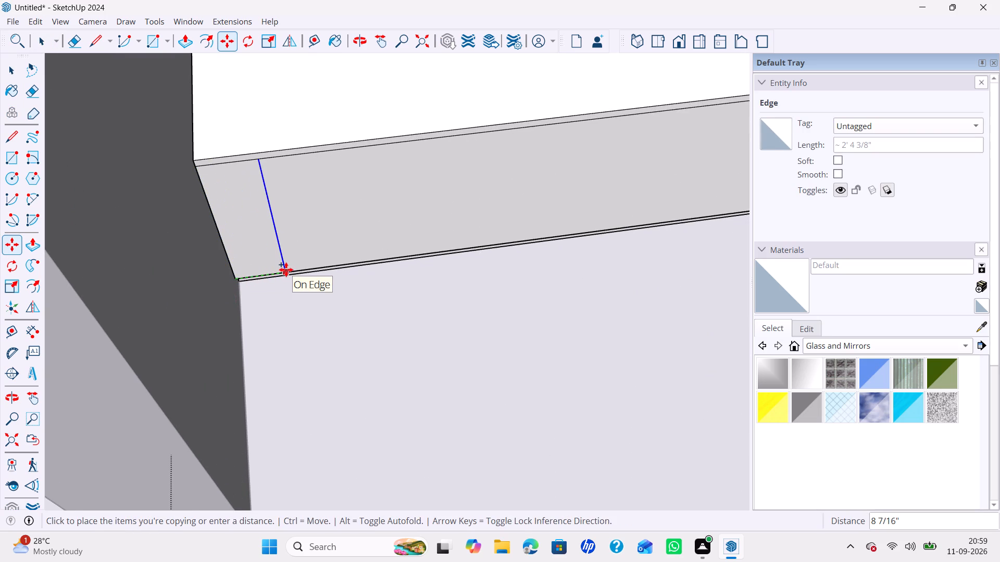
key(7)
text(50M)
key(m)
key(Return)
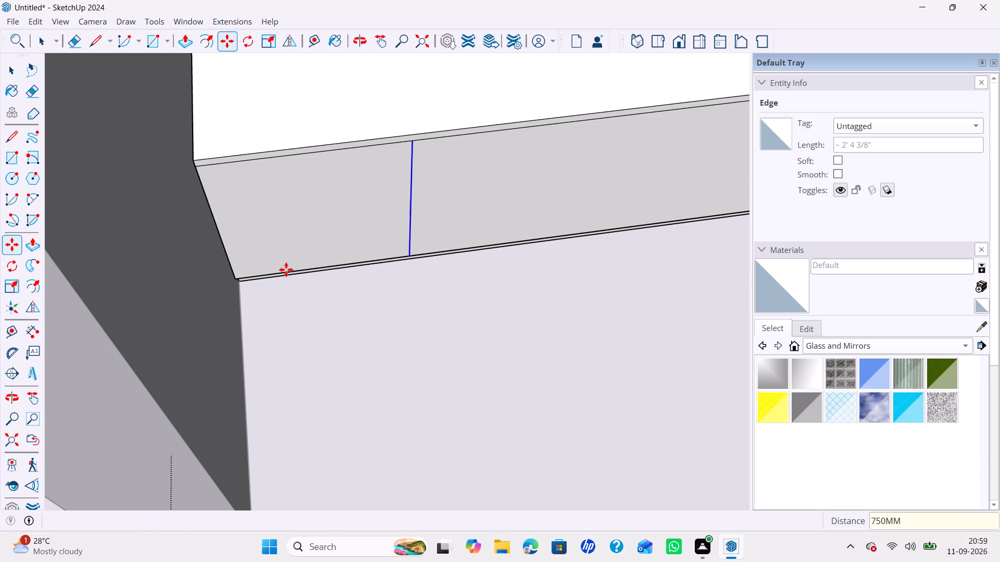
Copy the new division line three times toward the inner corner, spacing each copy 600 mm from the previous one.
click(410, 254)
scroll(417, 252, up, 1)
scroll(451, 244, down, 7)
scroll(499, 240, down, 5)
shift+middle_drag(503, 240, 382, 262)
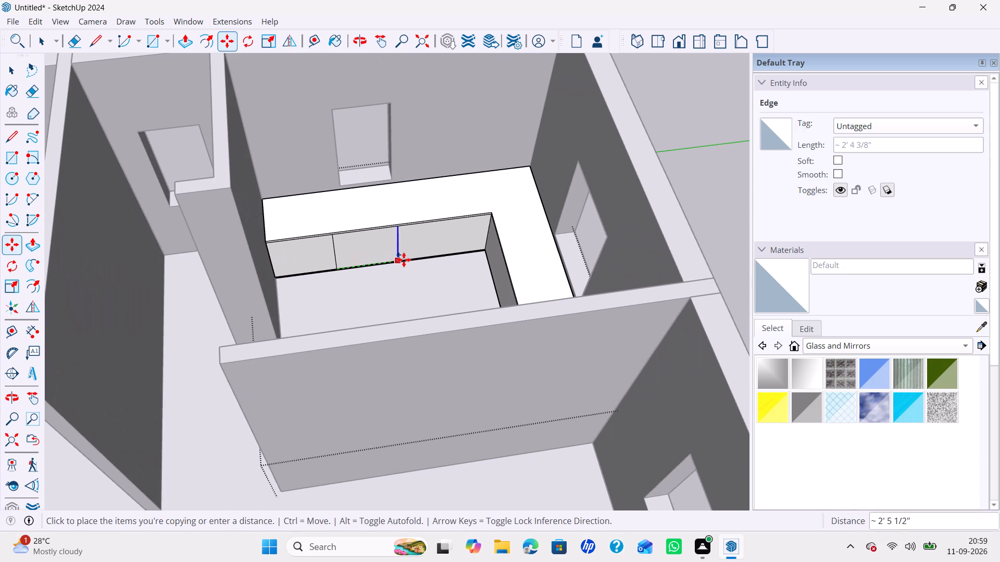
text(600MM)
key(Return)
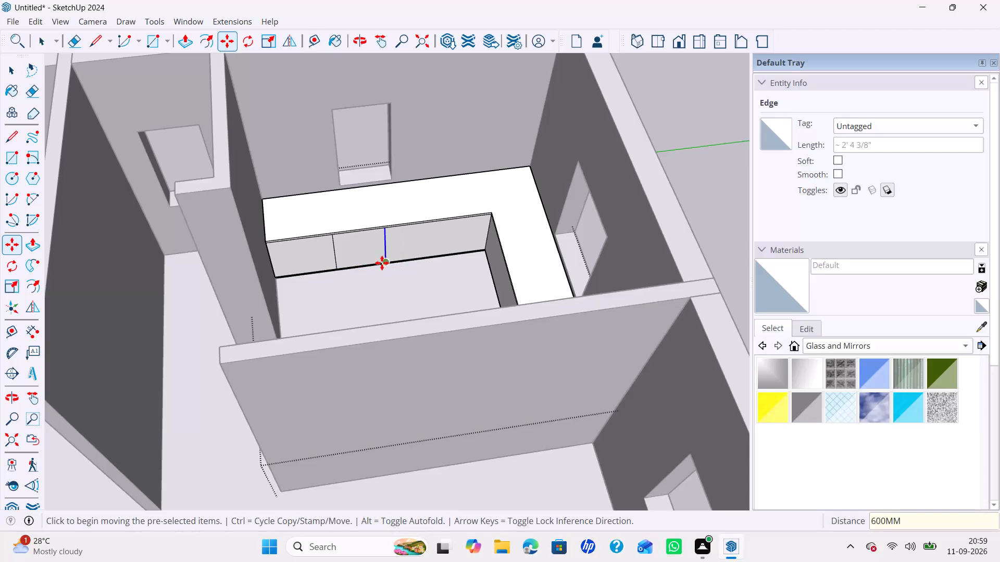
click(382, 263)
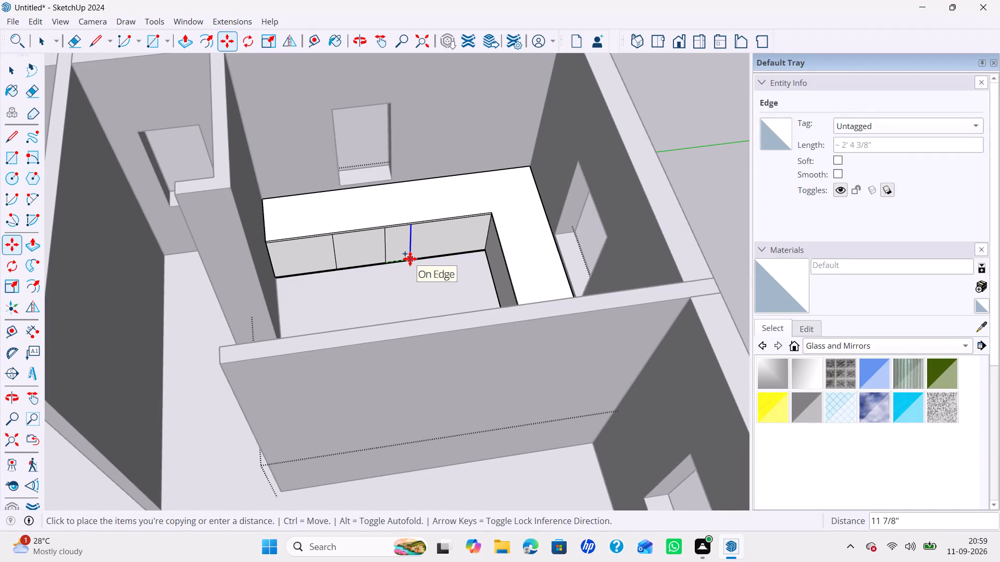
text(600MM)
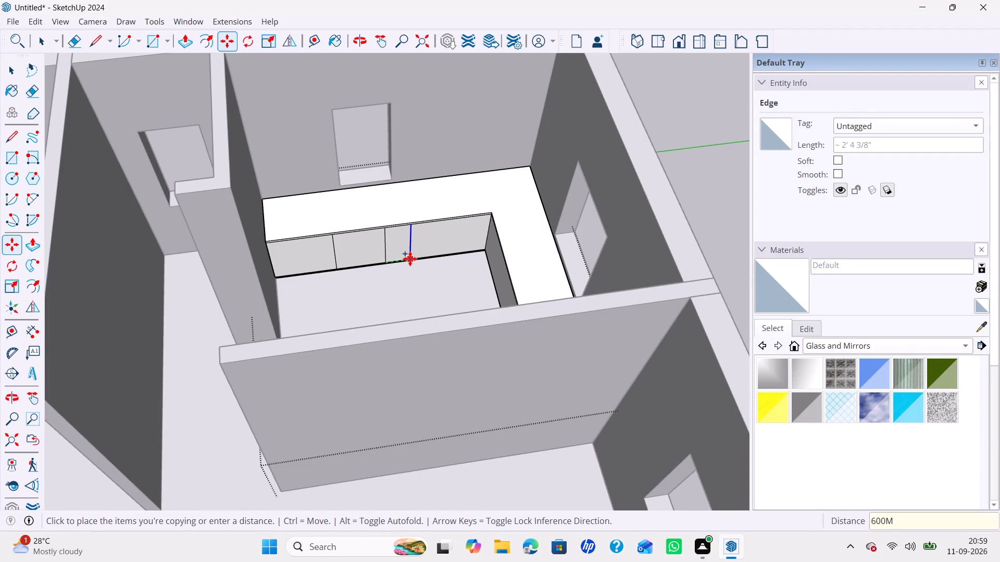
key(Return)
ctrl+click(431, 253)
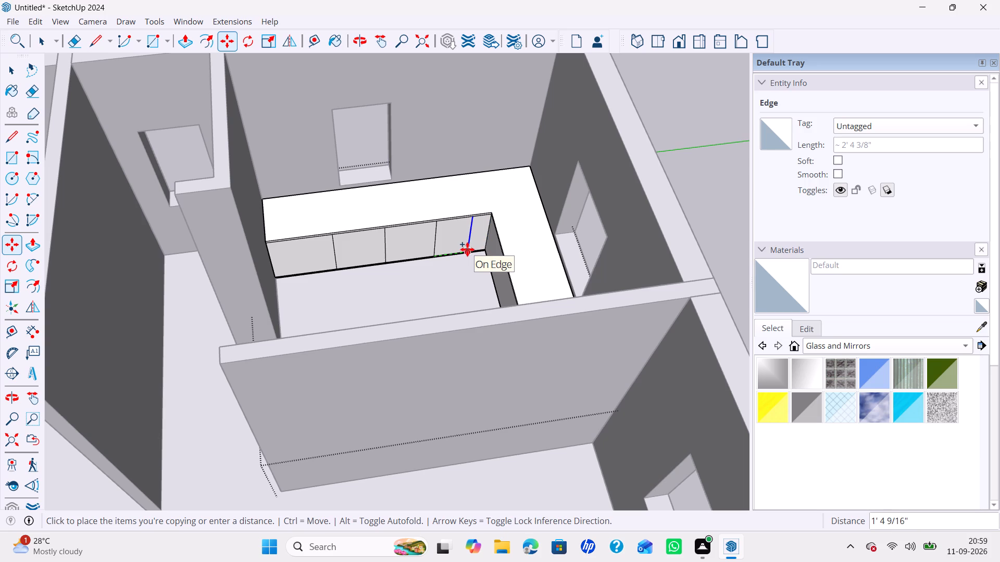
key(3)
key(Escape)
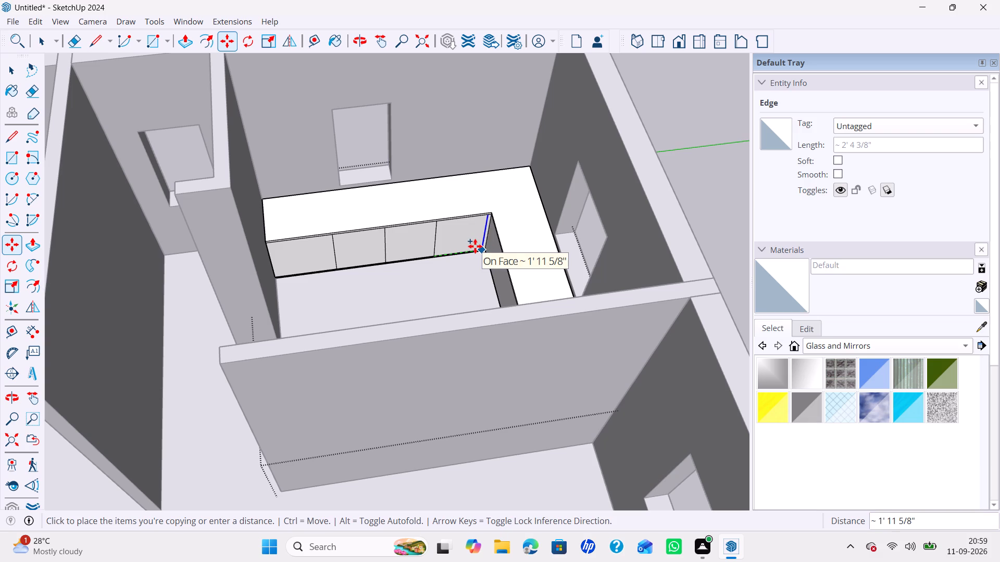
text(600MM)
key(Return)
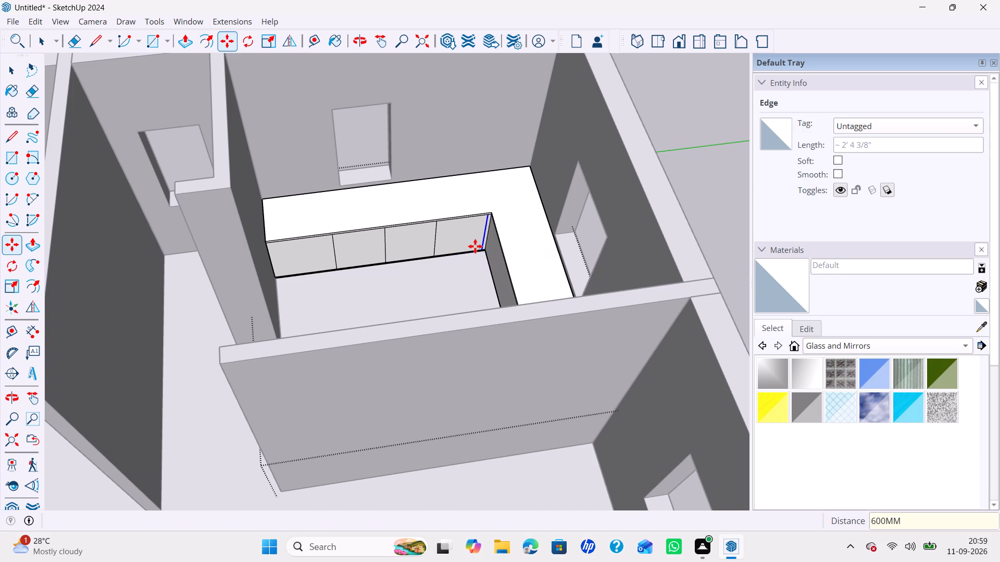
Copy the vertical wall-end edge of the other counter arm's front 650 mm inward to mark its first cabinet division.
middle_drag(500, 263, 814, 241)
middle_drag(341, 247, 411, 279)
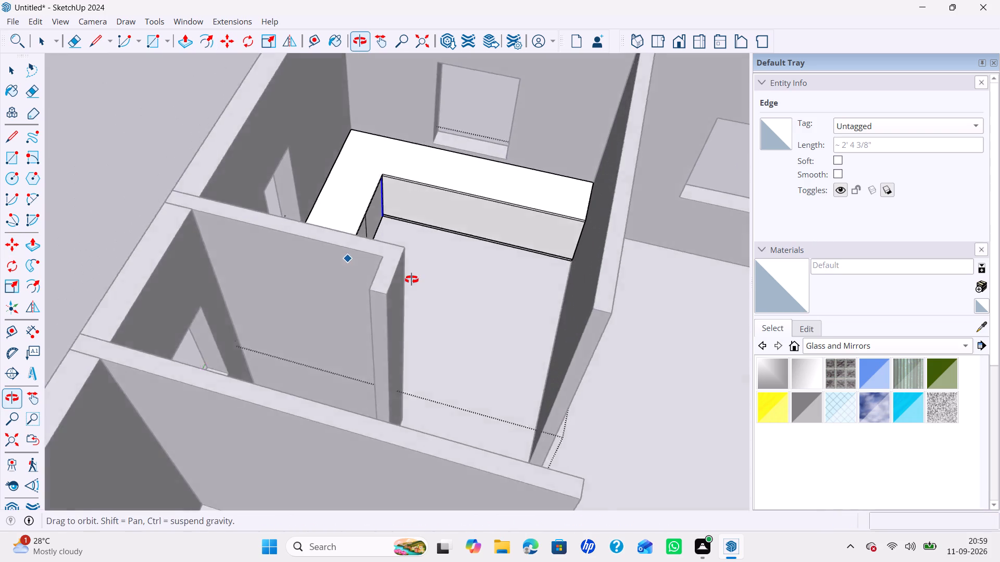
middle_drag(411, 279, 424, 282)
middle_drag(424, 275, 356, 338)
scroll(344, 246, up, 4)
key(space)
scroll(311, 246, up, 4)
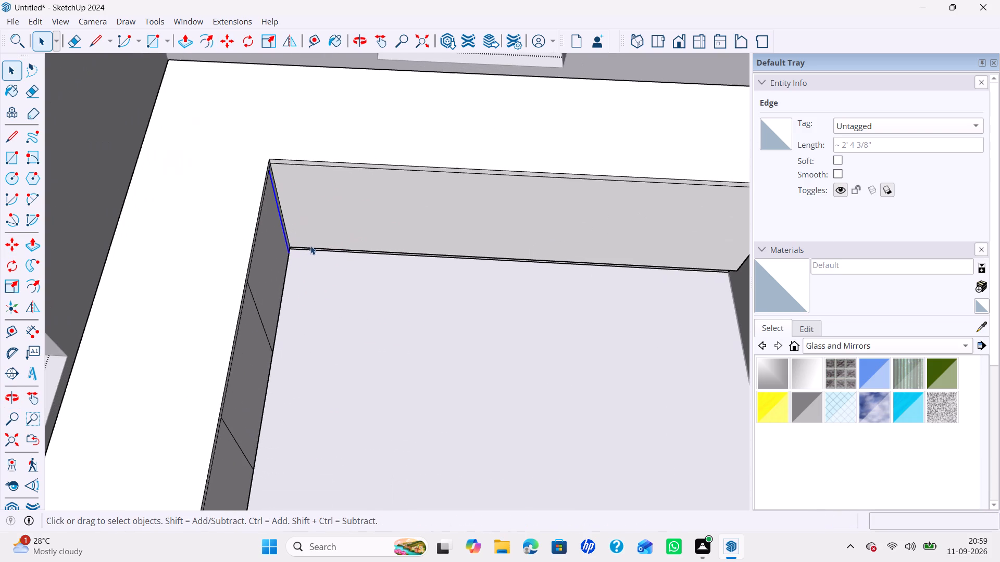
scroll(422, 236, down, 4)
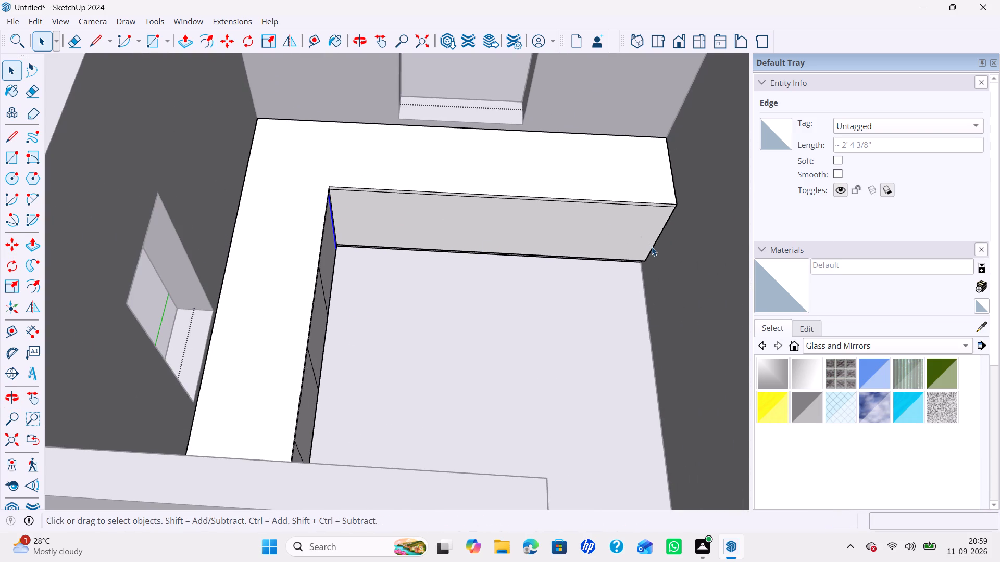
click(652, 247)
key(m)
scroll(641, 251, up, 6)
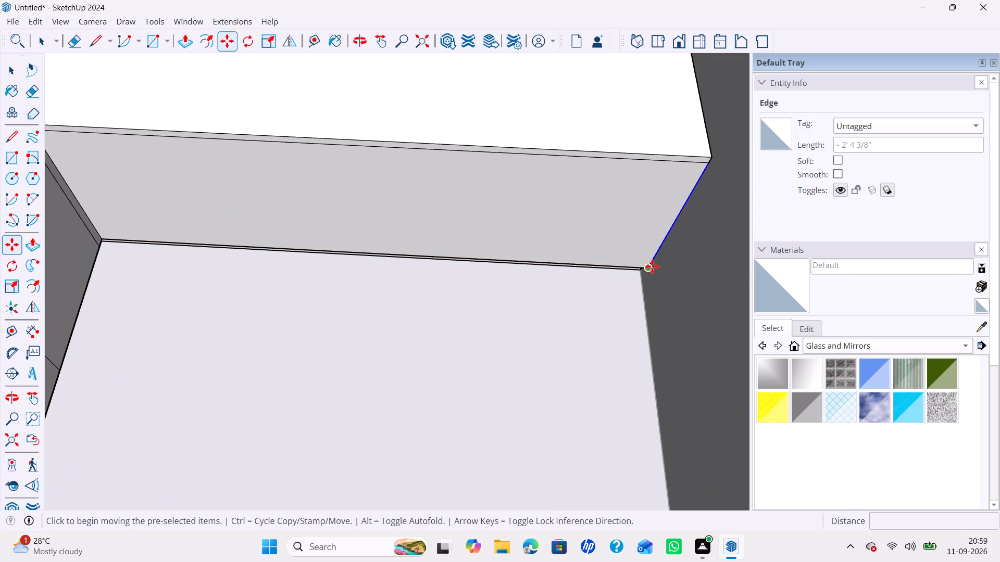
click(648, 266)
scroll(585, 261, down, 9)
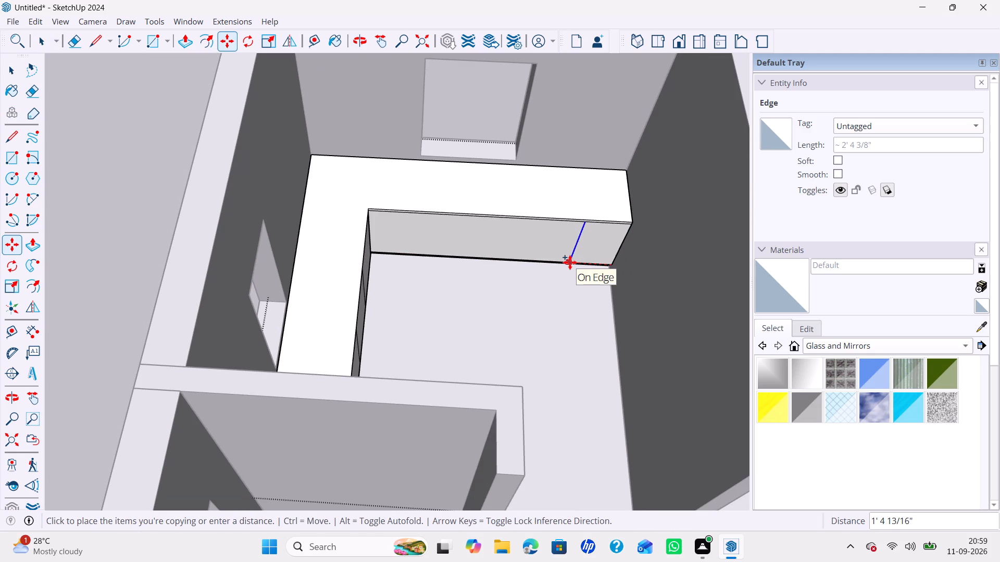
text(650MM)
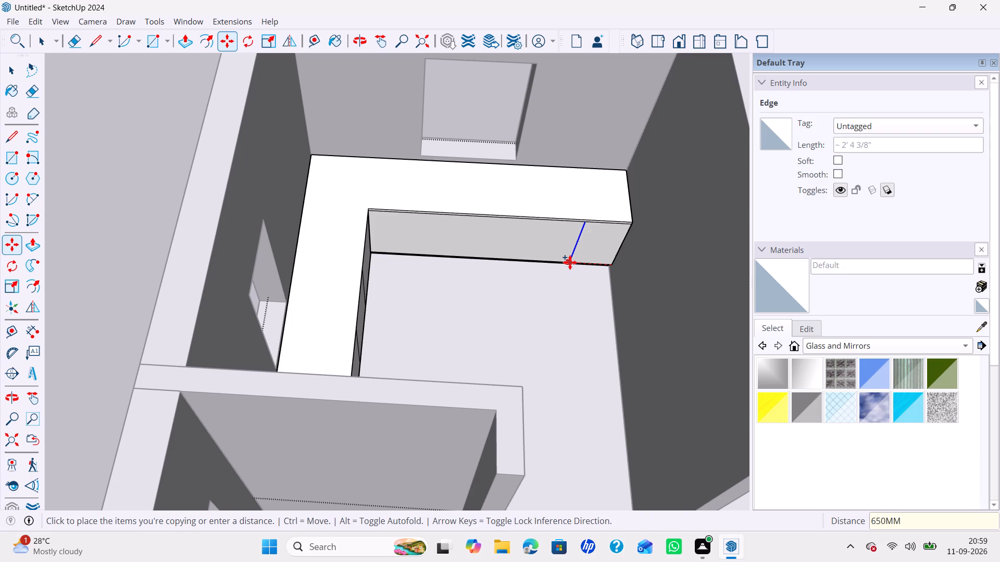
key(Return)
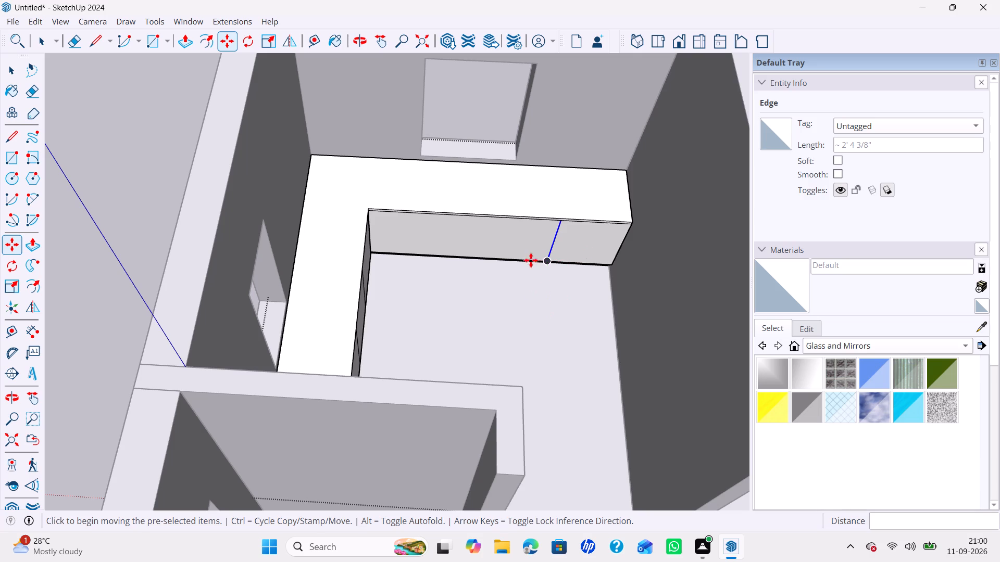
Copy that division line onward toward the inner corner at successive spacings of 750, 600 and 300 mm.
click(548, 264)
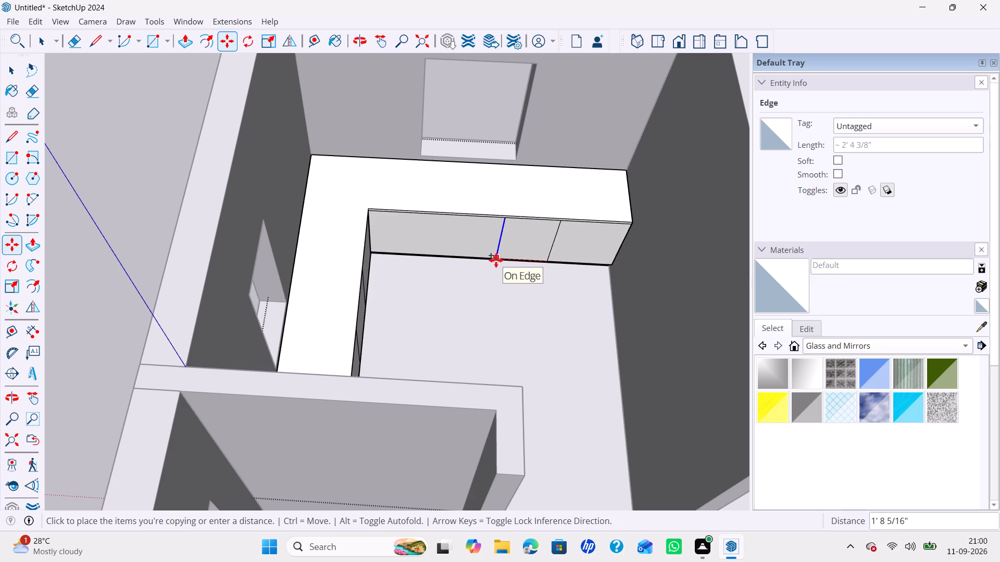
text(750MM)
key(Return)
click(469, 258)
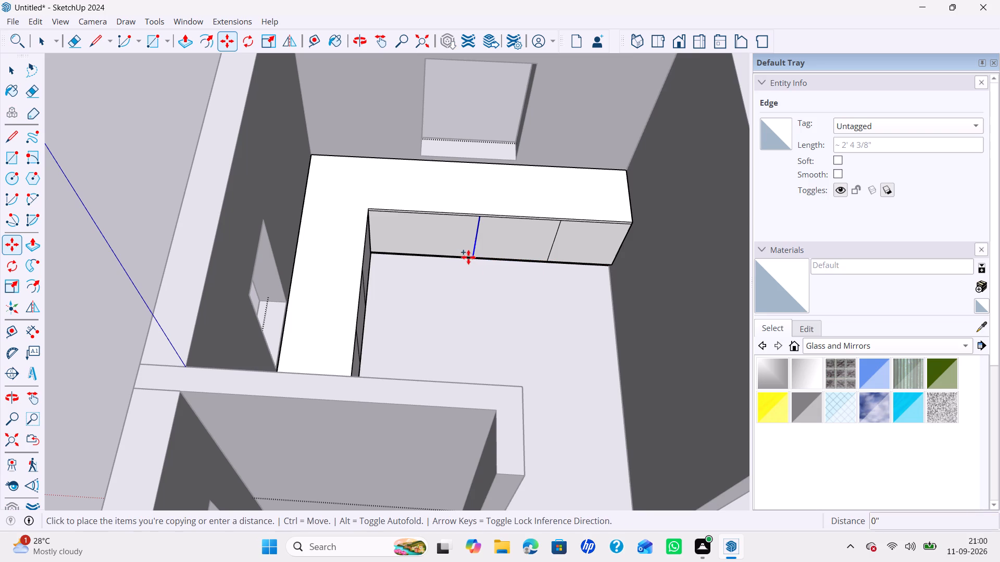
text(600MM)
key(Return)
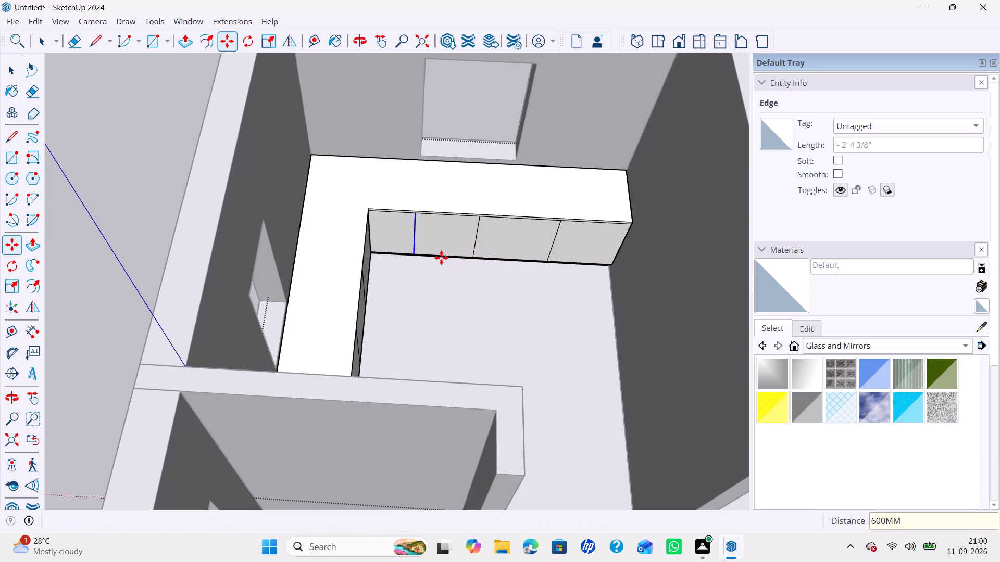
click(412, 254)
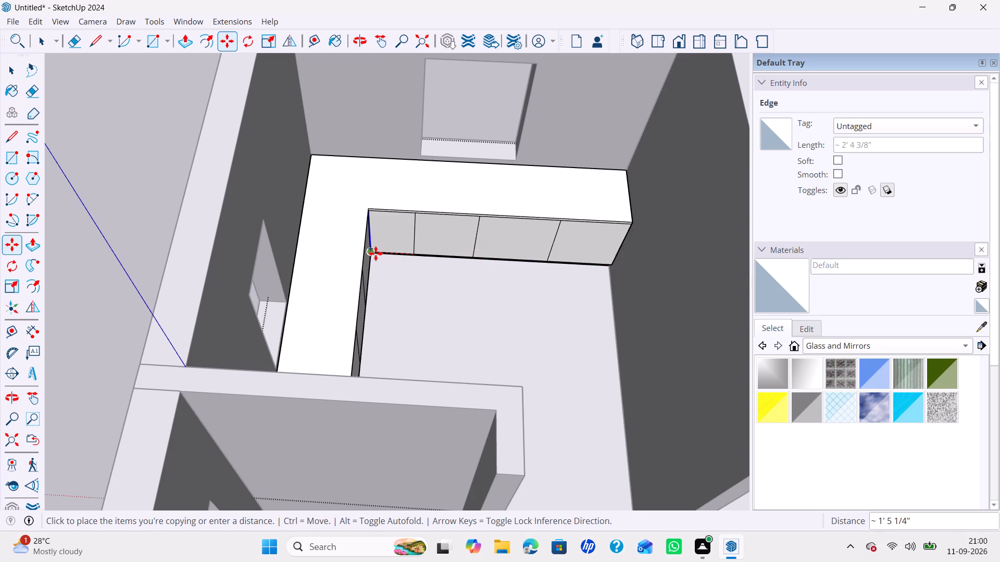
scroll(381, 251, up, 4)
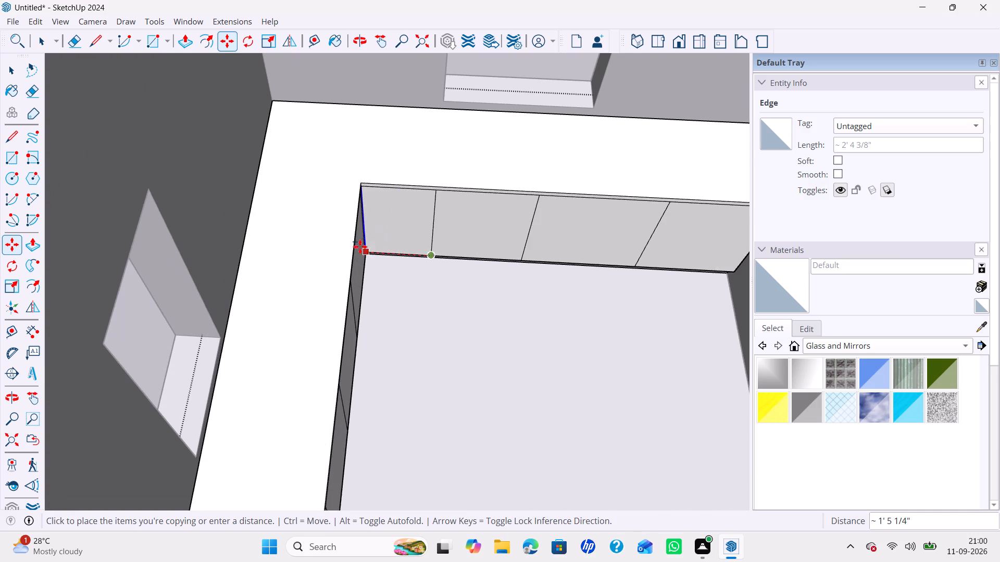
middle_click(359, 246)
scroll(359, 246, up, 1)
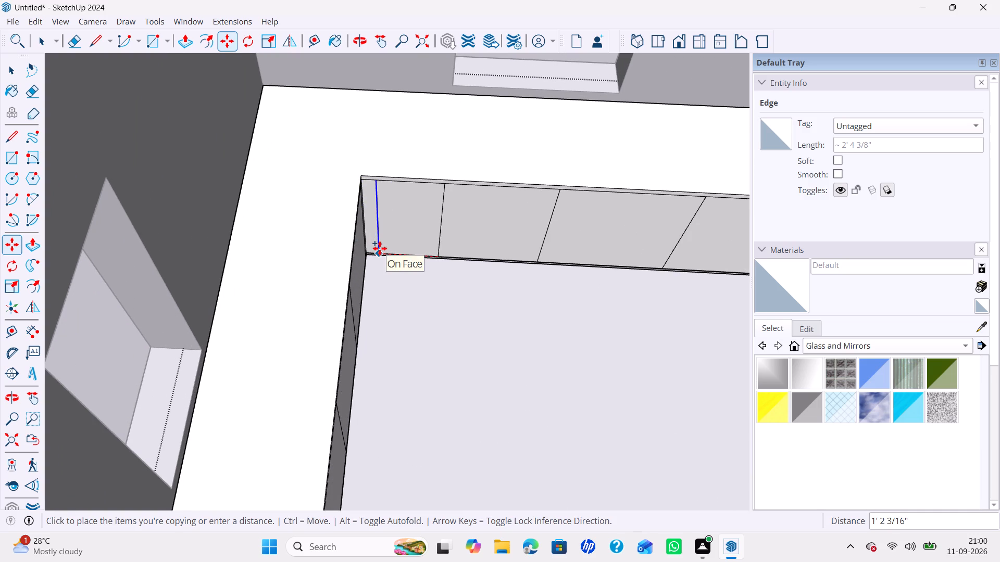
text(300MM)
key(Return)
Examine the cabinet divisions on both counter fronts around the inner corner.
scroll(424, 301, down, 2)
middle_drag(423, 306, 416, 307)
middle_drag(383, 301, 262, 284)
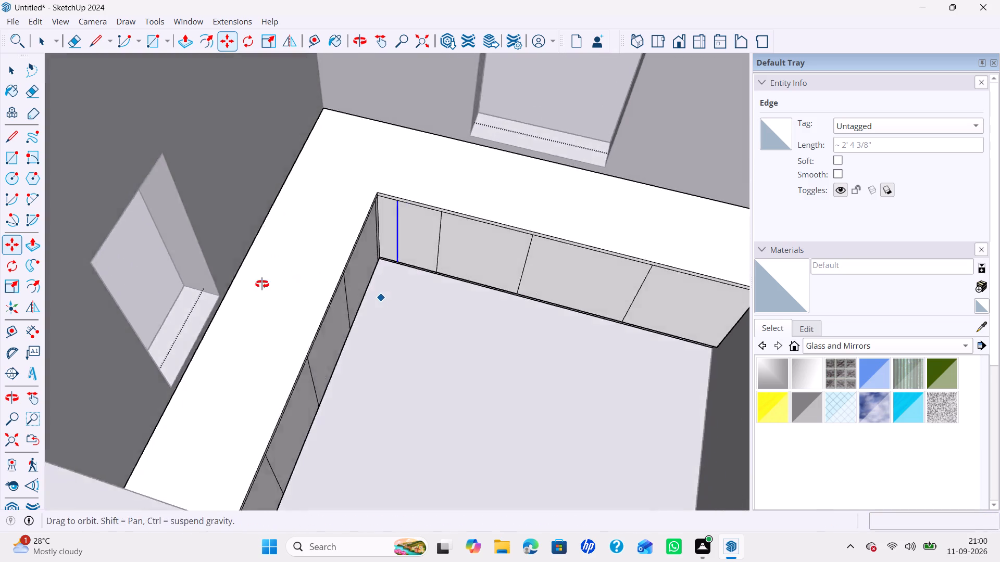
middle_drag(262, 284, 159, 294)
key(space)
middle_click(390, 298)
middle_drag(393, 297, 444, 238)
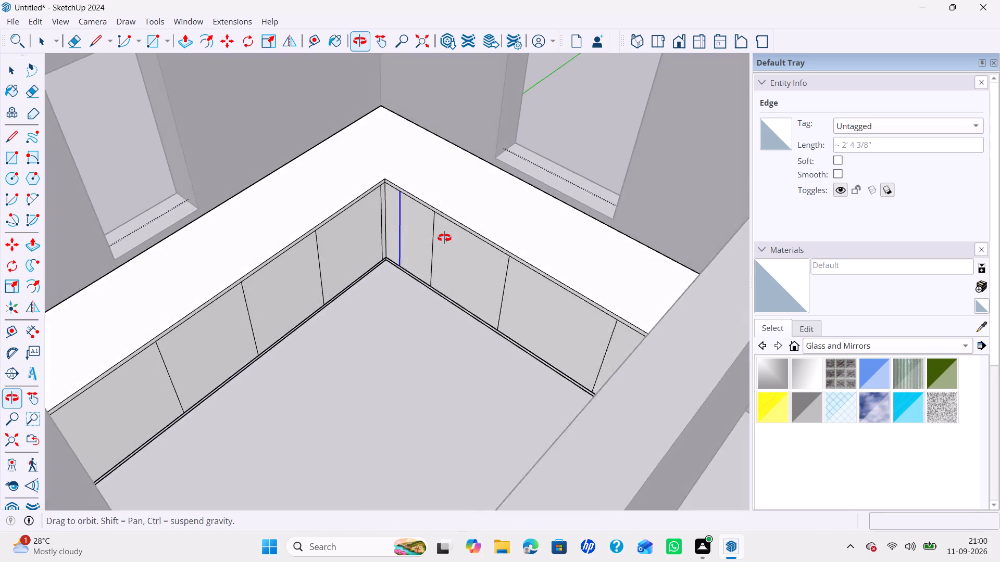
middle_drag(444, 238, 437, 244)
scroll(404, 246, up, 3)
scroll(377, 256, down, 1)
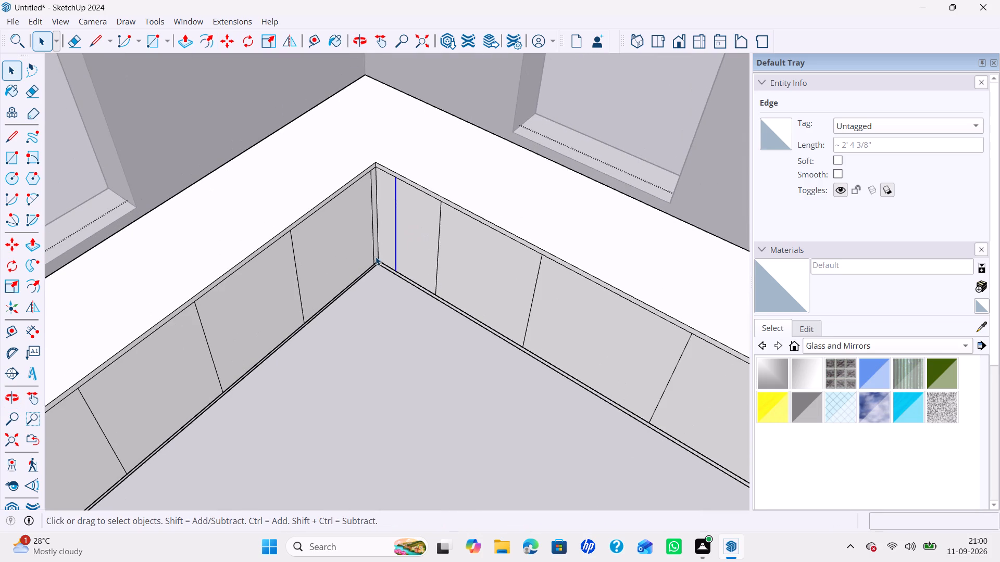
scroll(343, 275, down, 2)
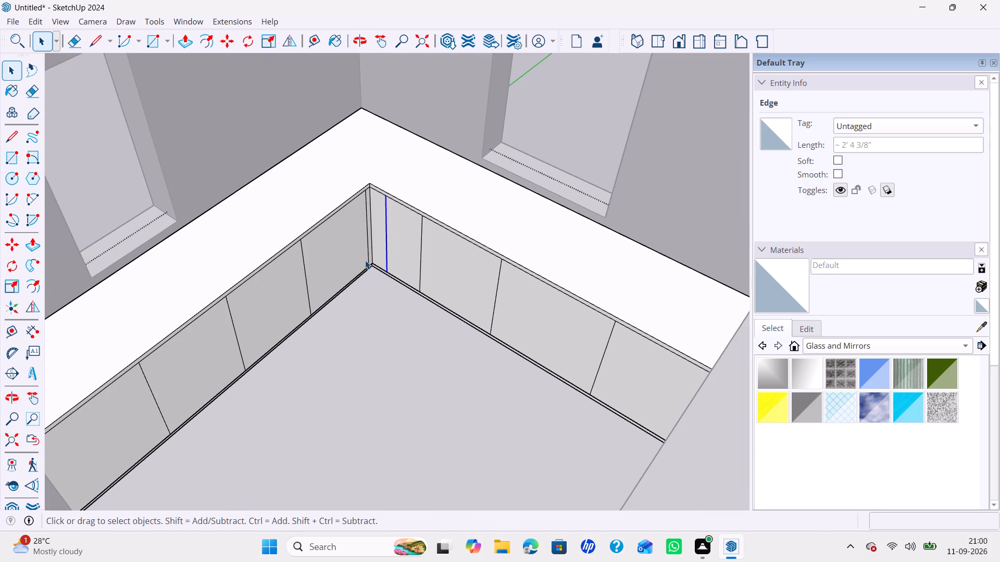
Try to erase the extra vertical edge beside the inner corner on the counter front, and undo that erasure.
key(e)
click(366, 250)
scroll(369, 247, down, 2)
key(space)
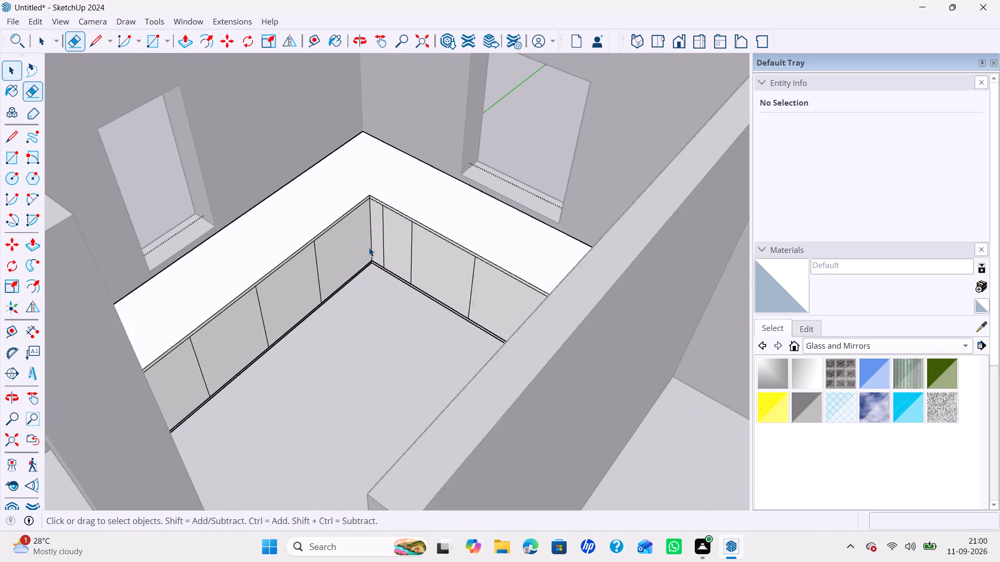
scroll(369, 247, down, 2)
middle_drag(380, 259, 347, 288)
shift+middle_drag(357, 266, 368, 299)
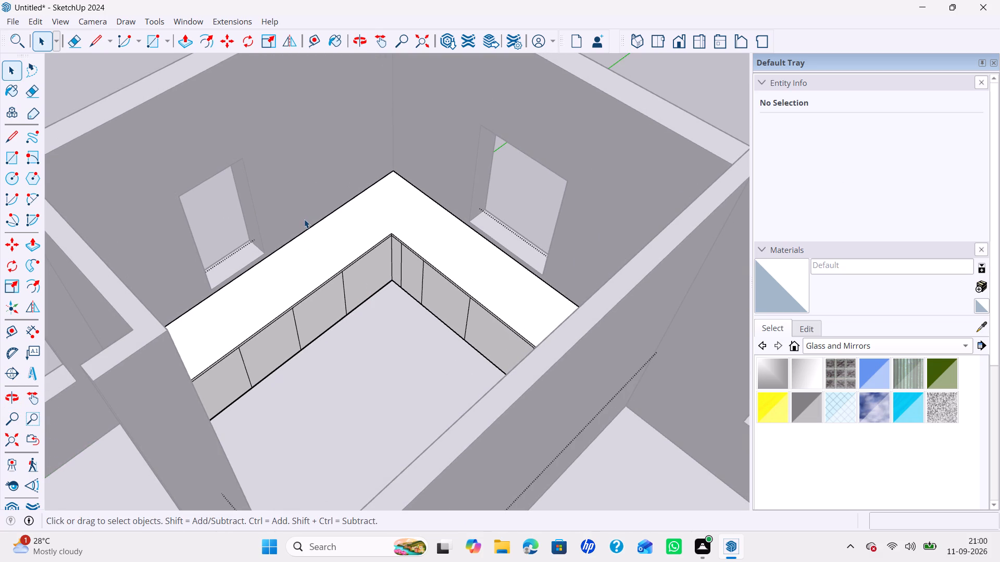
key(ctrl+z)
Measure the distance from the division line nearest the inner corner to the corner's vertical edge.
scroll(613, 72, down, 2)
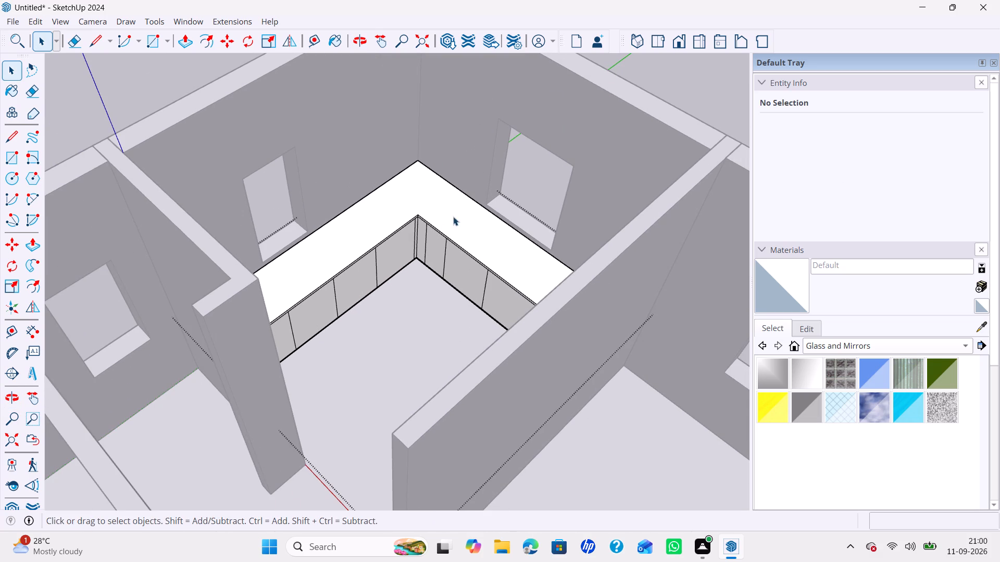
key(t)
scroll(432, 240, up, 6)
click(423, 246)
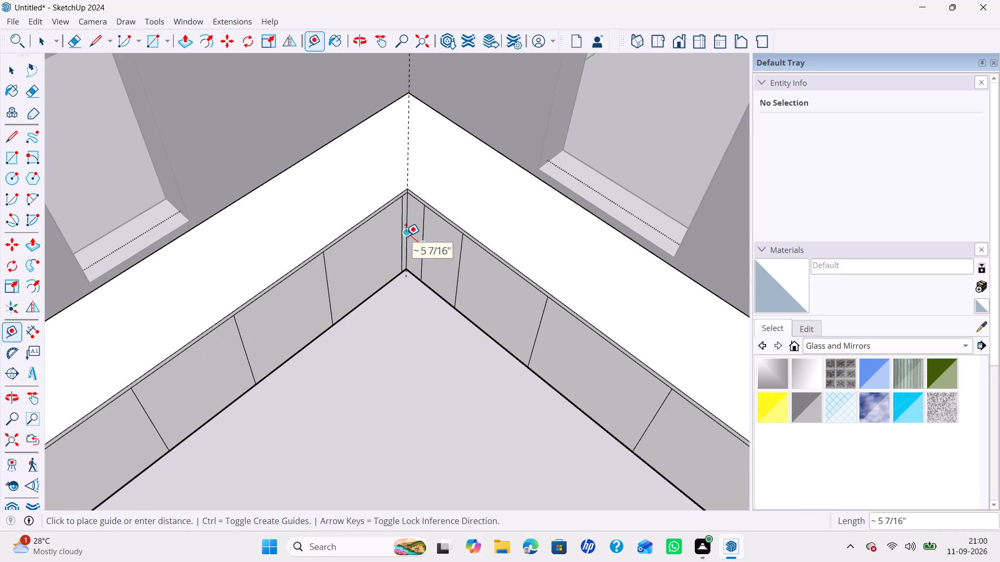
key(Escape)
key(space)
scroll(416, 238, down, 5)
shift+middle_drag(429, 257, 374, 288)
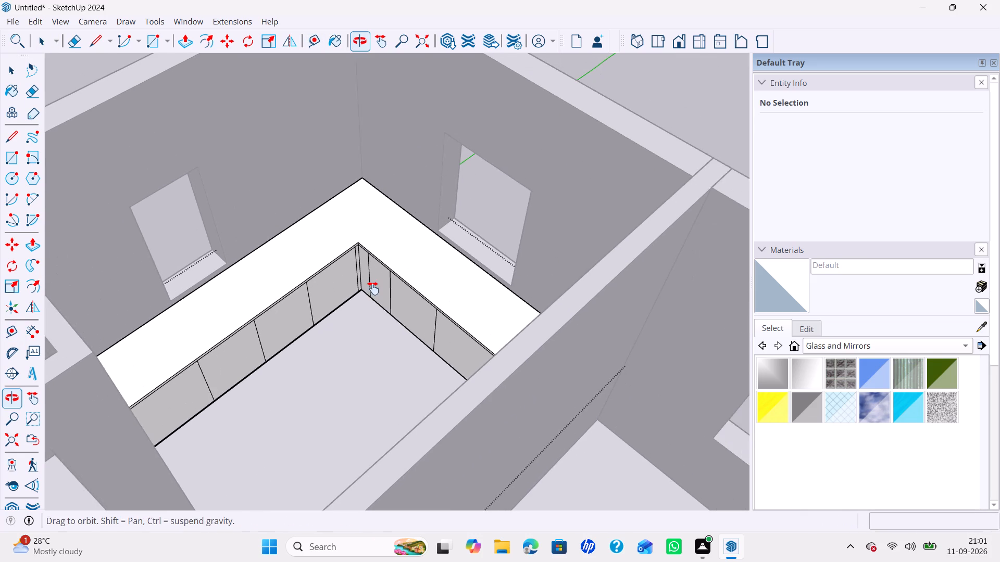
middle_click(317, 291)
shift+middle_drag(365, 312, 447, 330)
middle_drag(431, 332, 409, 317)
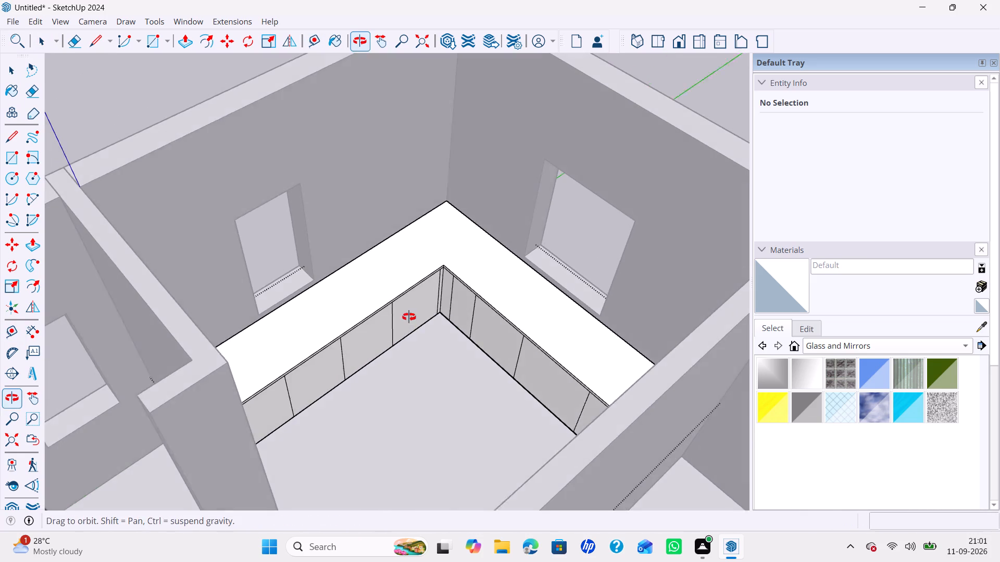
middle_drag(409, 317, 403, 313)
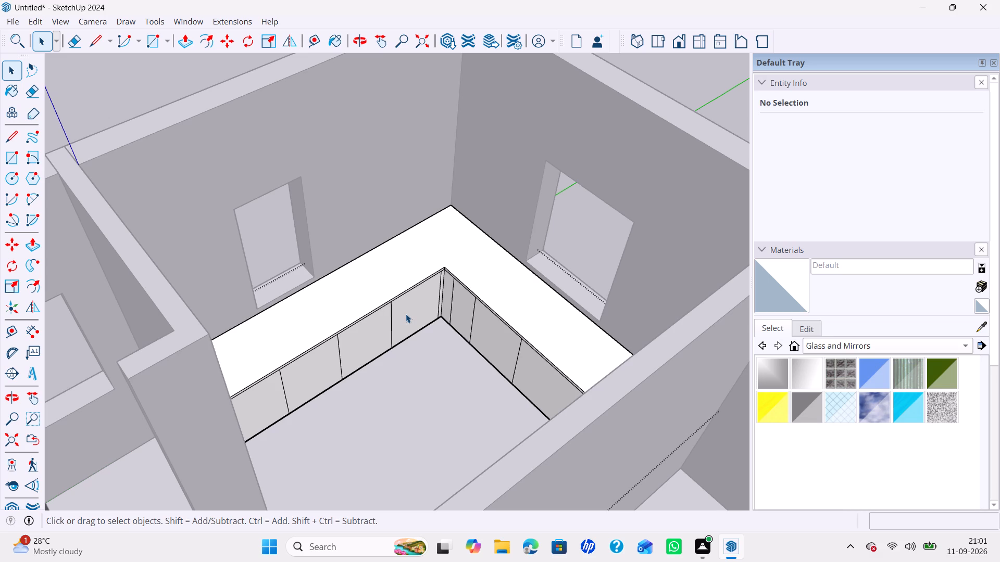
Make a new group and trace a rectangle about 2' 4 3/8" by 1' 11 5/8" over the first full cabinet front beside the inner corner.
scroll(364, 336, down, 2)
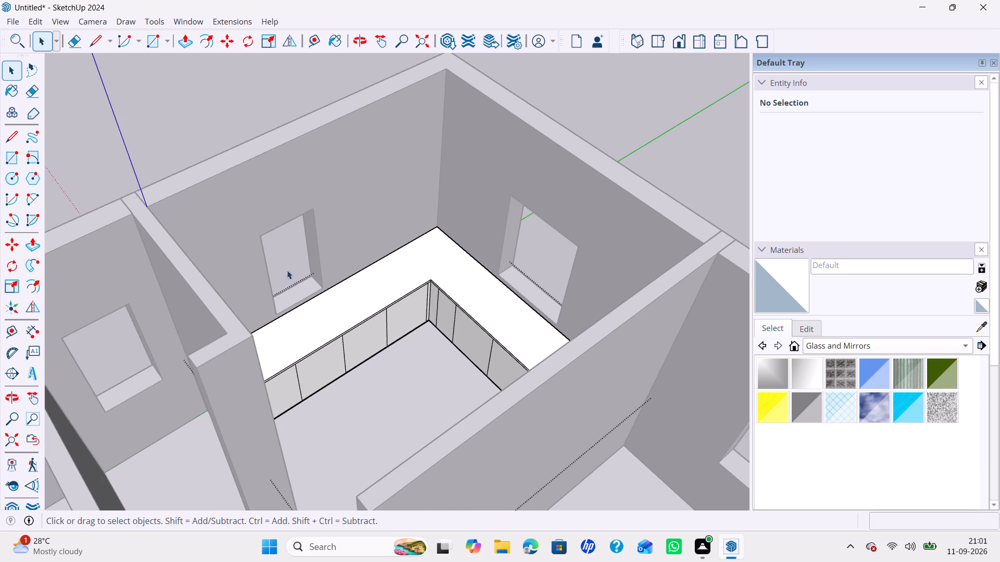
right_click(270, 245)
click(289, 285)
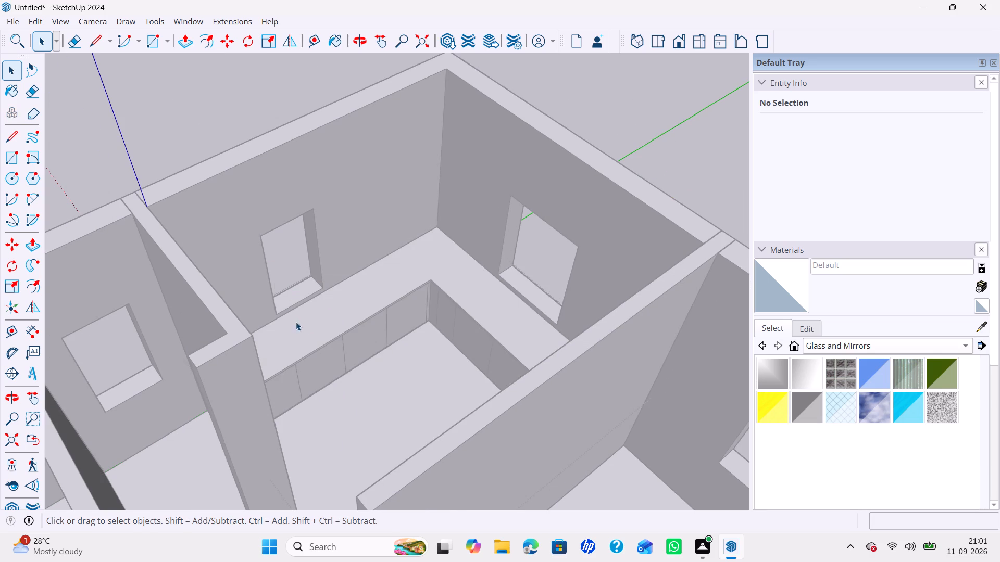
key(r)
scroll(438, 321, up, 4)
middle_drag(415, 317, 324, 324)
scroll(324, 324, up, 4)
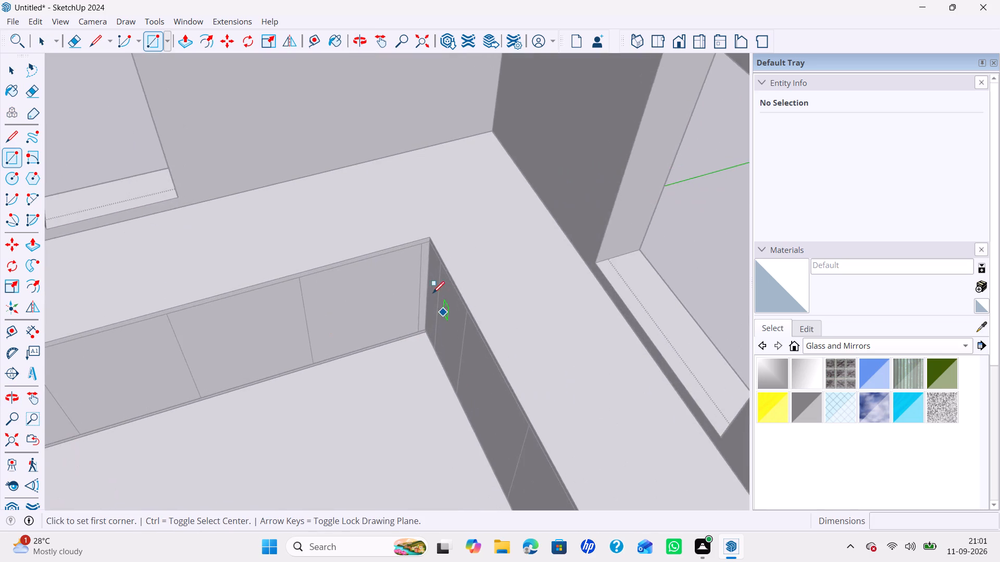
scroll(428, 276, up, 4)
click(419, 238)
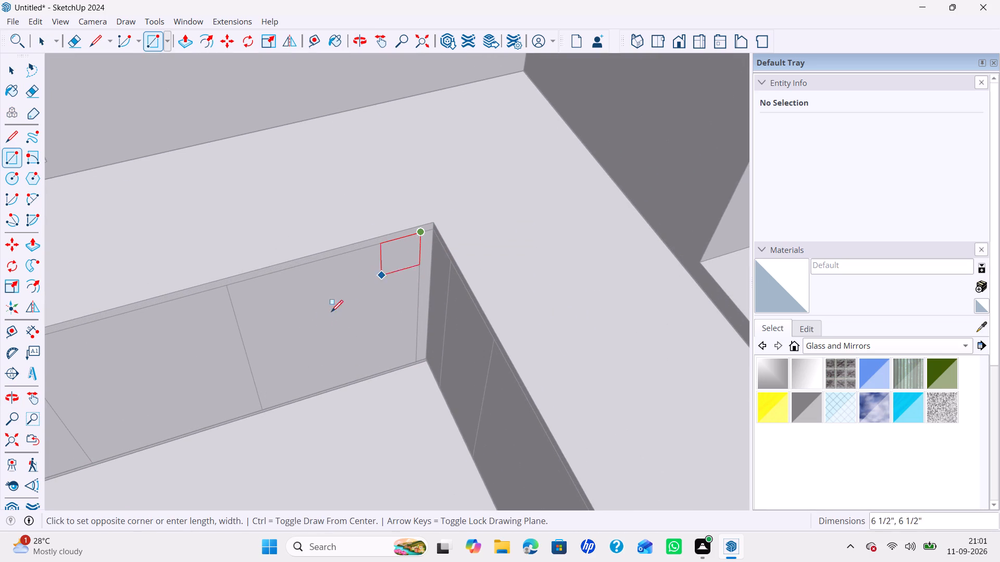
double_click(263, 411)
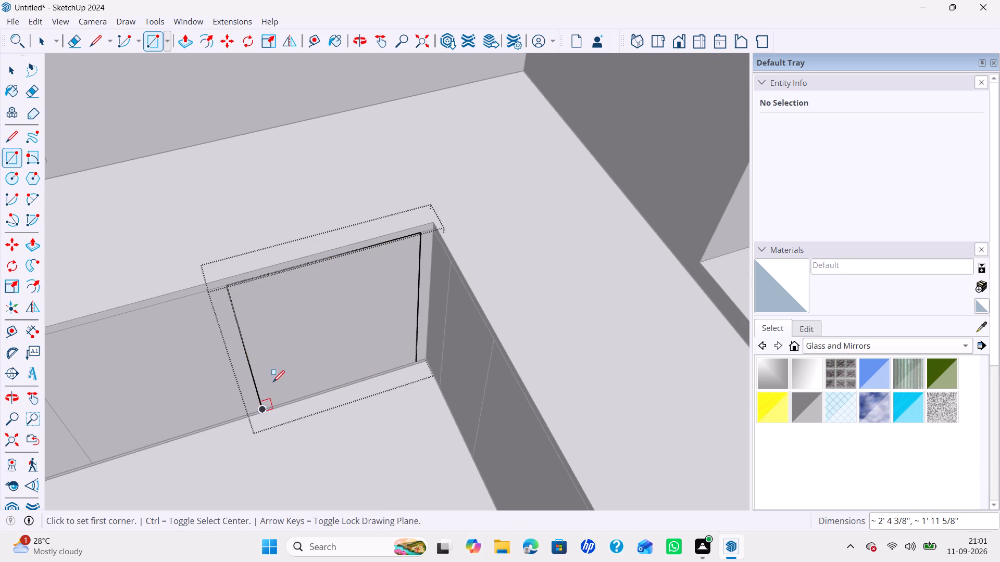
Trace rectangles over the remaining three cabinet fronts of the same counter arm, ending with the 2' 5 1/2" wide unit at the wall end.
scroll(281, 369, down, 11)
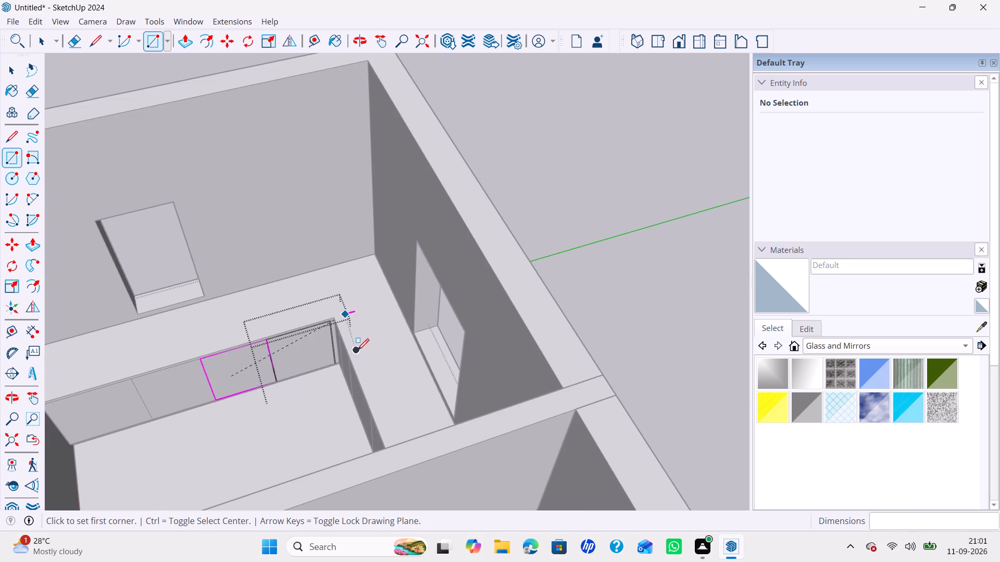
middle_click(233, 389)
shift+middle_drag(246, 378, 337, 347)
shift+middle_click(344, 344)
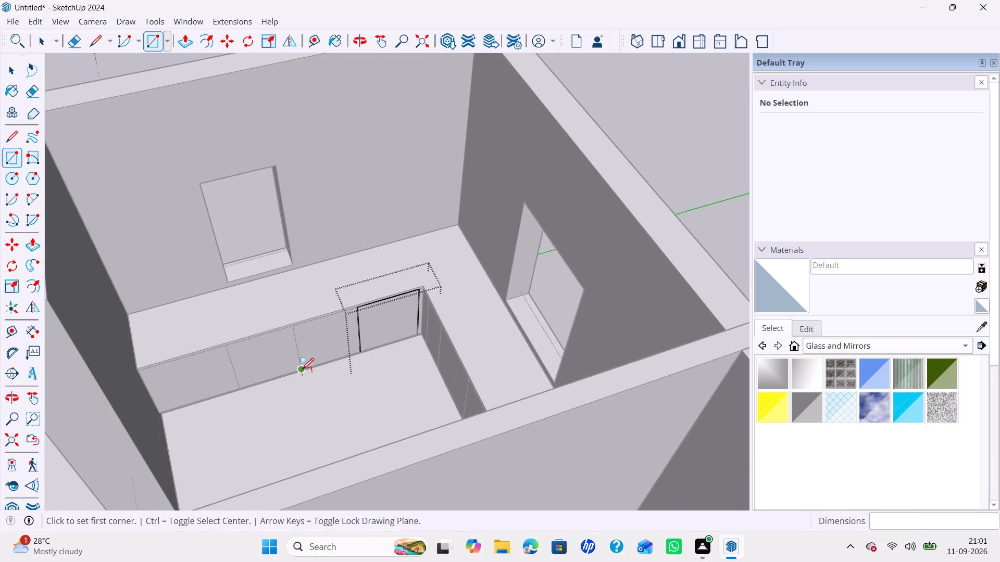
click(302, 369)
scroll(331, 330, up, 2)
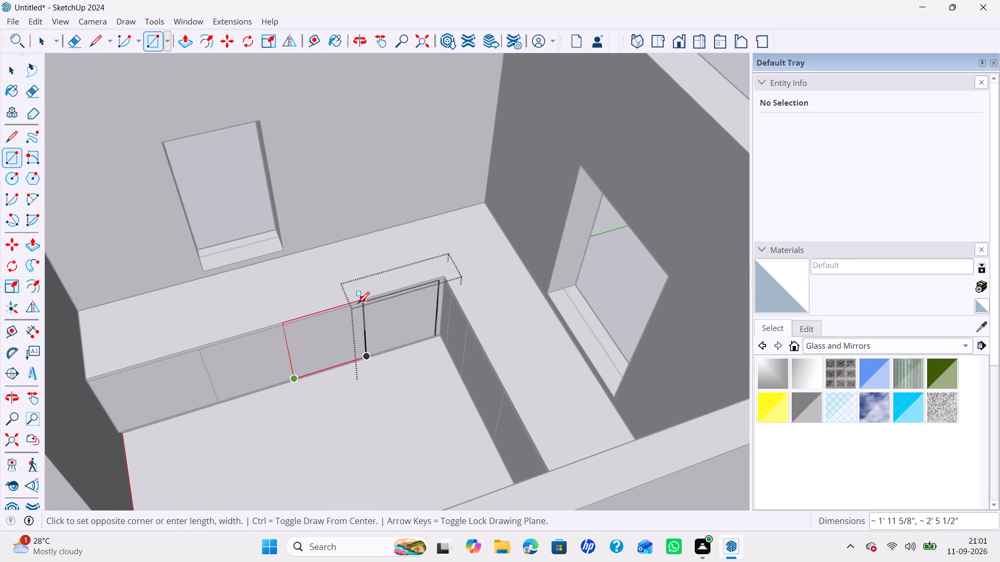
click(361, 306)
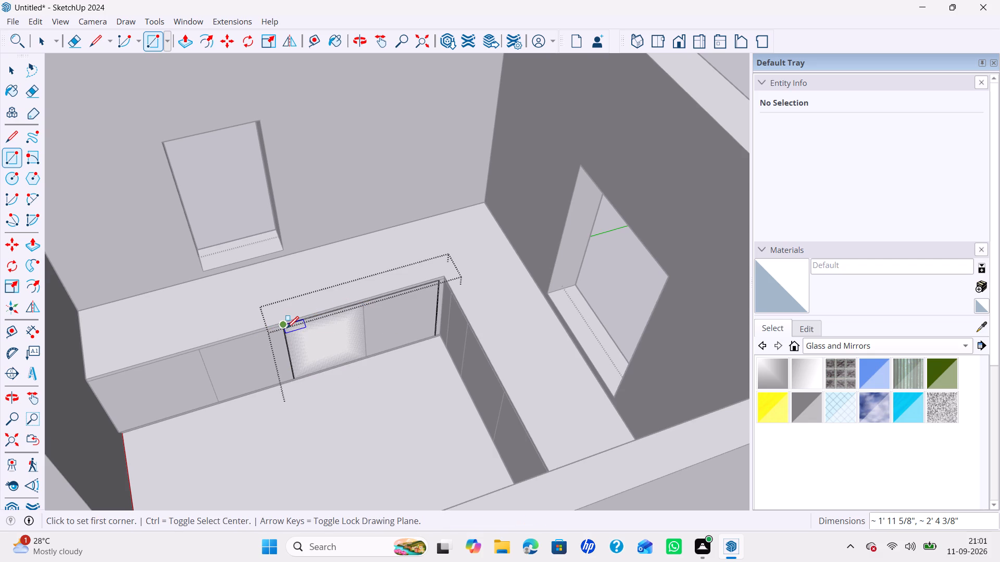
click(287, 328)
click(220, 400)
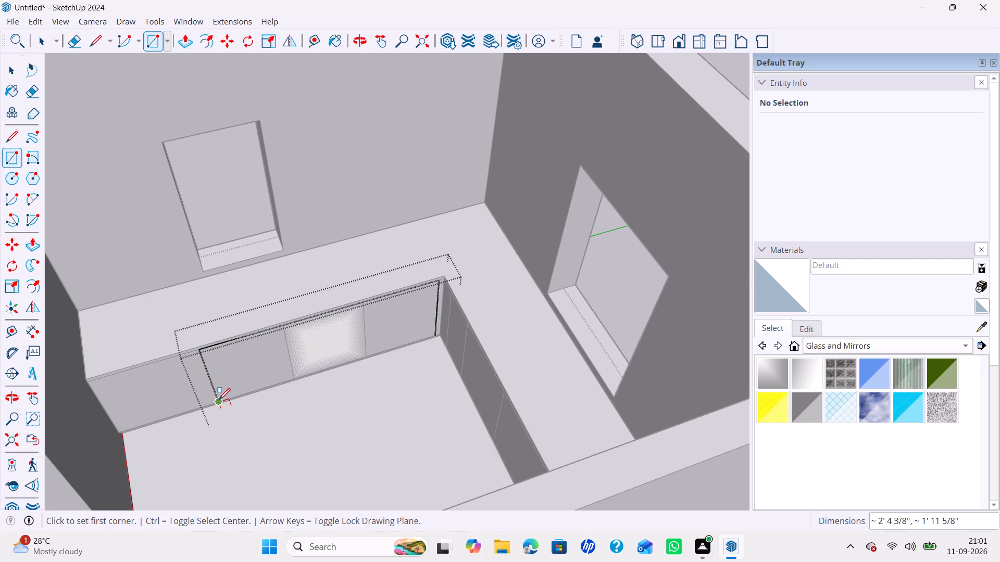
click(219, 402)
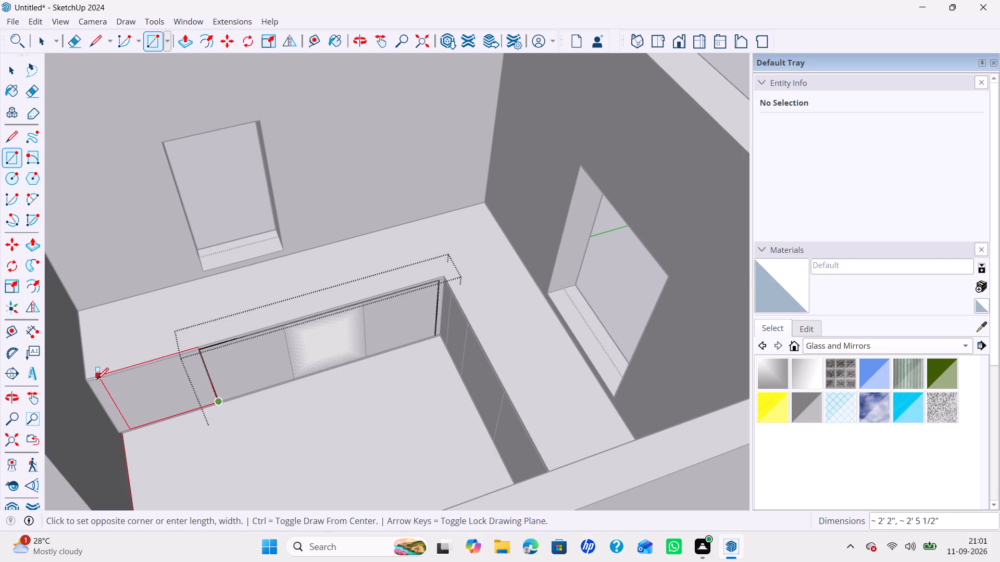
click(88, 381)
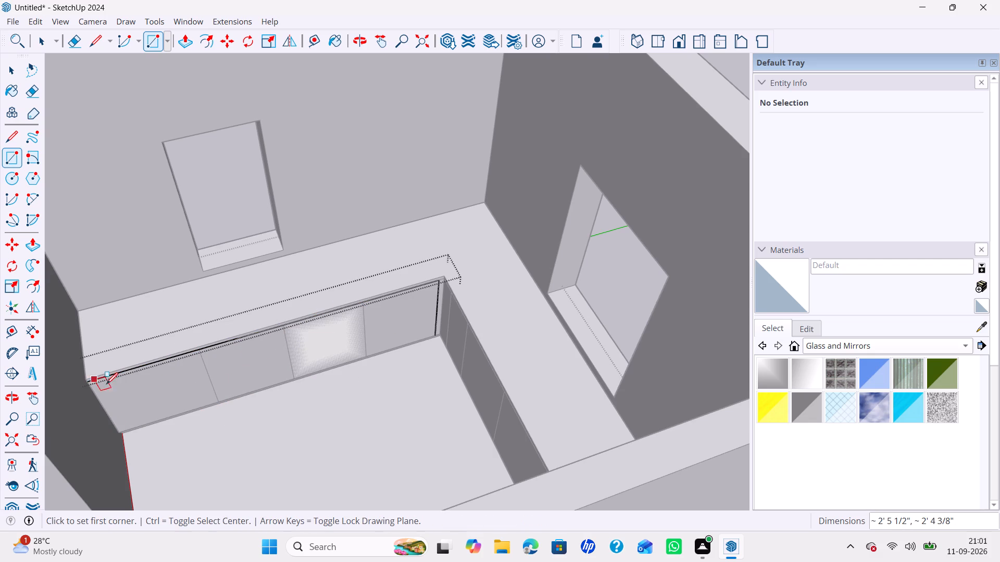
Split the wall-end cabinet front into two doors with a vertical line through its middle.
key(l)
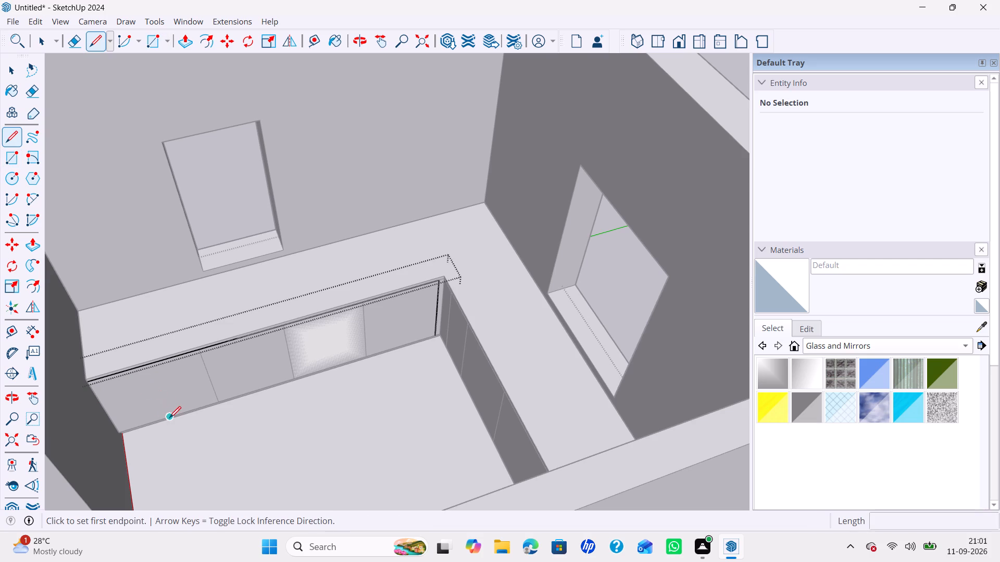
double_click(171, 416)
click(147, 367)
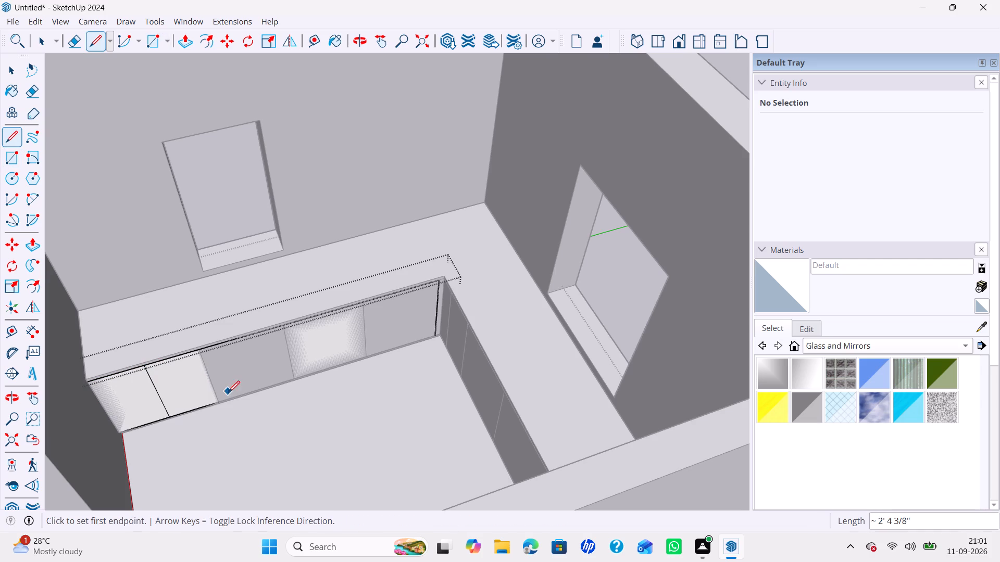
Divide the other three cabinet fronts at mid-height with horizontal lines, each about 1' 11 5/8" long.
click(209, 379)
click(289, 358)
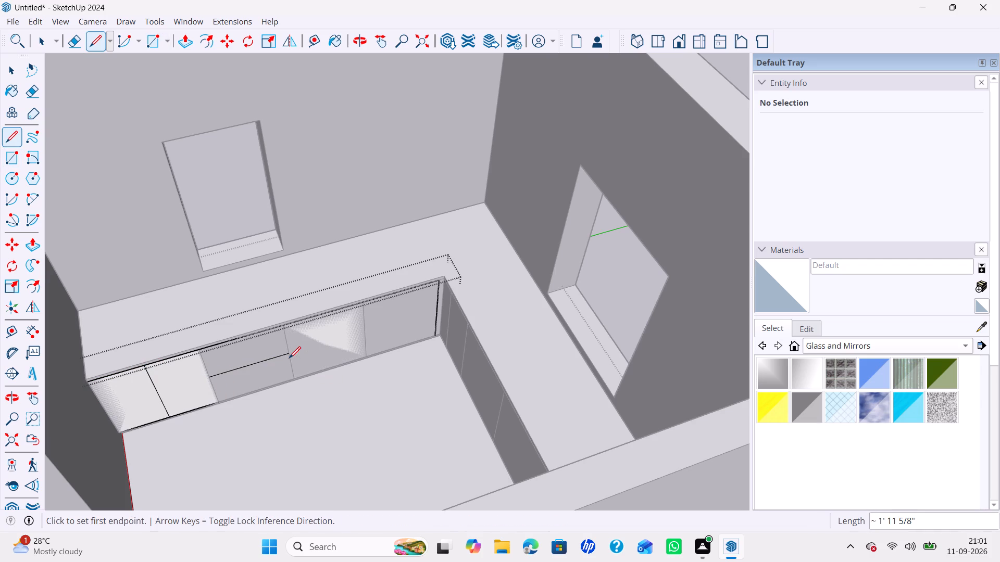
click(290, 351)
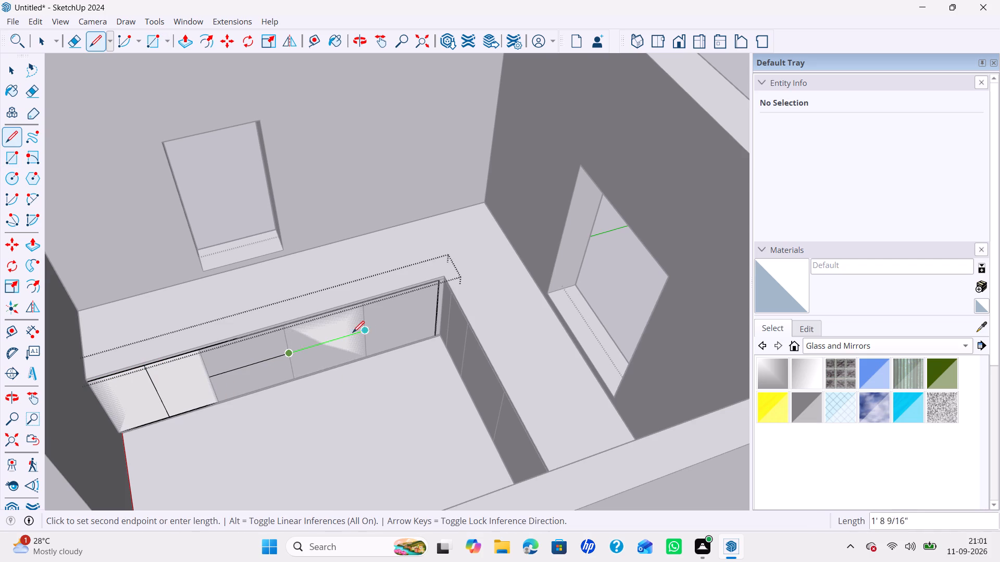
click(365, 331)
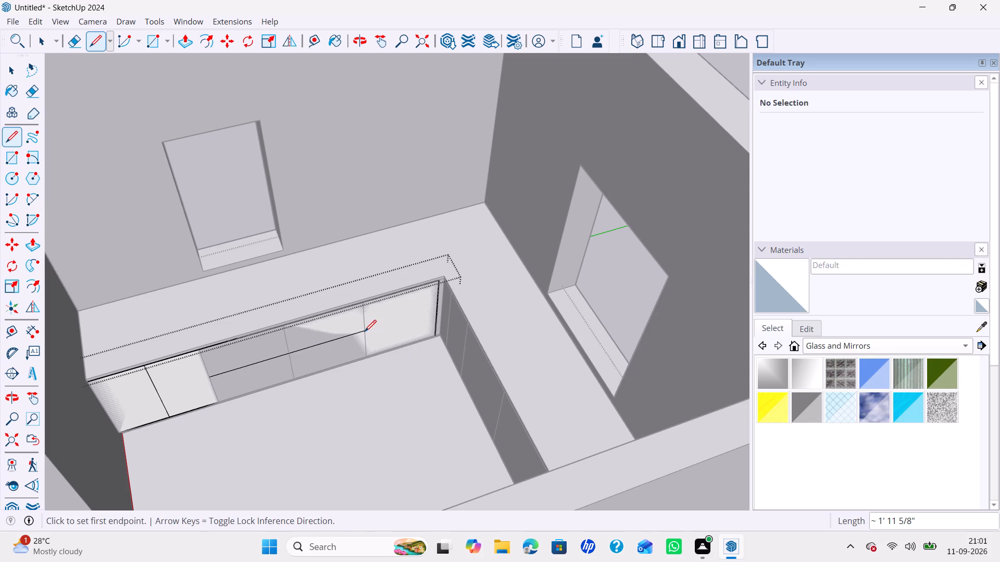
click(366, 329)
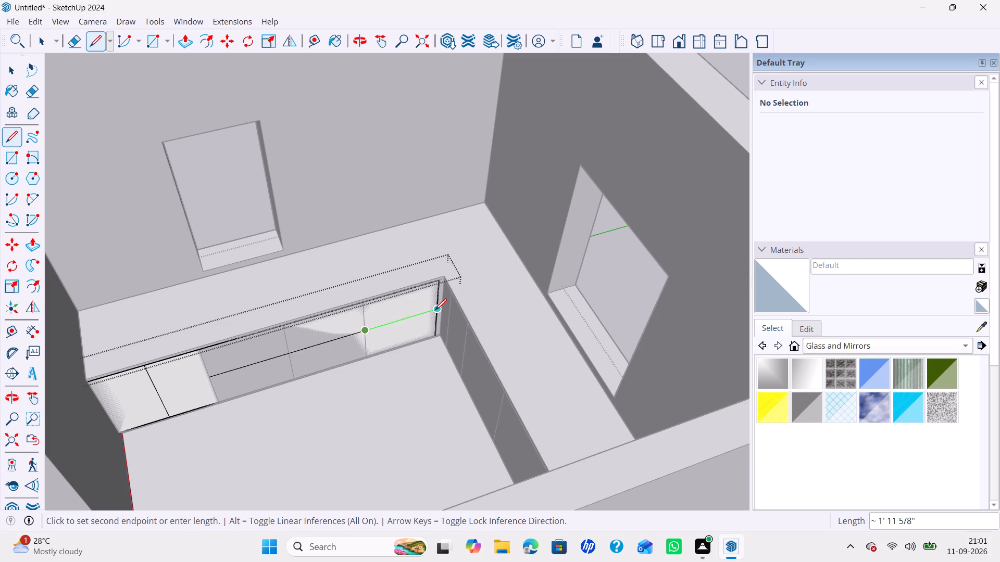
click(435, 310)
Draw a second horizontal line across the middle of the upper half of the cabinet front nearest the inner corner.
click(361, 318)
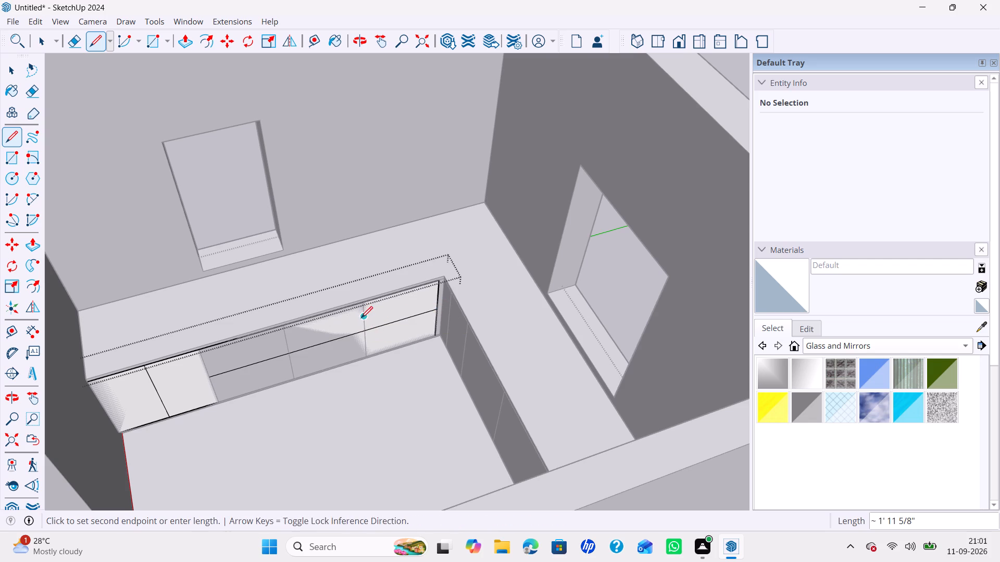
scroll(433, 298, up, 5)
click(440, 296)
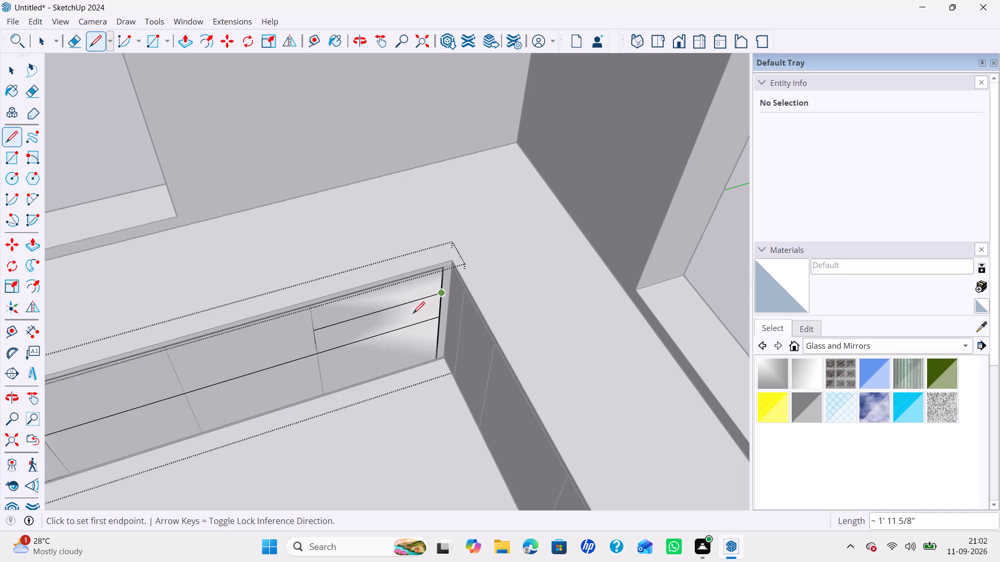
scroll(413, 313, down, 6)
key(space)
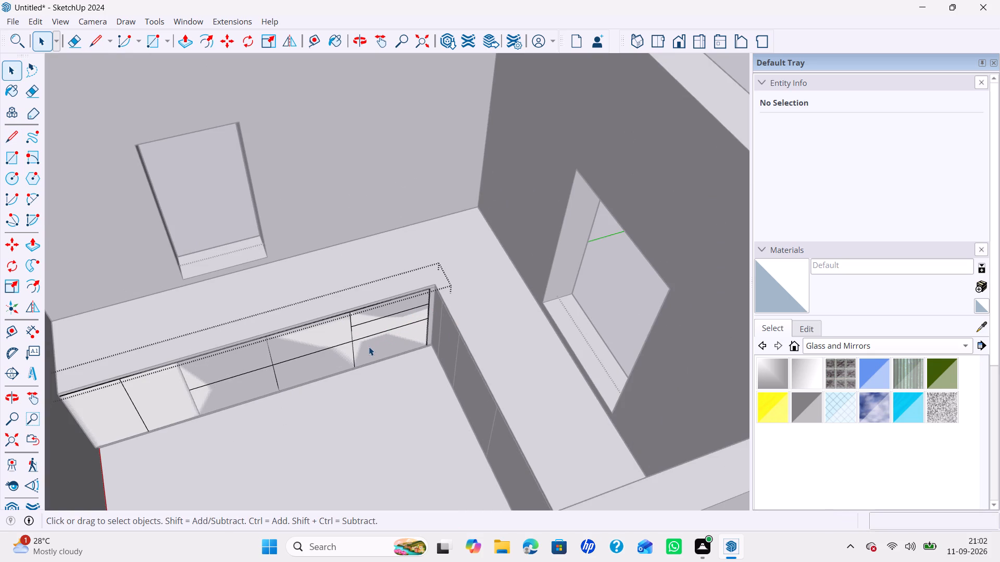
Offset the outlines of all three drawer fronts in the unit nearest the inner corner 3 mm inward.
key(f)
click(376, 345)
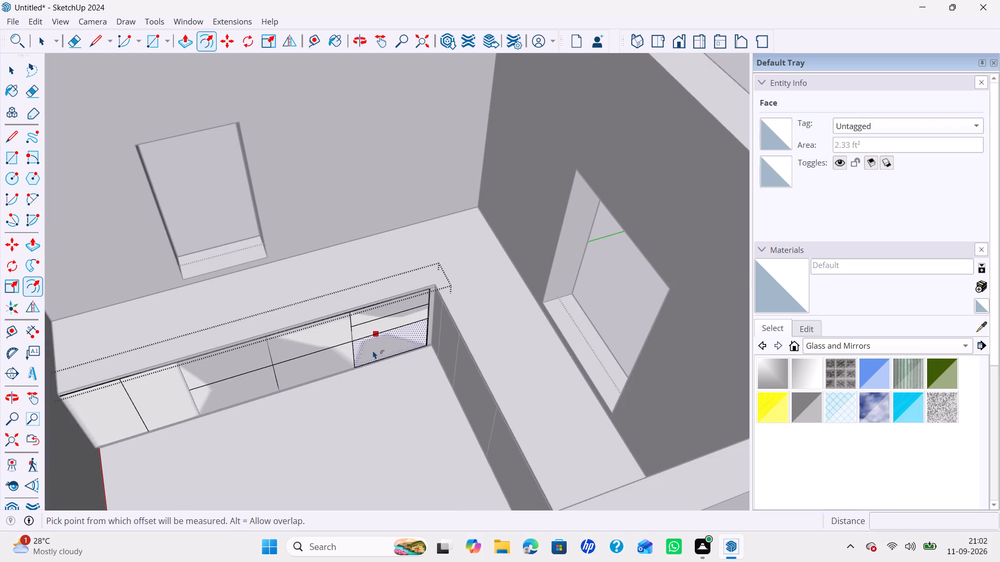
key(3)
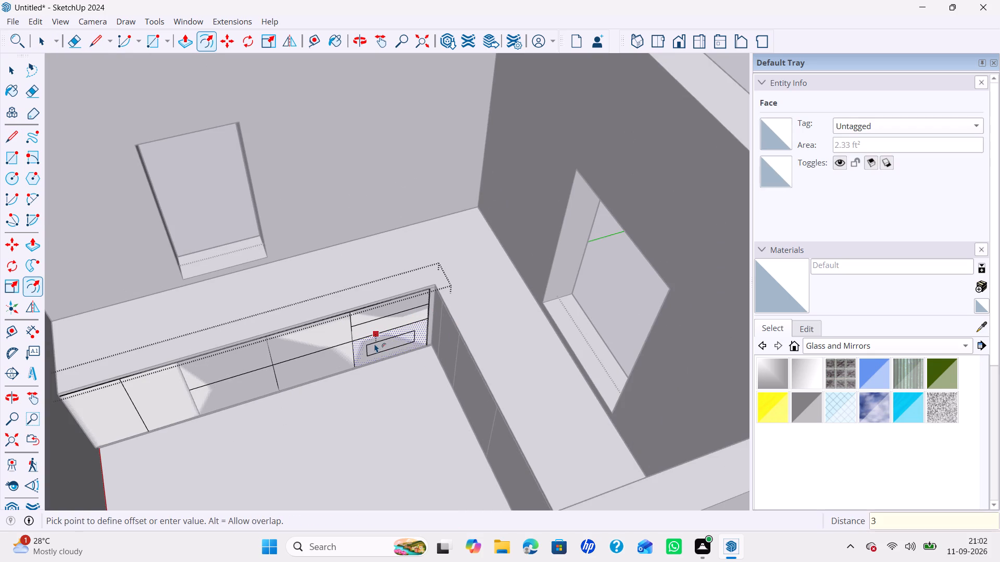
key(m)
key(m)
key(Return)
double_click(368, 332)
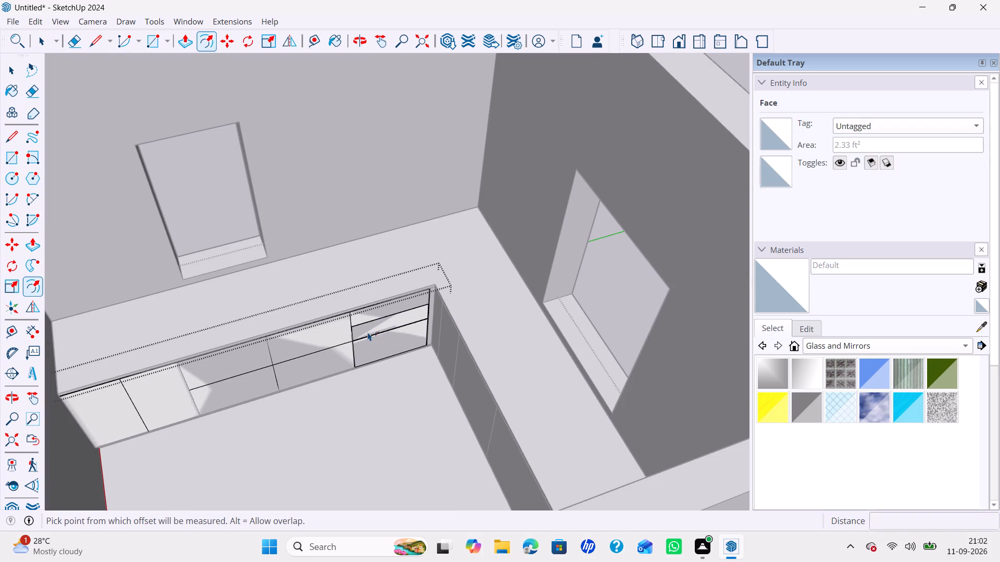
click(370, 312)
scroll(372, 313, up, 2)
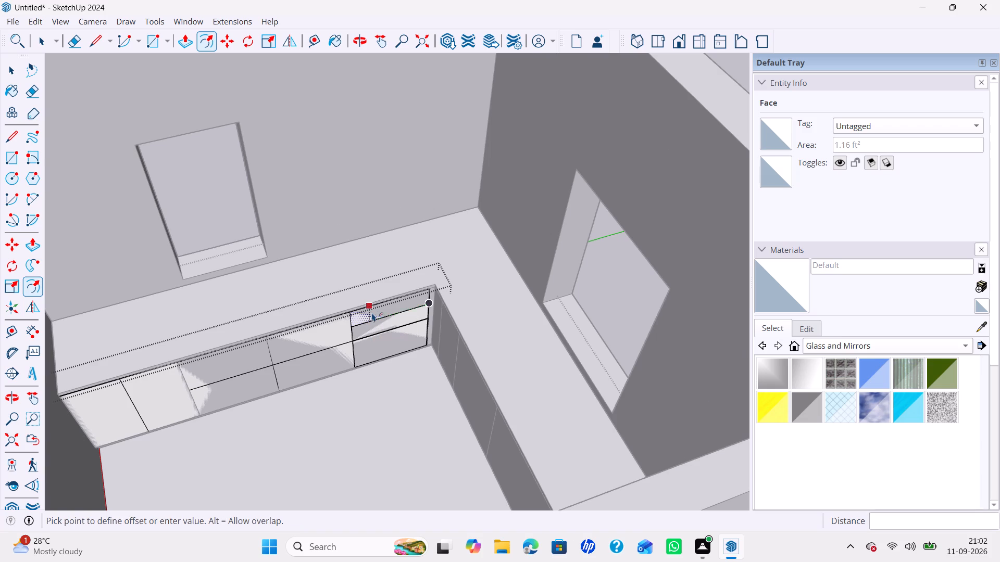
scroll(372, 313, up, 6)
text(3MM)
key(Return)
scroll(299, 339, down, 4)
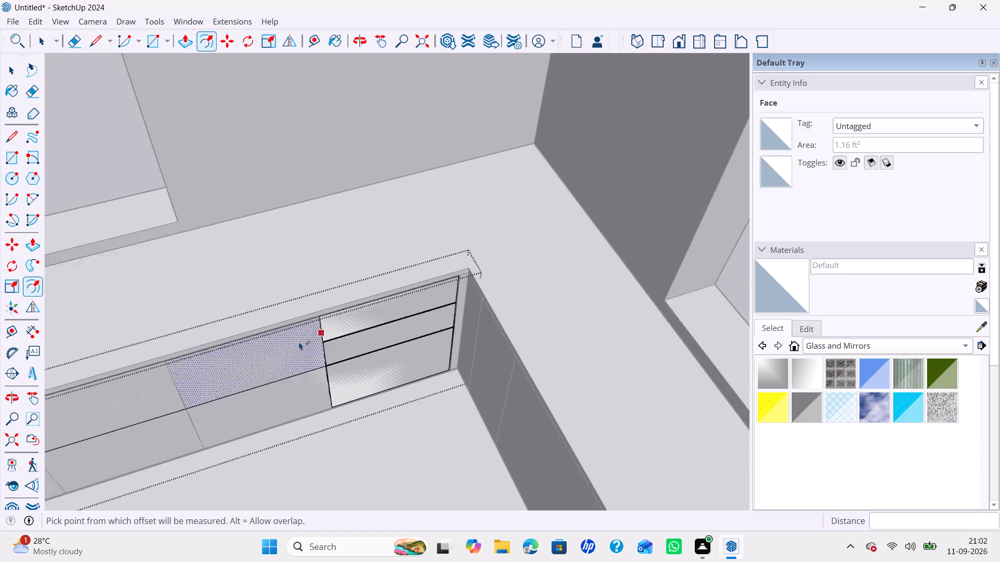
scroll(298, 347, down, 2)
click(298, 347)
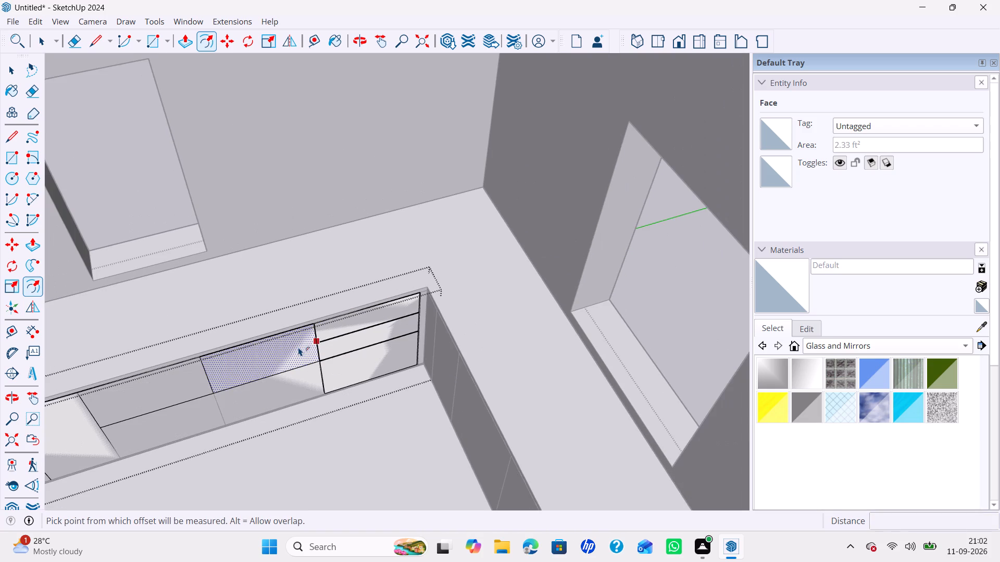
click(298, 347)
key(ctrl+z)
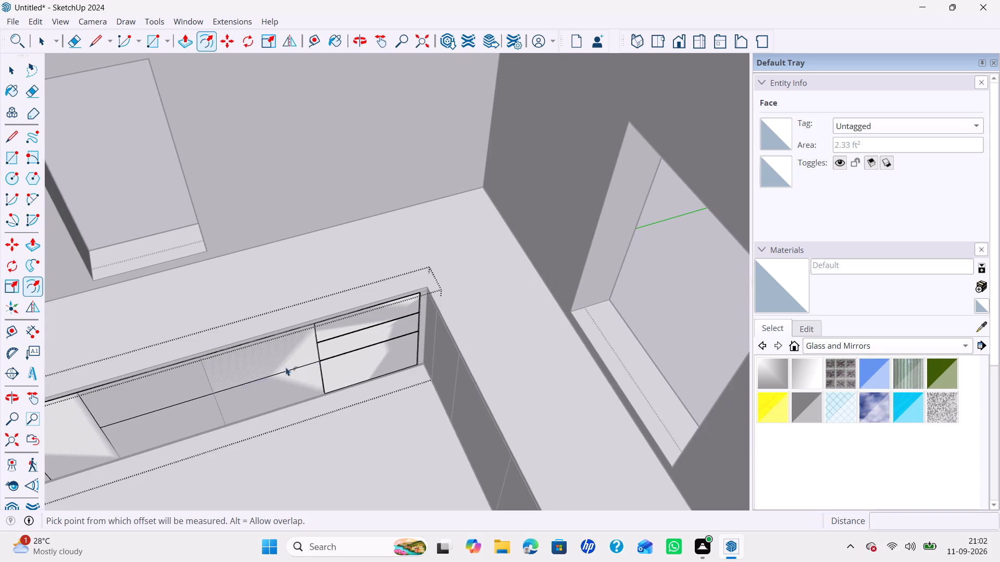
Offset the outlines of the four drawer fronts in the two middle cabinet units 3 mm inward.
click(279, 360)
click(272, 364)
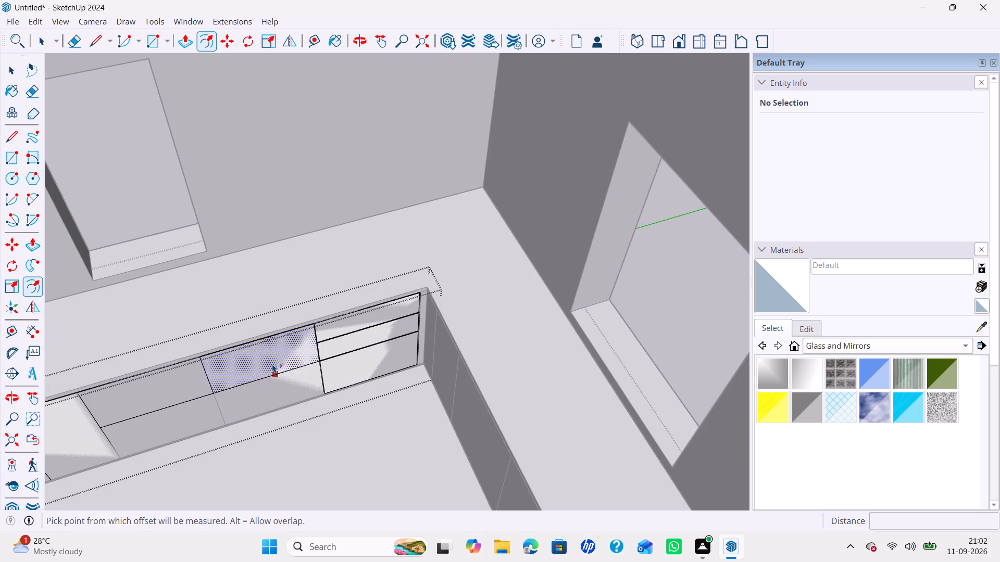
scroll(245, 366, up, 2)
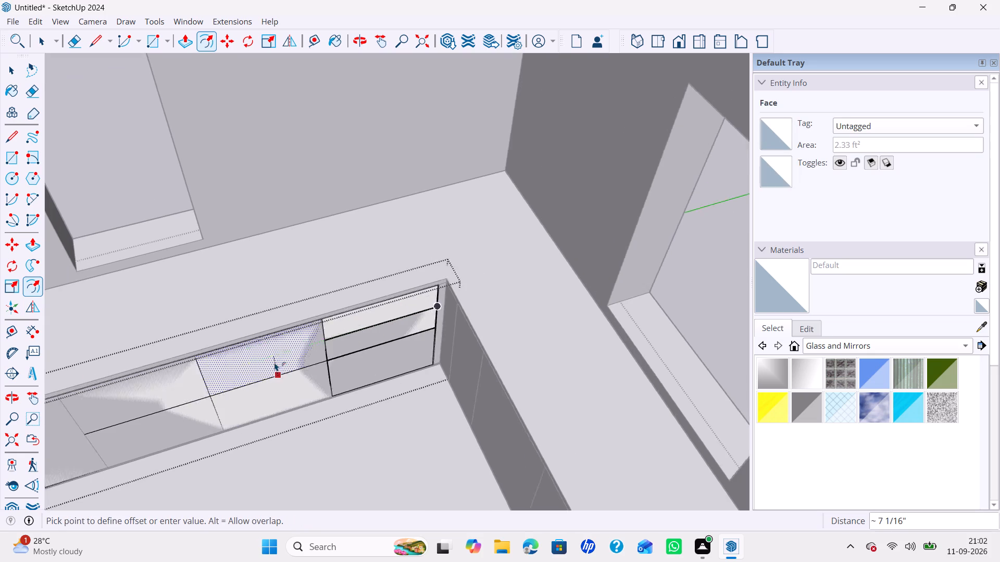
scroll(297, 361, up, 3)
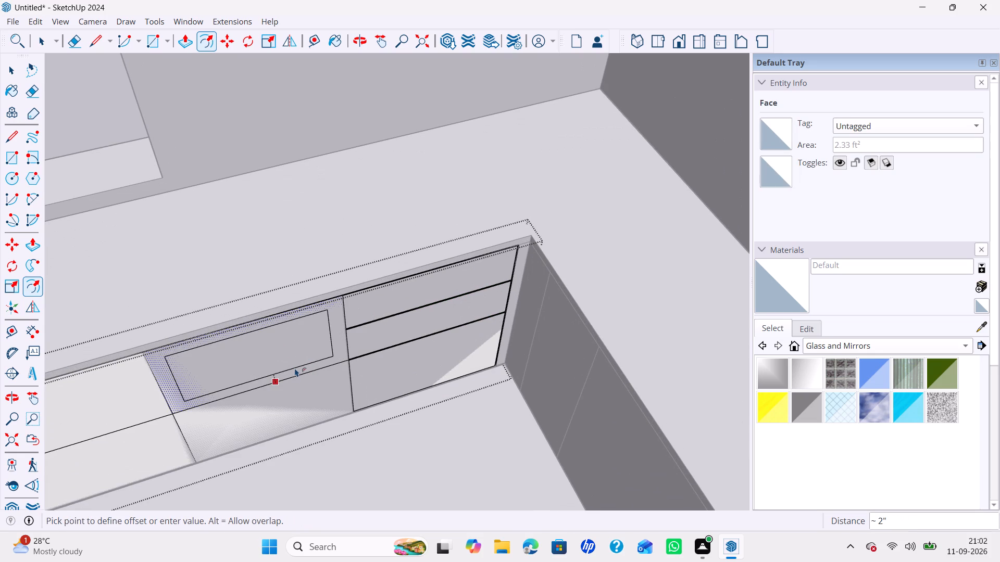
text(3MM)
key(Return)
double_click(302, 392)
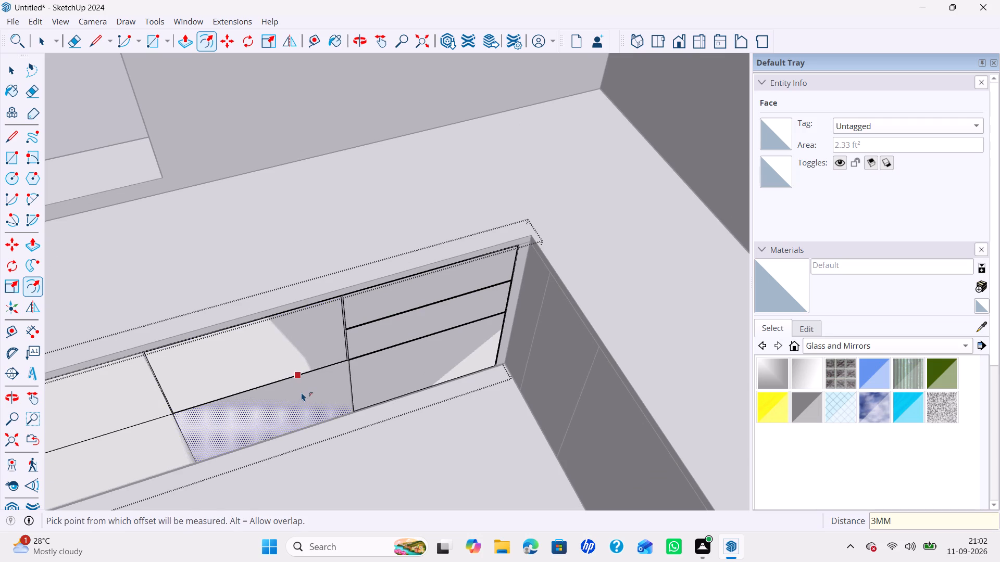
double_click(126, 457)
double_click(135, 404)
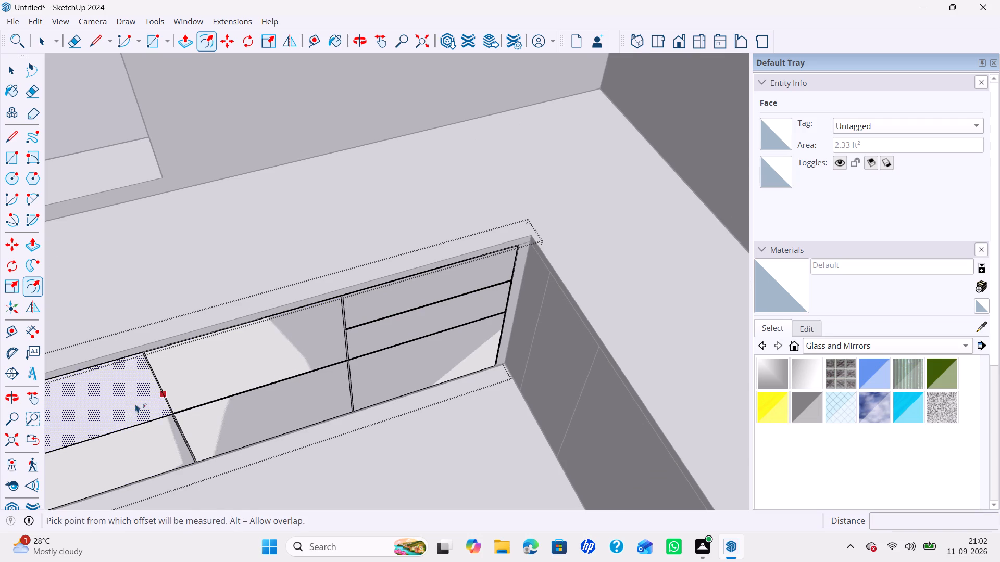
scroll(135, 404, up, 1)
scroll(147, 404, down, 6)
key(space)
Offset the outlines of both doors of the wall-end cabinet inward by the same 3 mm and leave the group.
scroll(171, 411, down, 5)
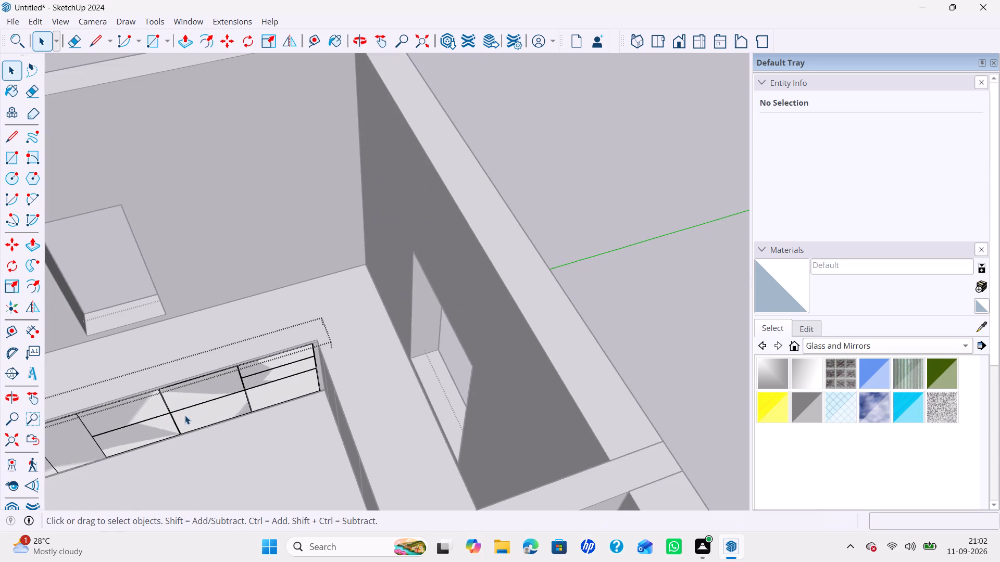
shift+scroll(203, 437, down, 1)
shift+middle_drag(345, 385, 441, 376)
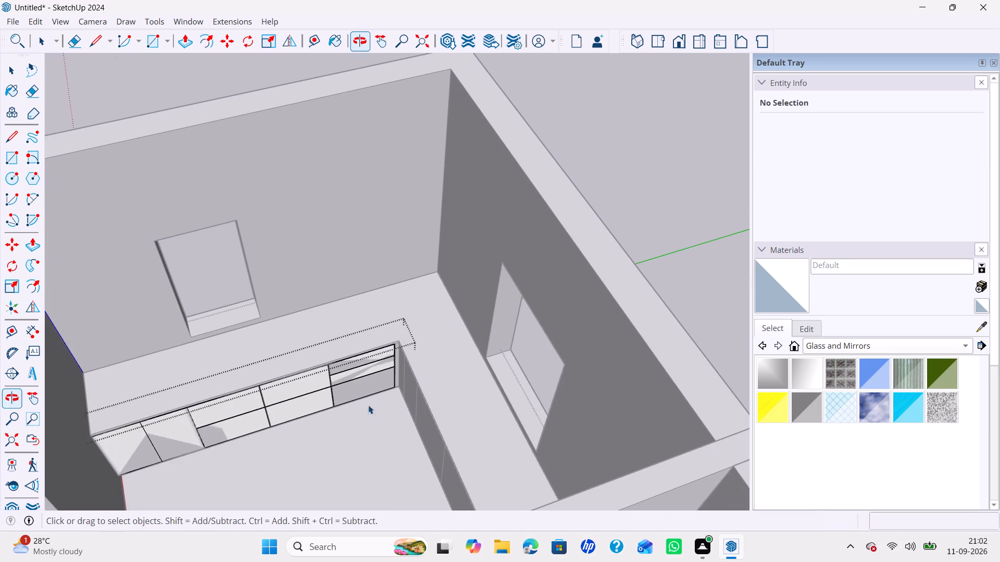
key(f)
double_click(138, 446)
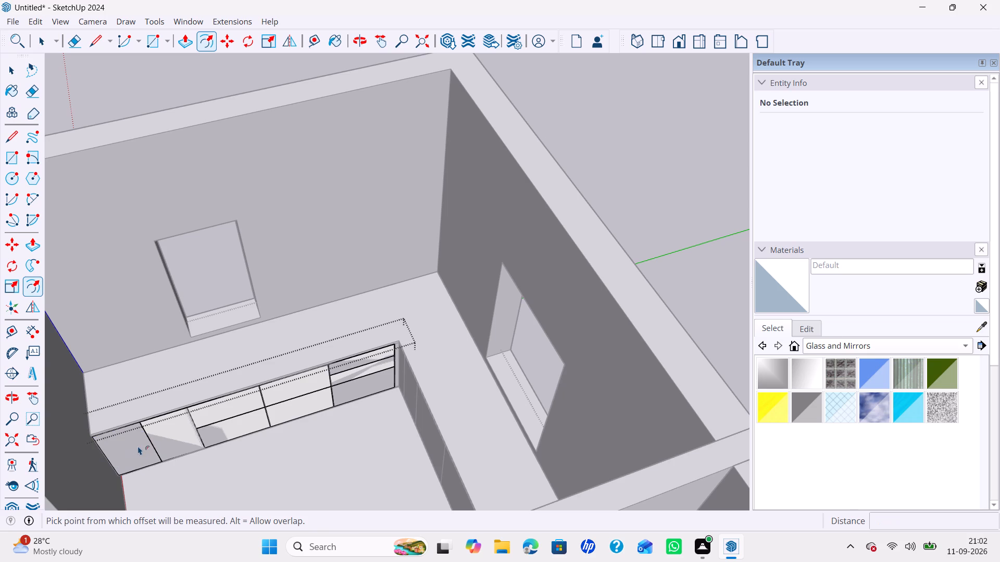
double_click(169, 438)
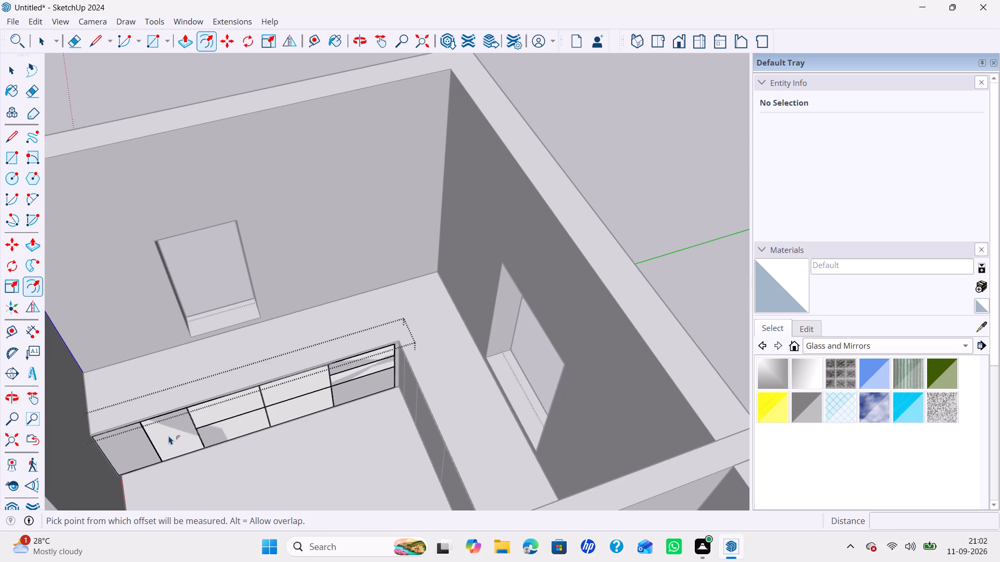
scroll(170, 436, up, 1)
key(space)
scroll(170, 433, down, 3)
key(Escape)
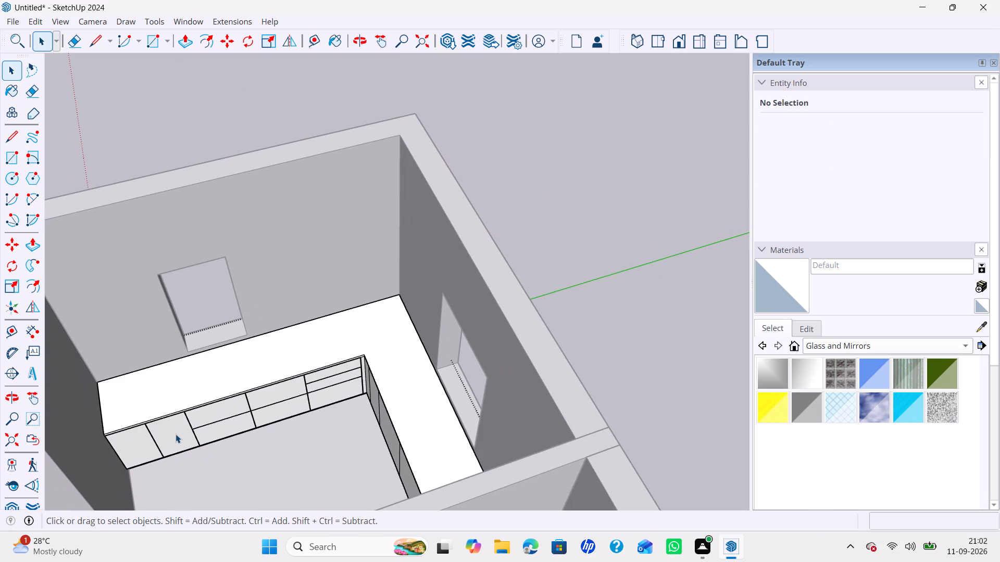
key(Escape)
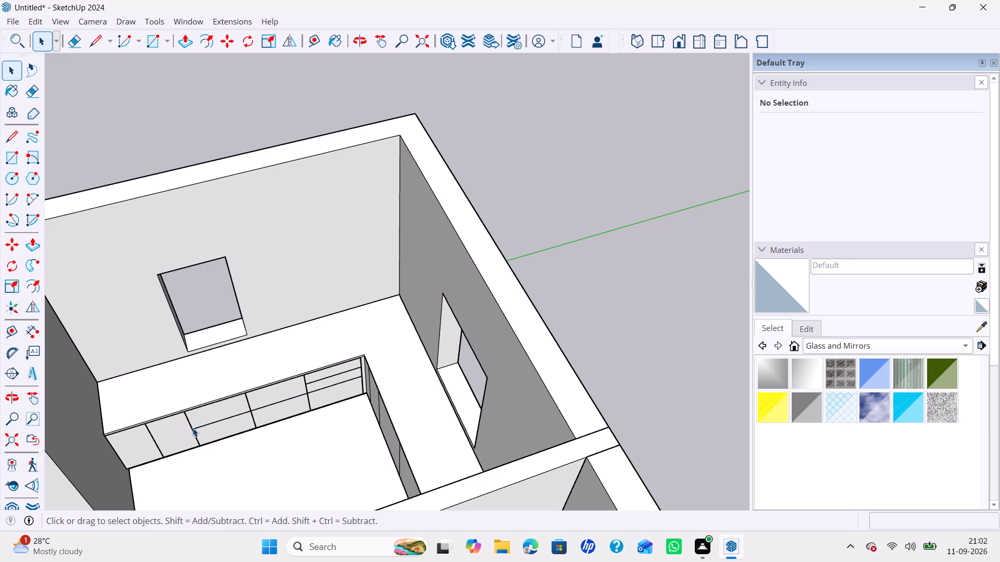
Reopen the cabinet front group and pull both doors of the wall-end unit out 18 mm.
scroll(235, 418, down, 4)
scroll(171, 436, up, 4)
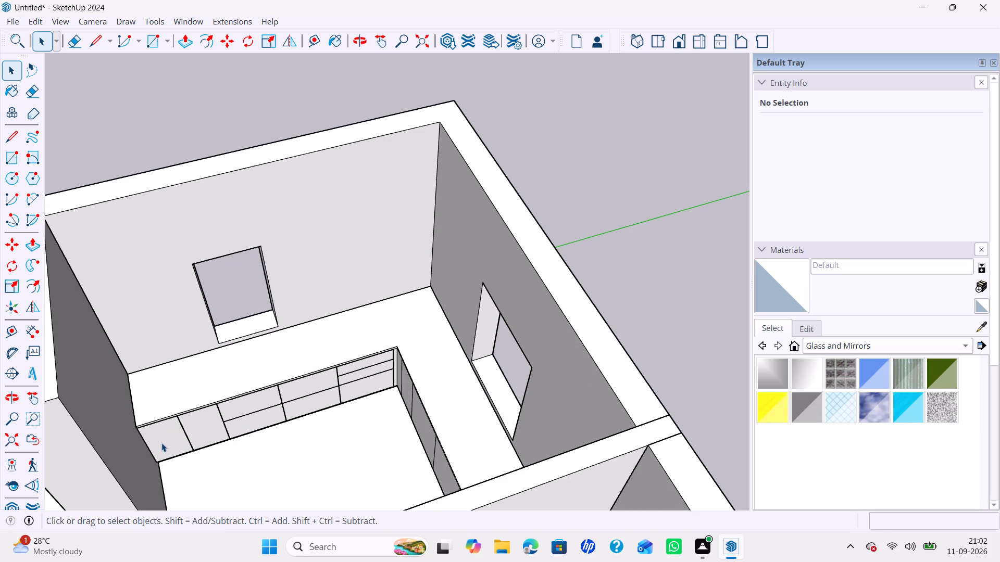
scroll(161, 443, up, 3)
double_click(161, 443)
double_click(161, 443)
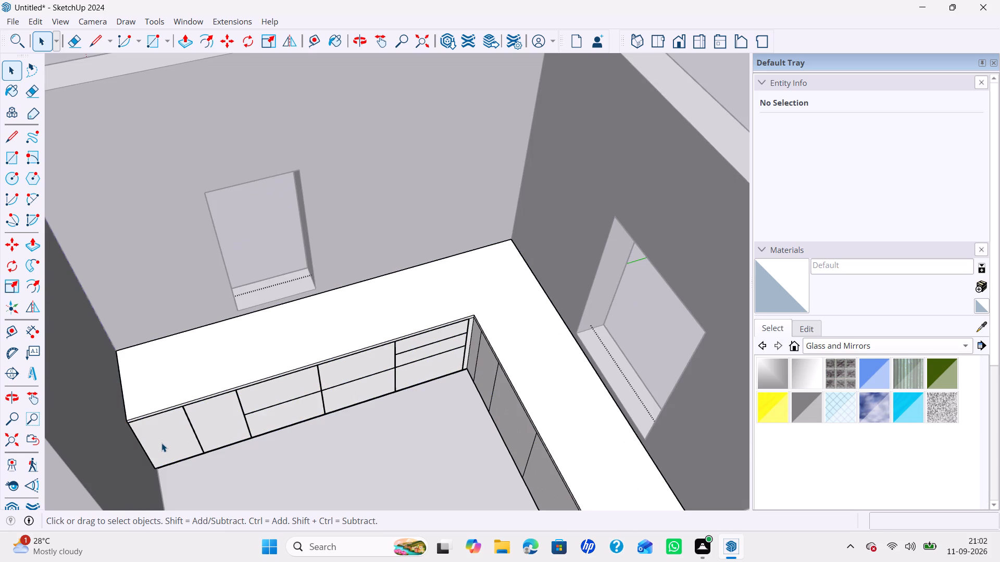
double_click(162, 446)
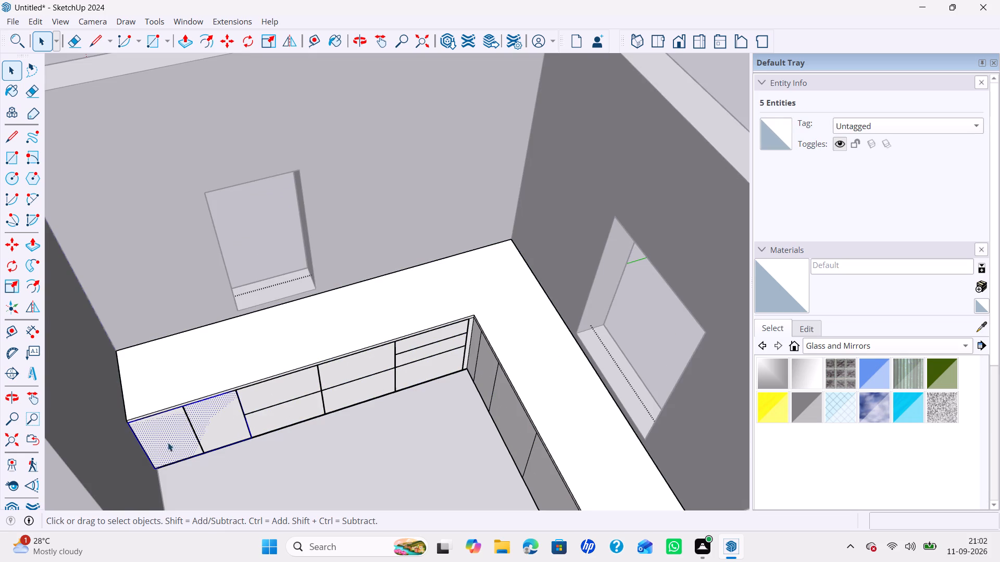
middle_drag(204, 436, 161, 379)
middle_click(161, 379)
scroll(172, 394, up, 3)
scroll(154, 355, up, 7)
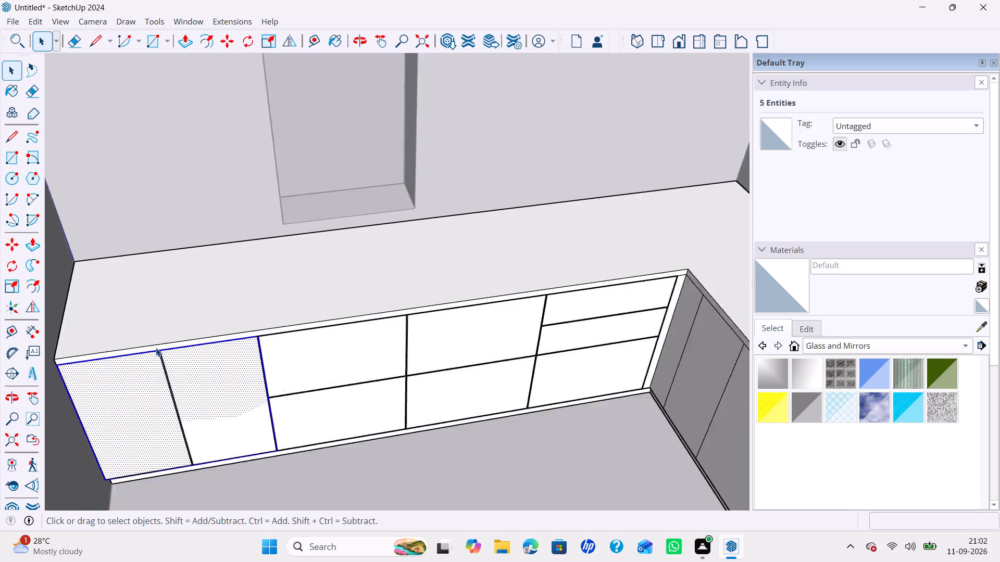
scroll(156, 348, up, 9)
double_click(165, 368)
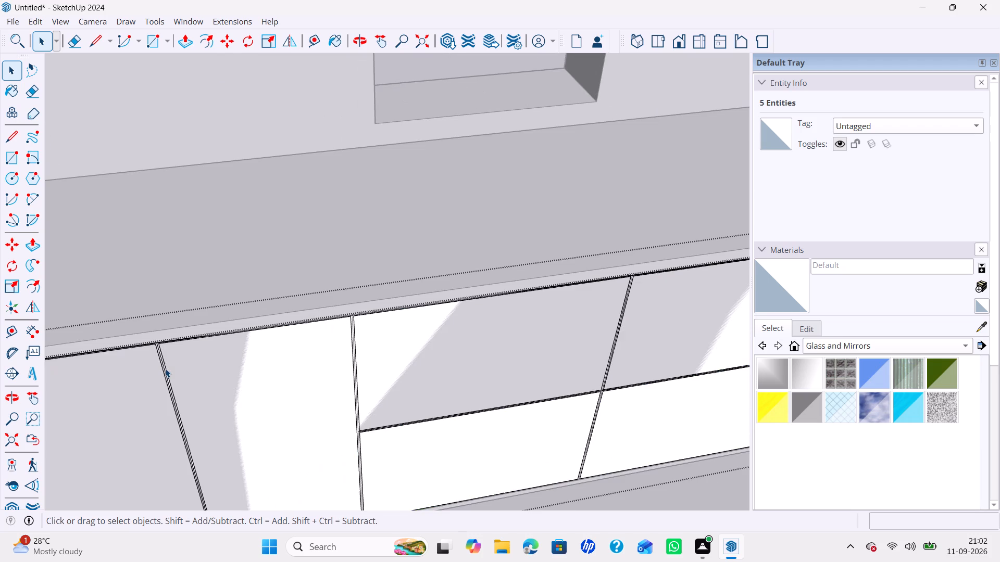
key(p)
click(113, 408)
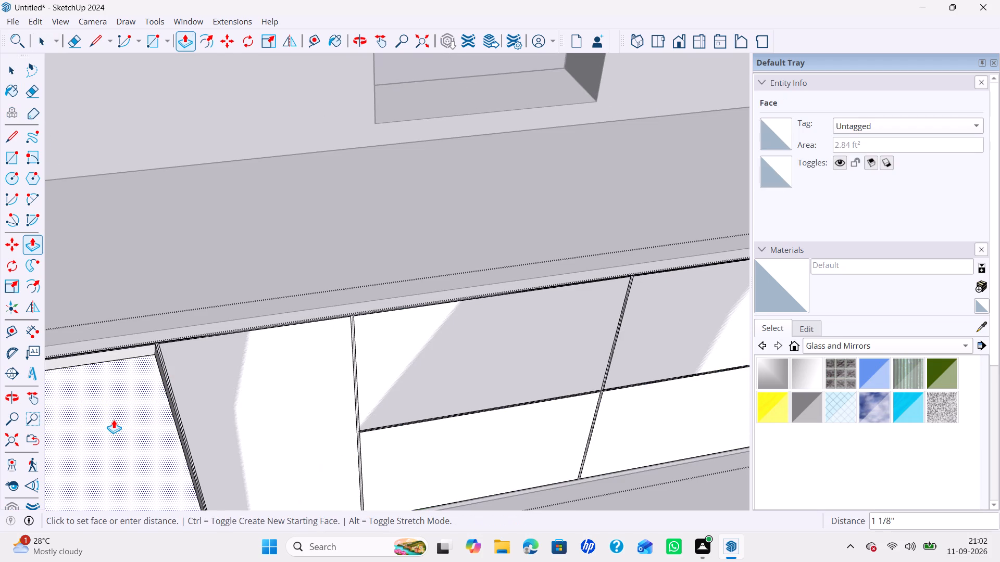
key(1)
text(8mm)
key(Return)
double_click(222, 392)
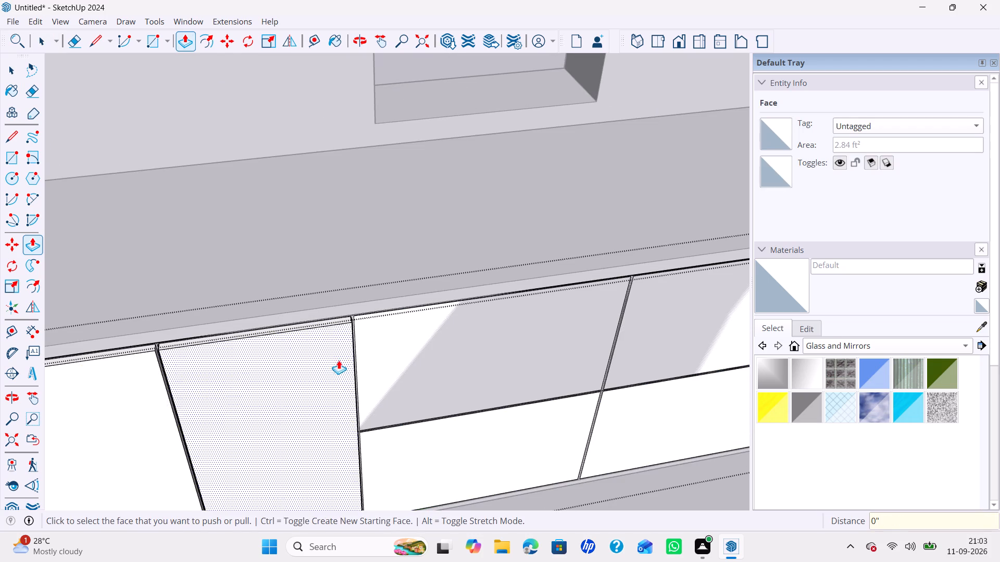
Pull the four drawer fronts of the two middle units out 18 mm, level with the doors.
double_click(419, 353)
double_click(449, 436)
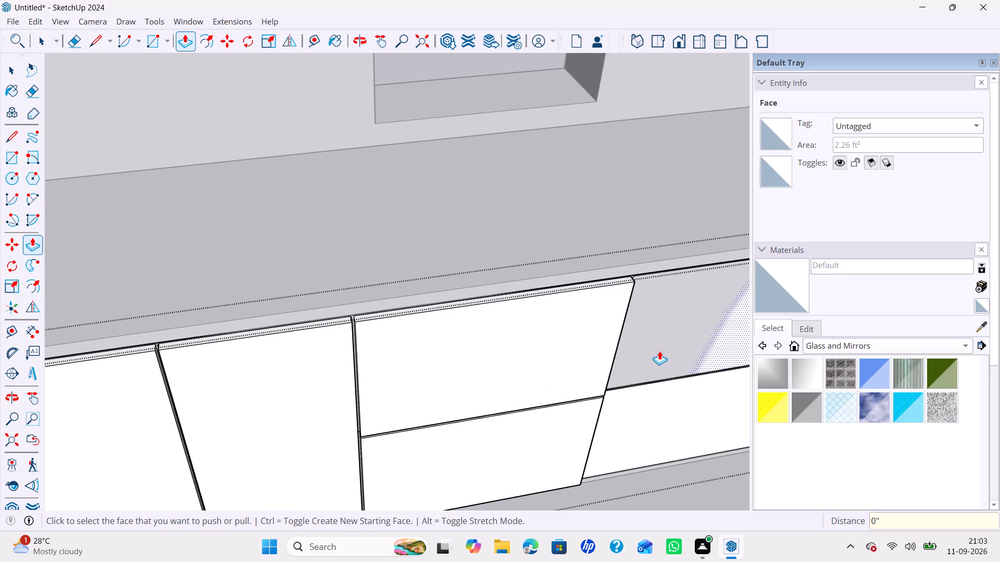
double_click(661, 349)
click(653, 390)
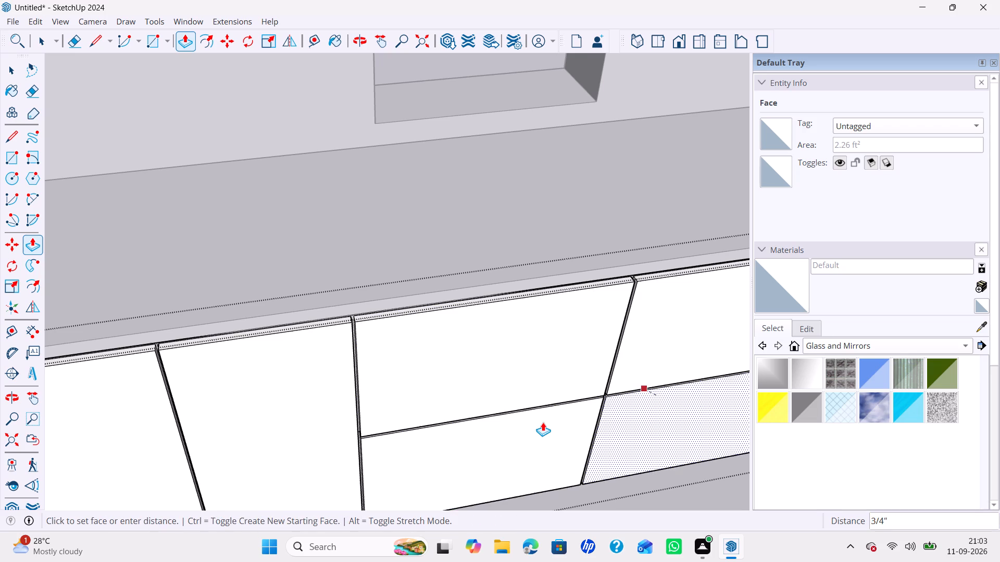
click(539, 425)
Pull the three drawer fronts of the unit nearest the inner corner out by the same 18 mm.
scroll(568, 416, down, 5)
shift+middle_drag(434, 439, 415, 441)
shift+middle_drag(337, 448, 297, 449)
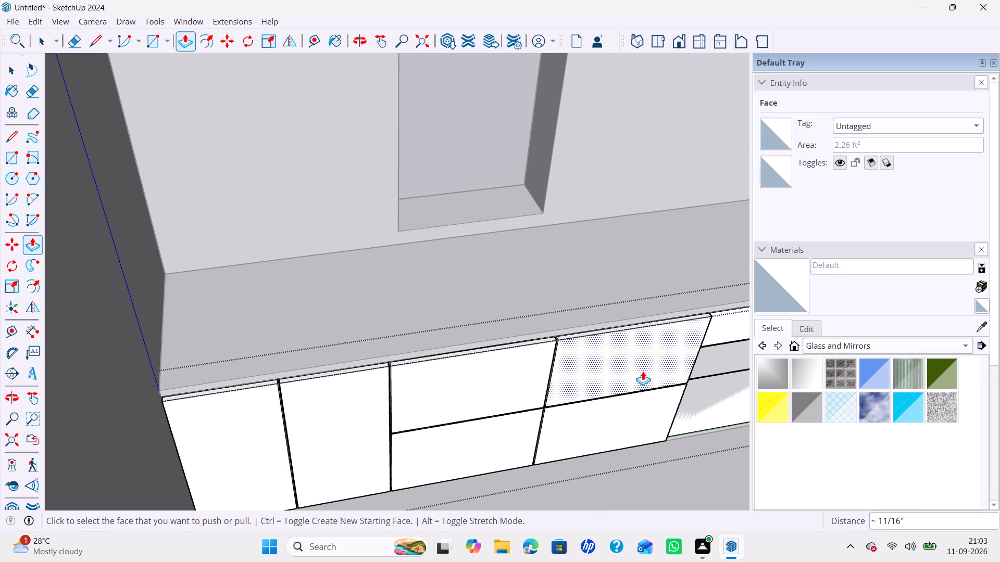
shift+middle_drag(527, 364, 333, 343)
double_click(581, 310)
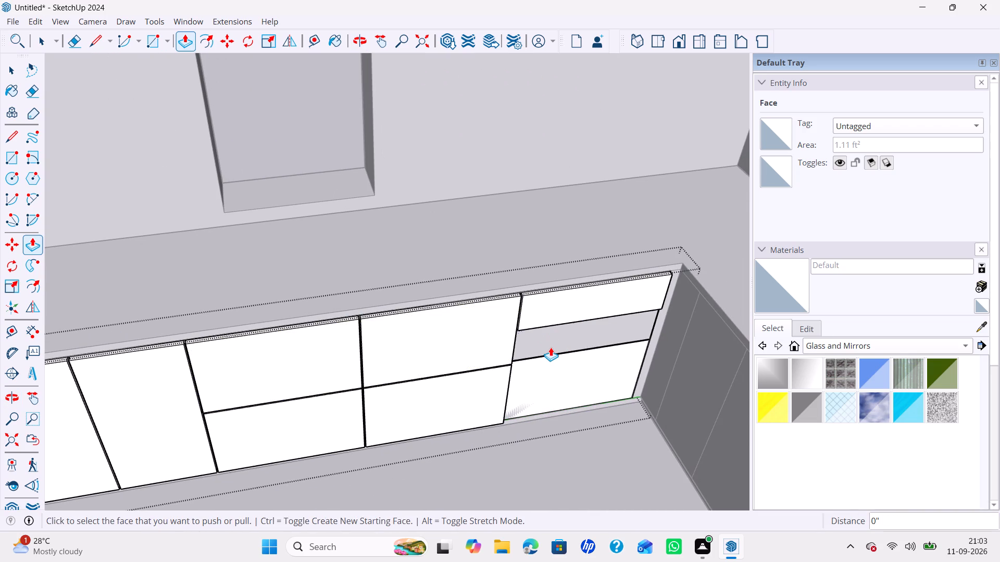
double_click(551, 347)
double_click(544, 375)
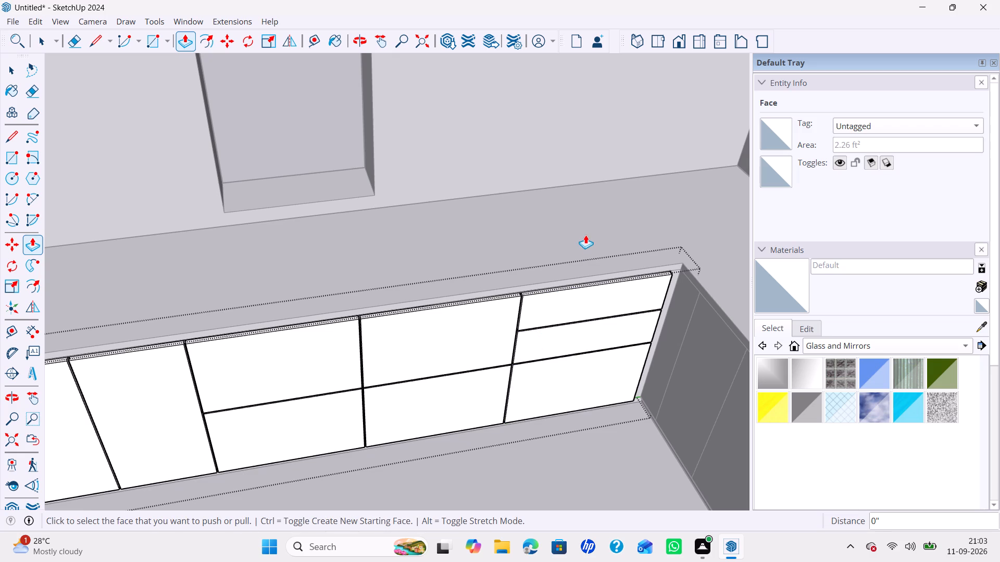
key(space)
Examine the raised door and drawer fronts and the plain cabinet fronts on the counter's other leg.
middle_drag(562, 377, 573, 379)
middle_drag(583, 382, 654, 390)
middle_drag(655, 390, 587, 404)
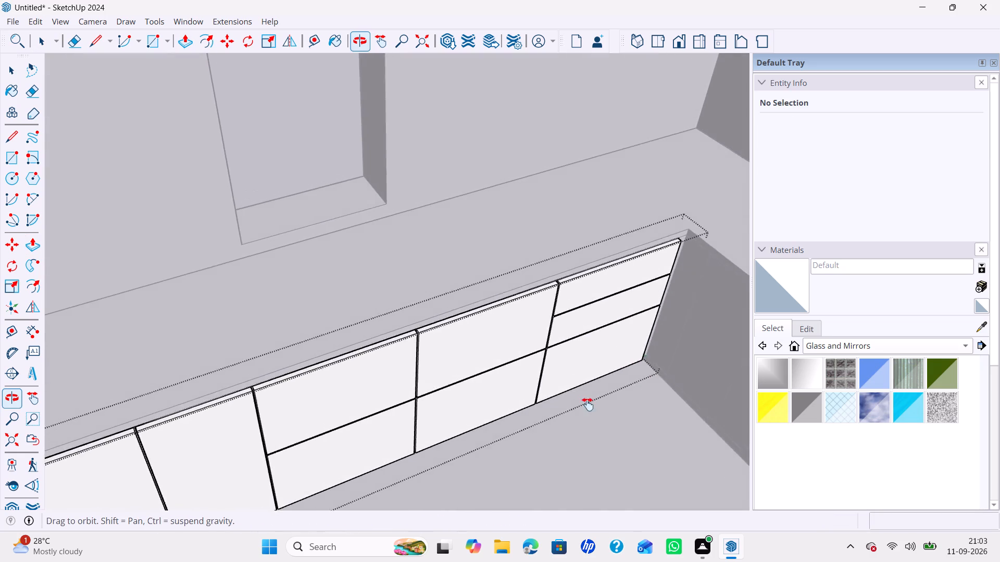
middle_drag(587, 404, 398, 416)
middle_drag(399, 411, 628, 336)
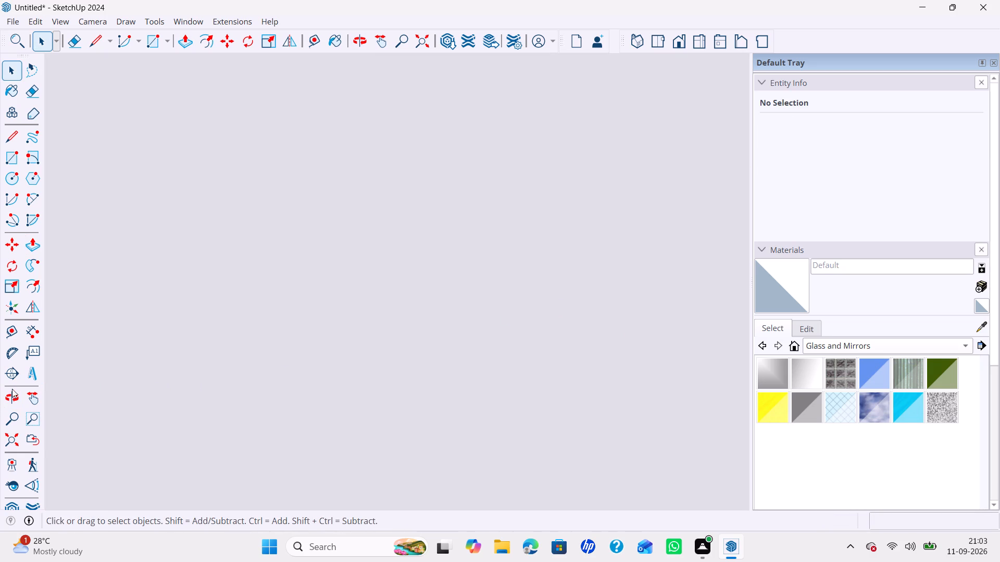
click(34, 435)
middle_drag(415, 340, 424, 437)
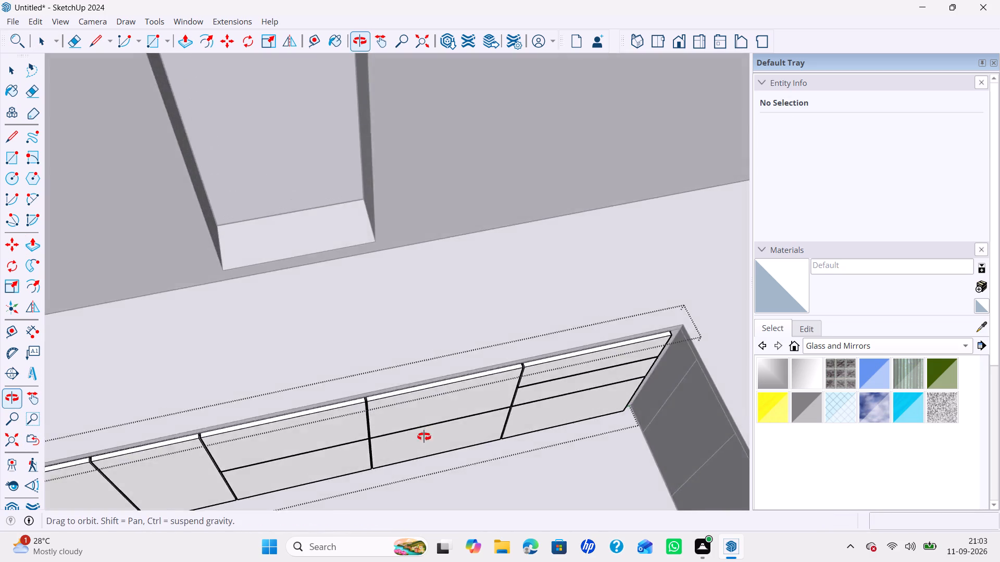
middle_drag(424, 437, 230, 338)
scroll(307, 317, down, 7)
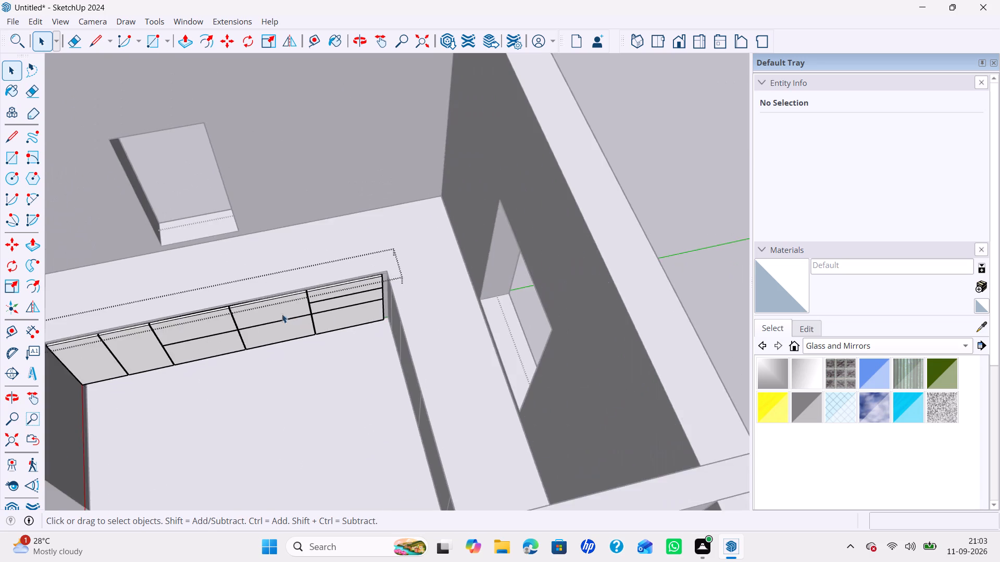
scroll(279, 320, down, 5)
middle_drag(275, 325, 492, 342)
scroll(409, 360, up, 5)
middle_drag(411, 359, 445, 279)
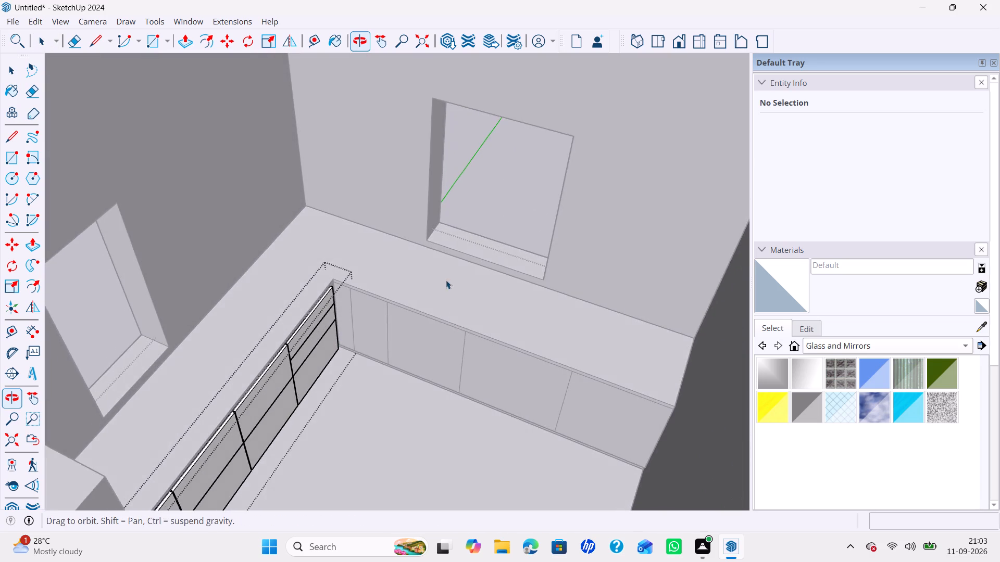
shift+middle_drag(435, 312, 363, 234)
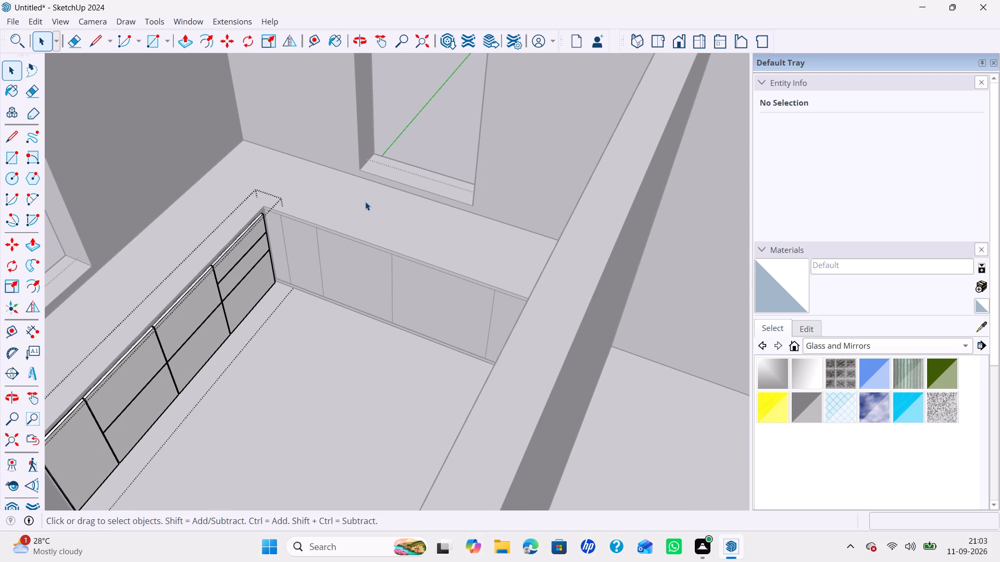
scroll(365, 201, down, 4)
middle_drag(356, 261, 510, 307)
Leave the finished leg's front group and make a new group for the fronts on the counter's other leg.
right_click(322, 156)
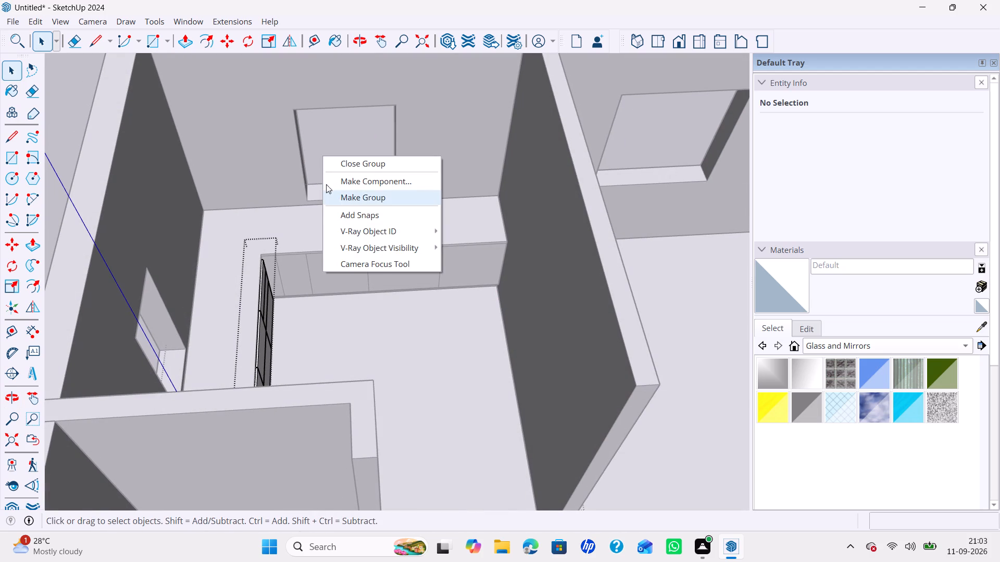
click(313, 164)
right_click(337, 157)
click(252, 239)
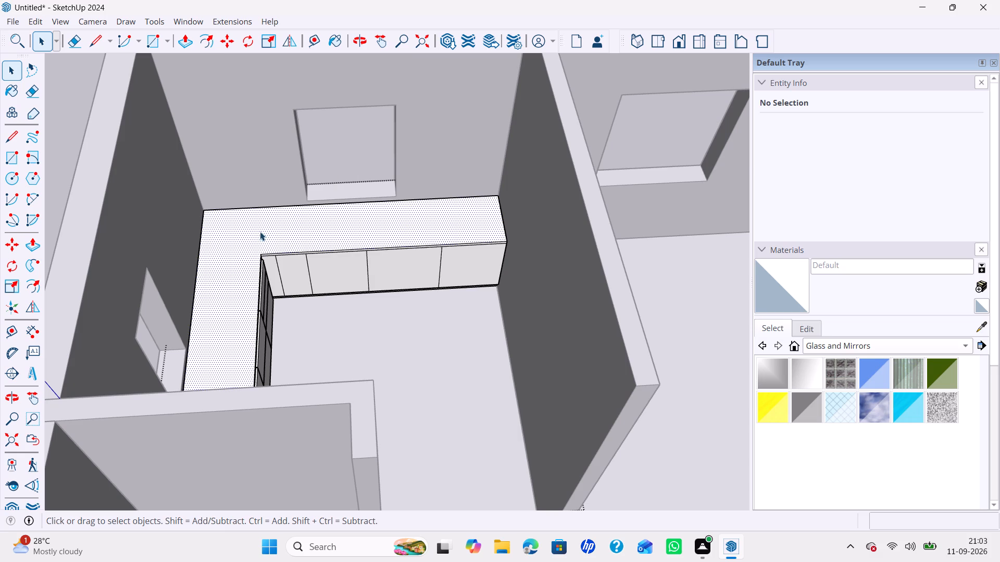
right_click(326, 164)
click(342, 202)
Draw rectangles over the corner front, about 1' 4 9/16" by 2' 4 3/8", and the adjacent middle front, about 1' 11 5/8" by 2' 4 3/8".
key(r)
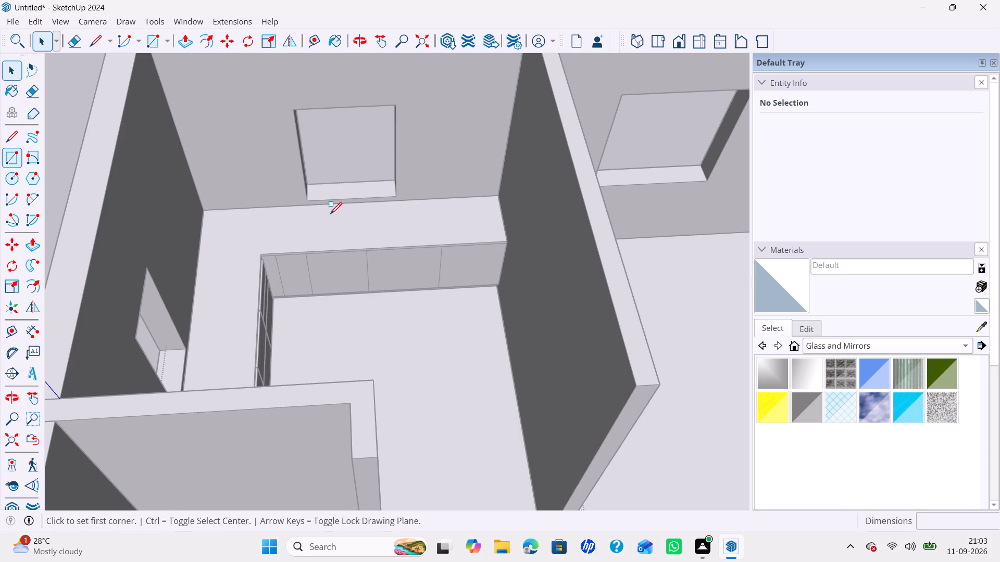
scroll(278, 268, up, 10)
middle_drag(273, 262, 244, 226)
scroll(244, 226, up, 1)
middle_drag(244, 226, 244, 226)
click(359, 187)
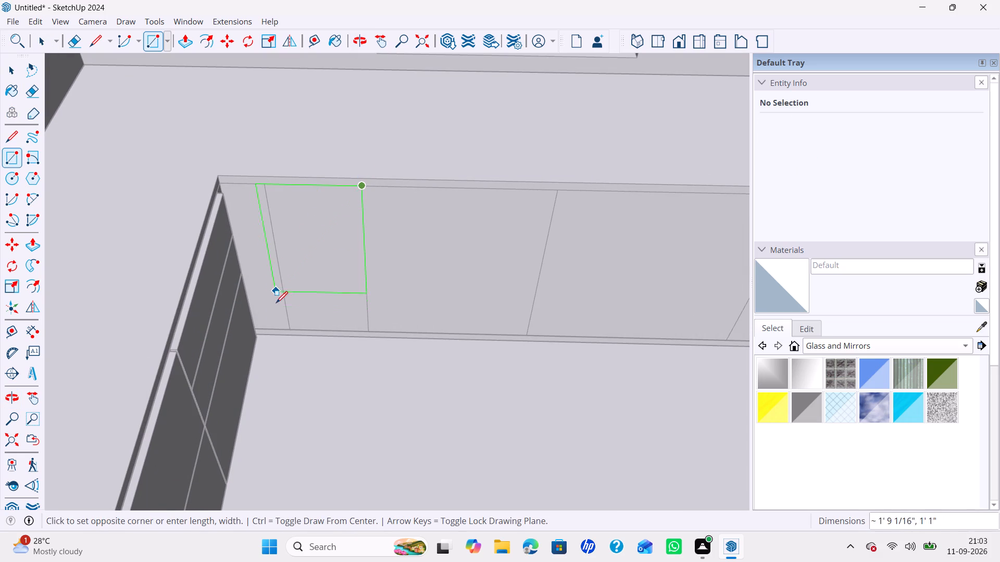
click(264, 327)
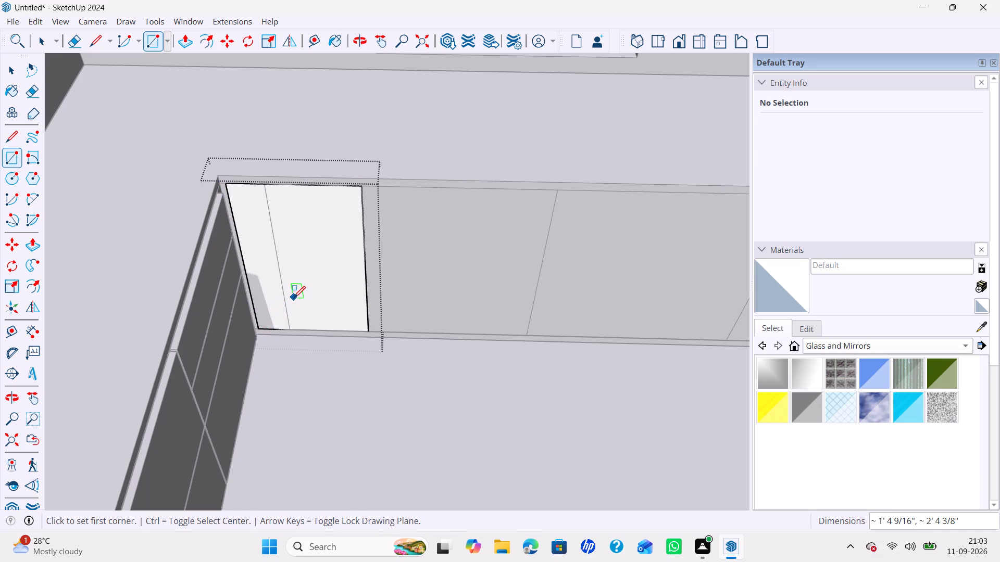
click(364, 187)
click(527, 333)
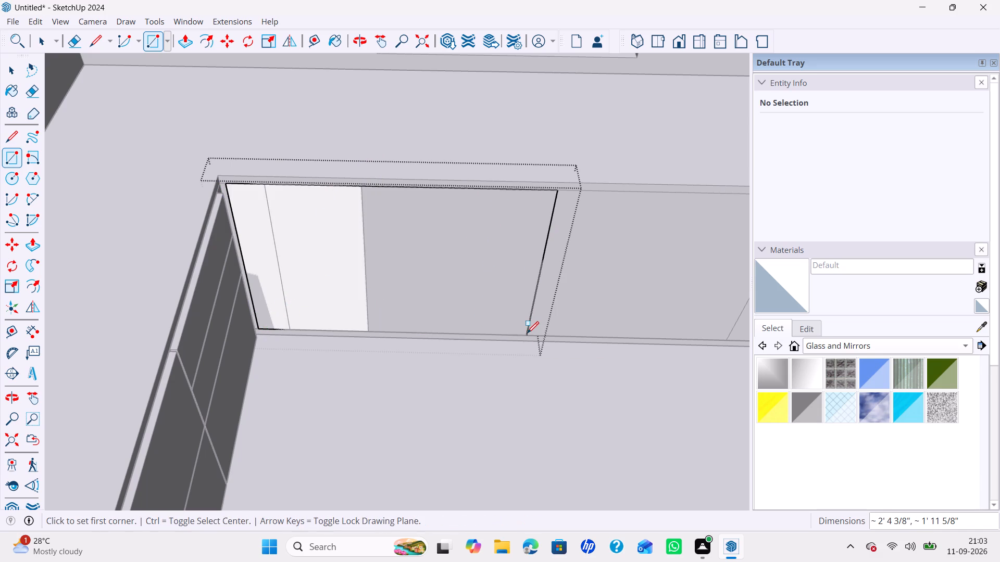
Draw rectangles over the second middle front, about 2' 5 1/2" by 2' 4 3/8", and the wall-end front, about 2' 1 9/16" by 2' 4 3/8".
click(527, 335)
scroll(555, 287, down, 4)
middle_click(561, 282)
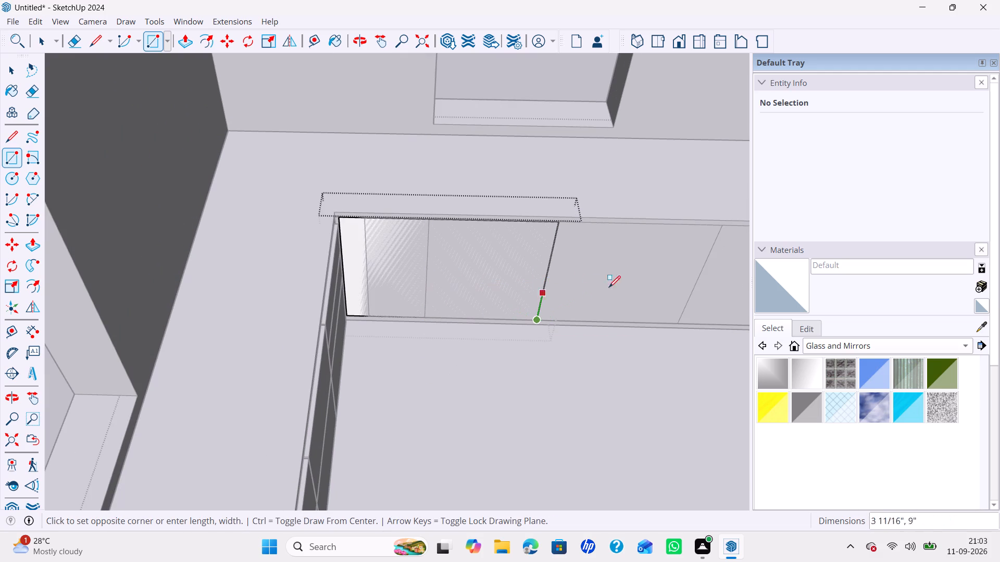
click(720, 228)
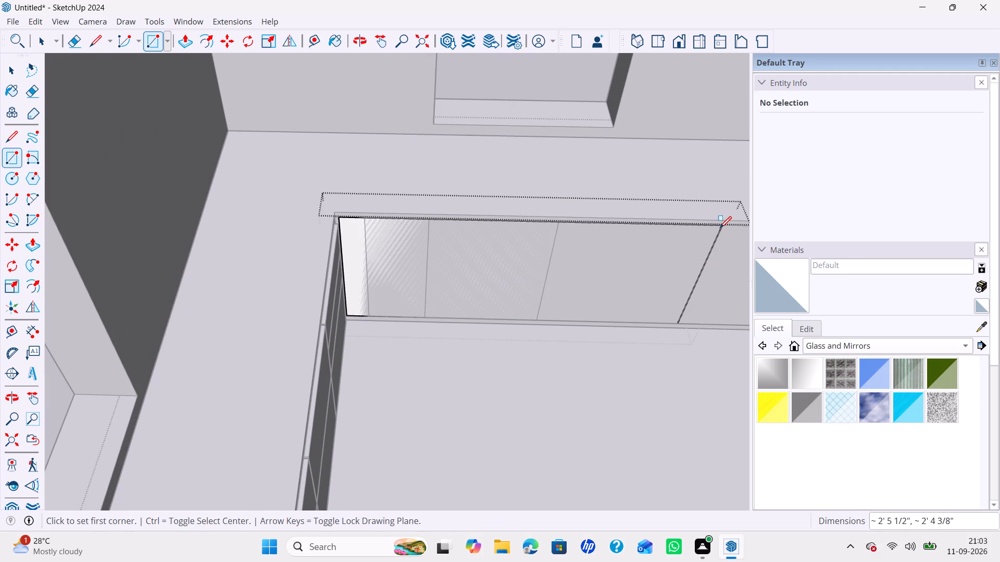
click(724, 226)
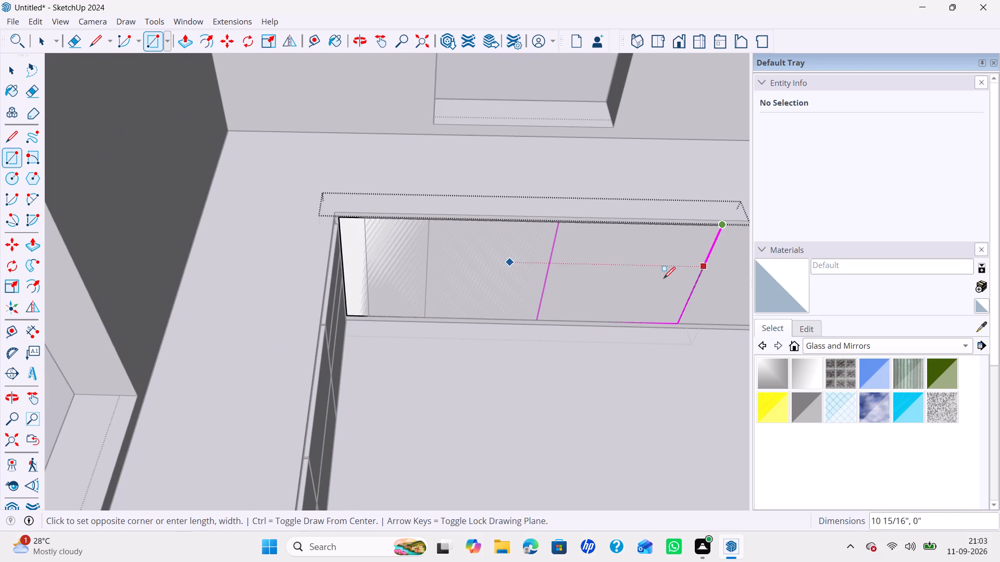
shift+middle_drag(698, 278, 503, 286)
scroll(616, 331, up, 2)
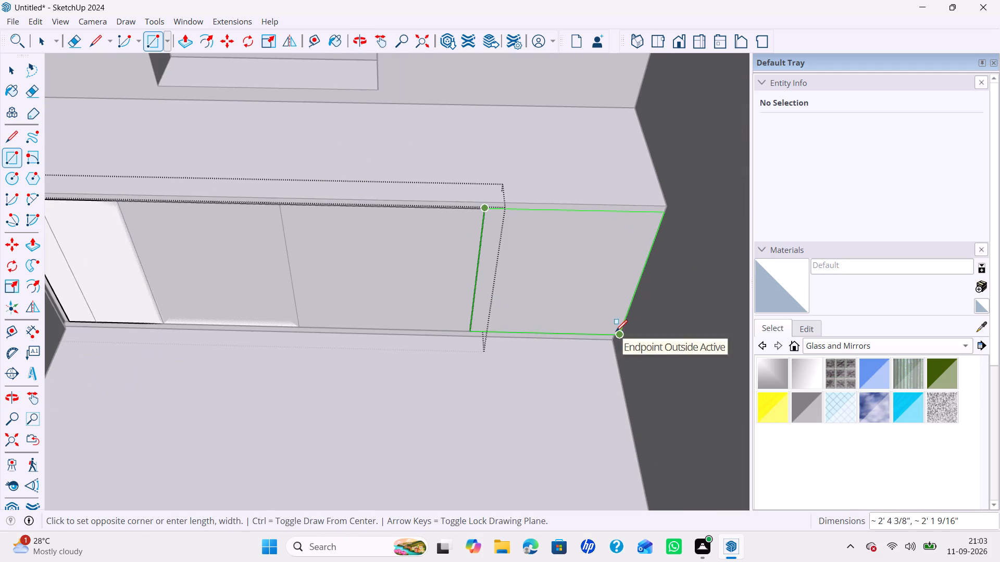
click(621, 333)
scroll(534, 308, down, 7)
key(c)
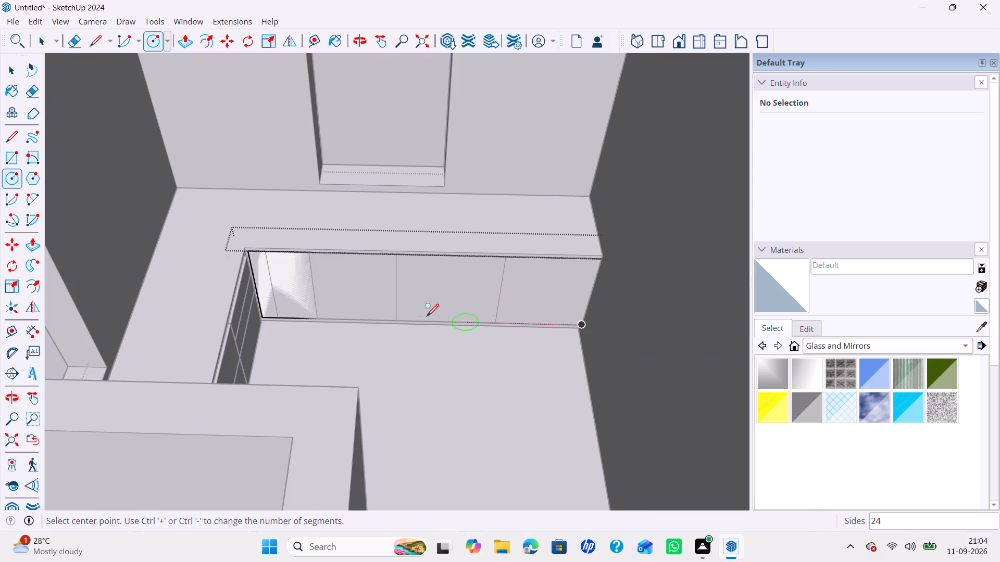
key(space)
scroll(399, 311, down, 1)
Offset the outline of the front nearest the inner corner inward by 3 mm.
key(f)
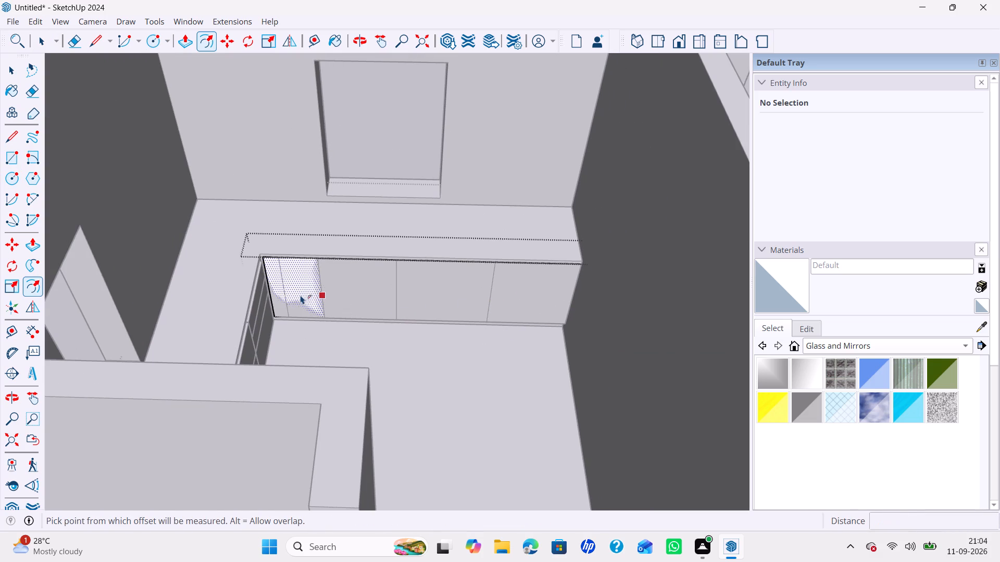
click(300, 295)
text(18)
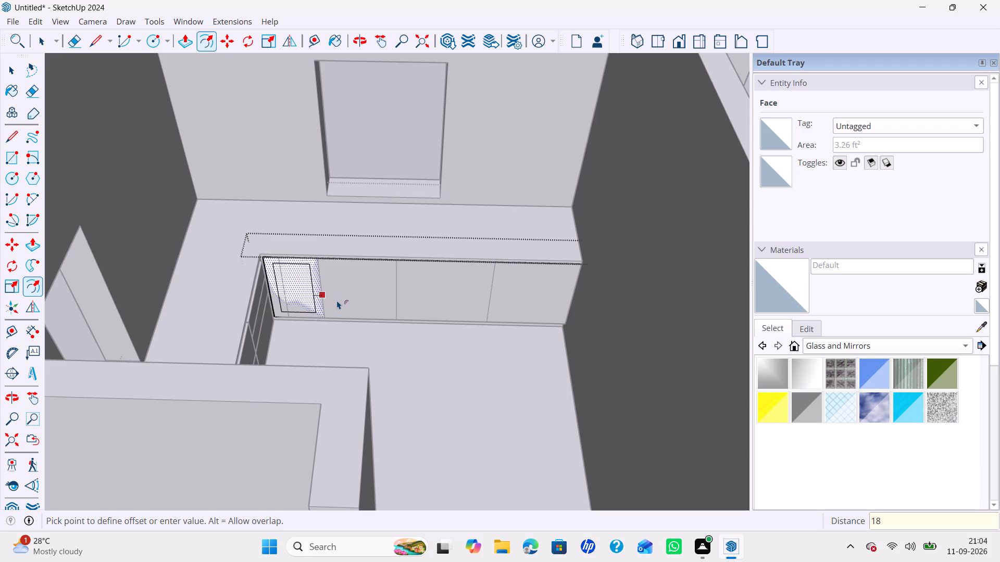
key(BackSpace)
key(BackSpace)
key(3)
text(mm)
key(Return)
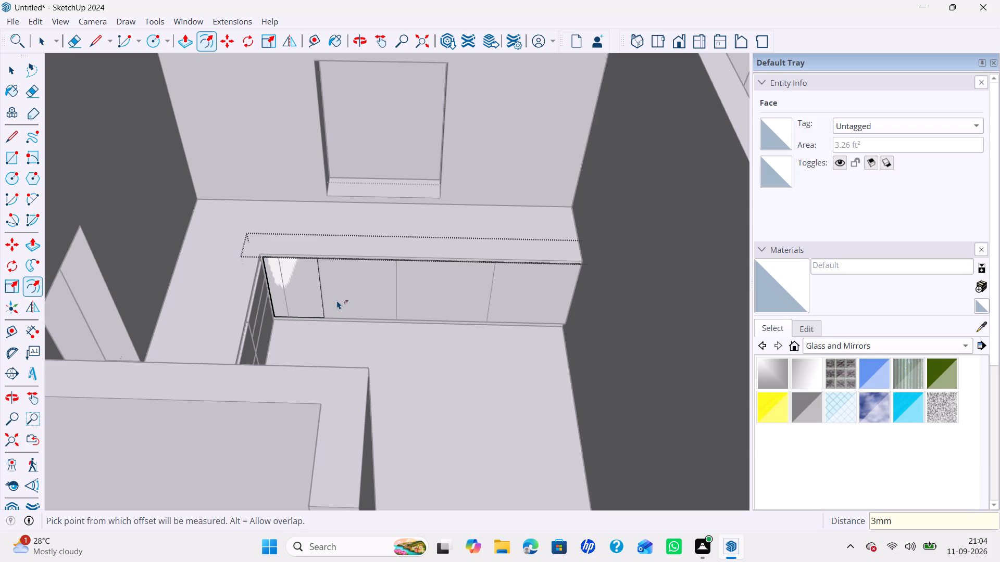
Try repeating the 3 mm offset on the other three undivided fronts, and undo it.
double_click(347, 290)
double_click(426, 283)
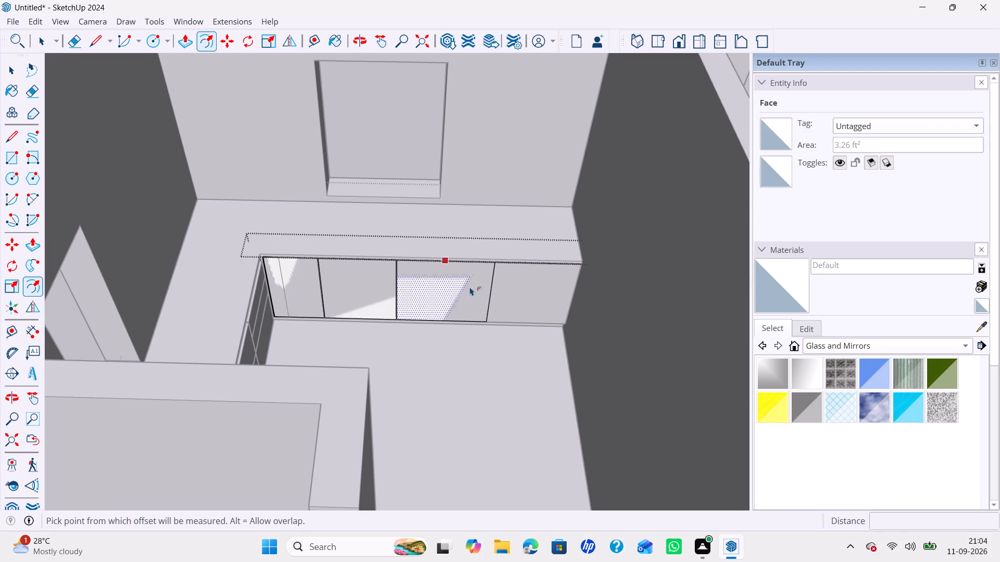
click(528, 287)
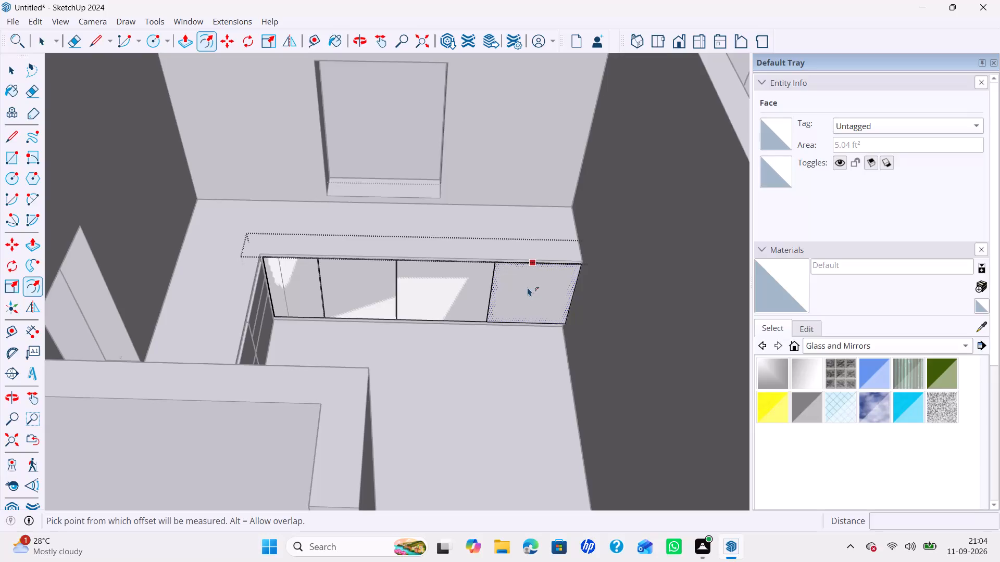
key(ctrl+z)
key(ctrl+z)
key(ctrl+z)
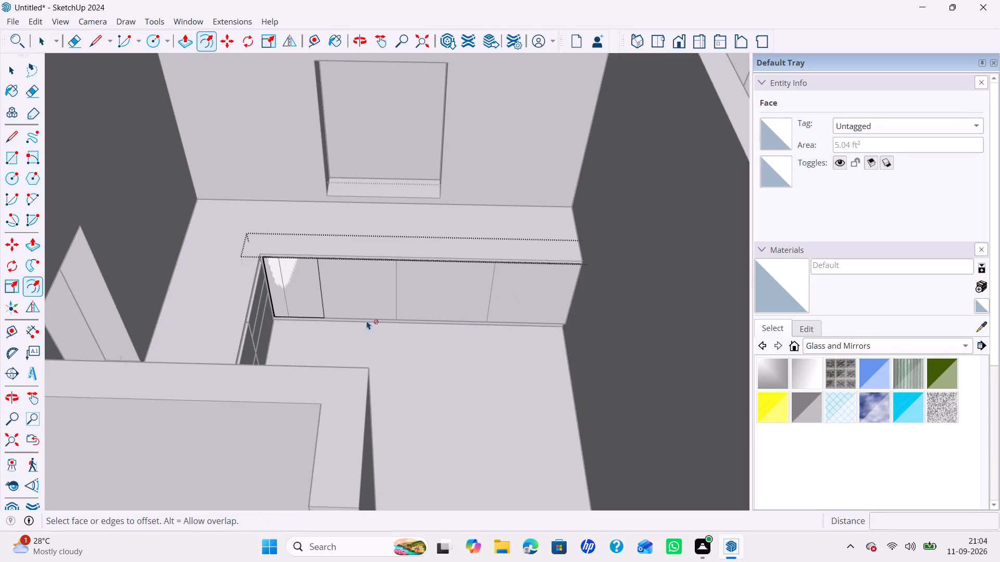
Divide the two middle fronts with horizontal lines at mid-height and the wall-end front with a vertical line midway along its width.
key(l)
click(322, 291)
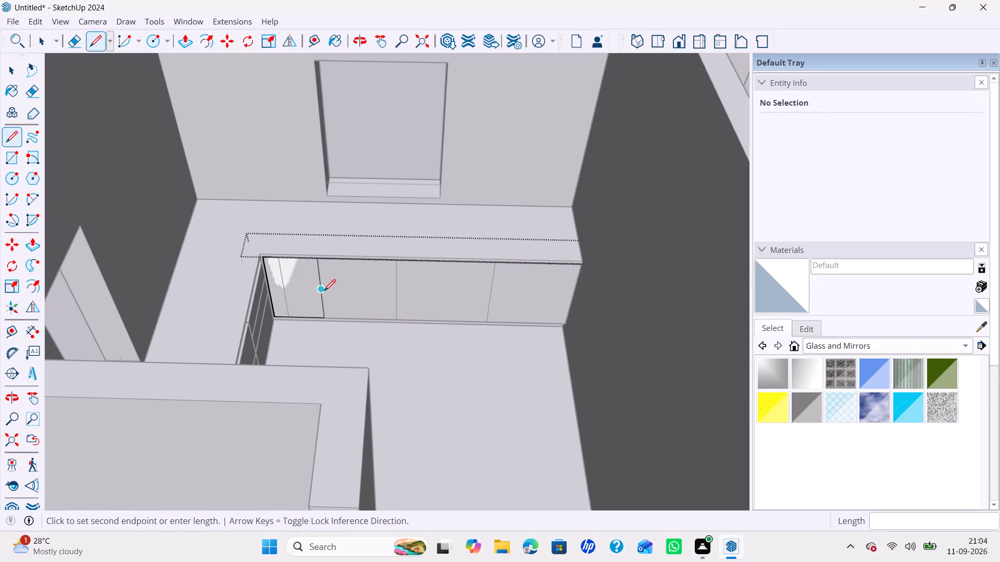
click(396, 293)
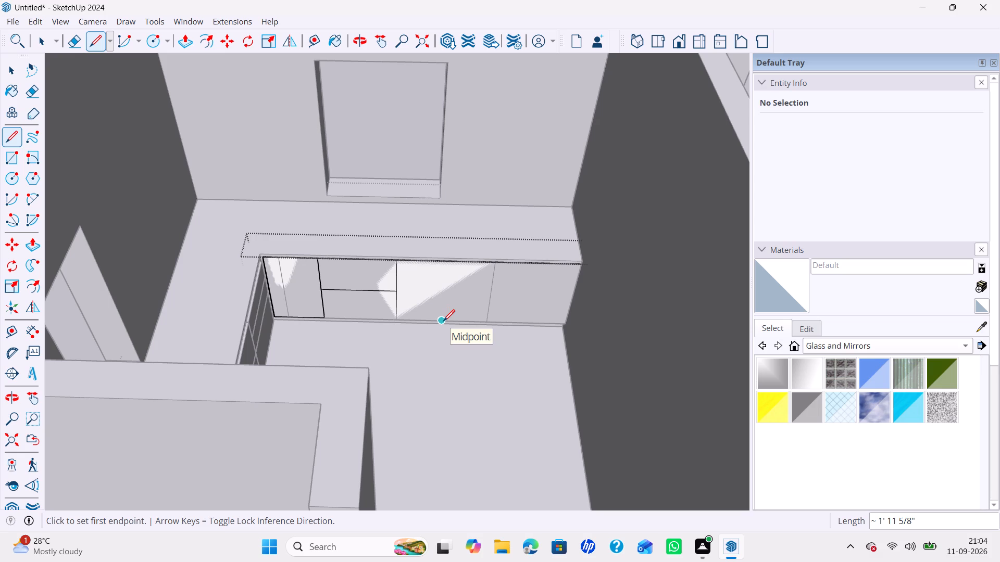
click(491, 294)
click(396, 295)
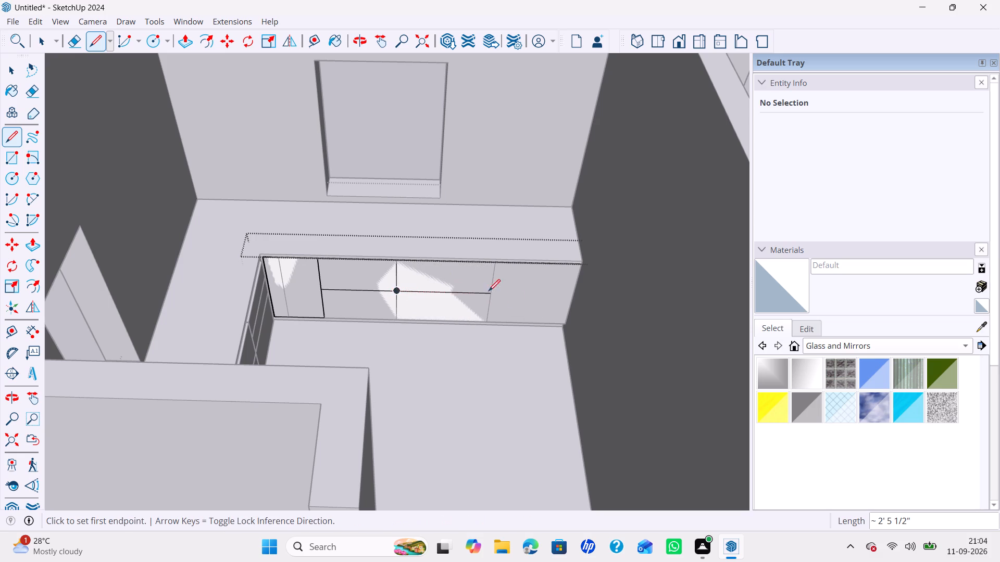
click(527, 324)
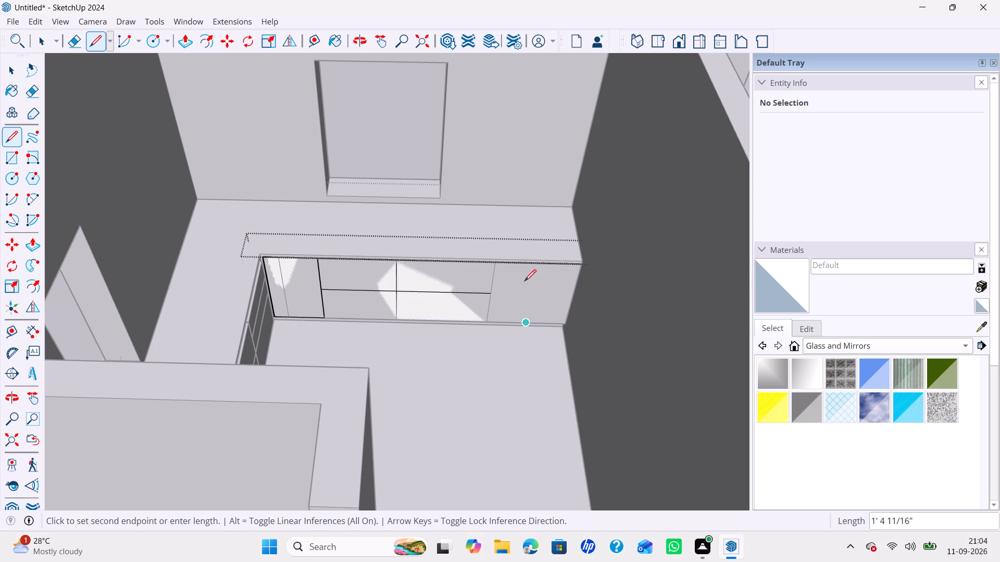
click(536, 264)
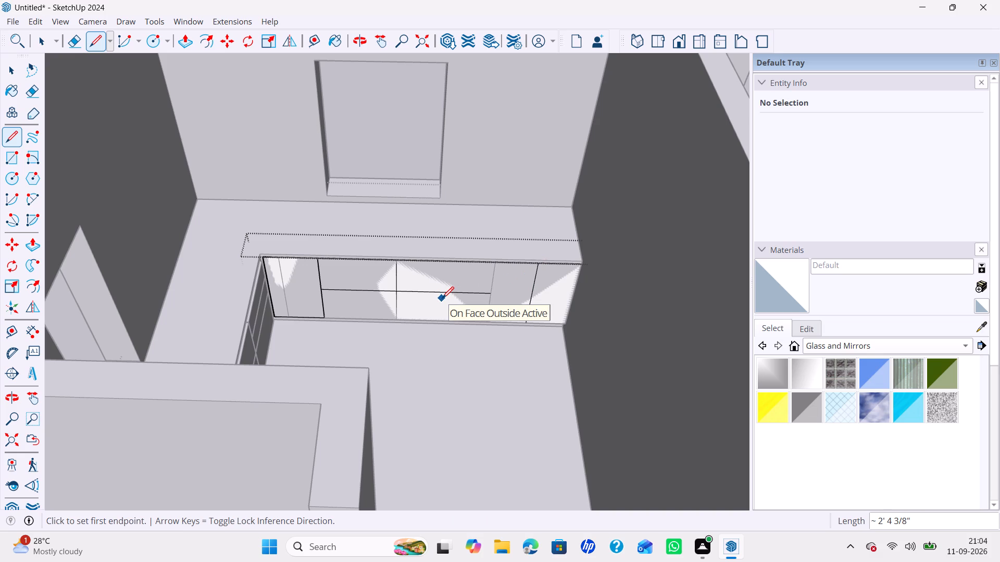
key(space)
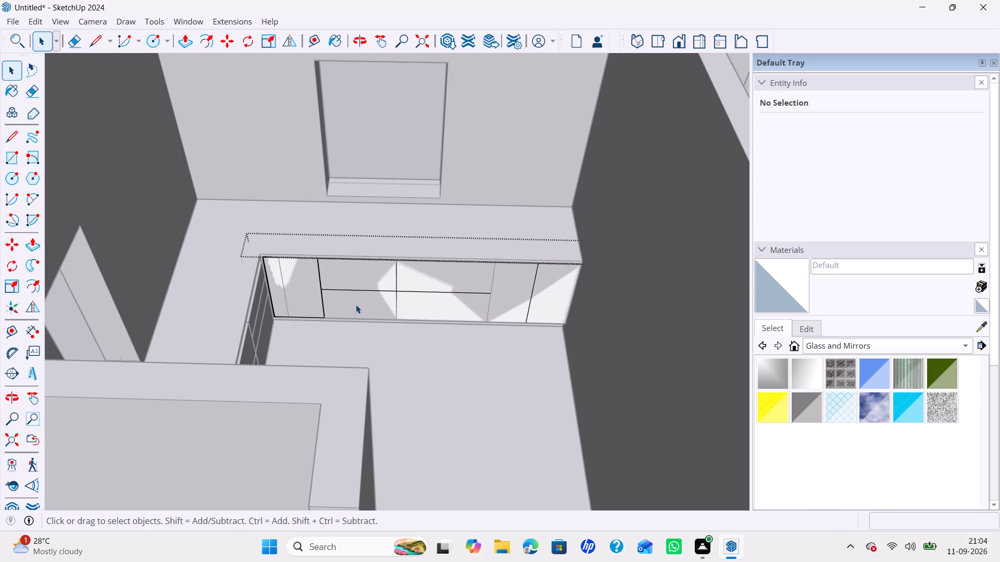
Offset the four drawer fronts of the two middle units inward by 3 mm.
key(f)
click(354, 280)
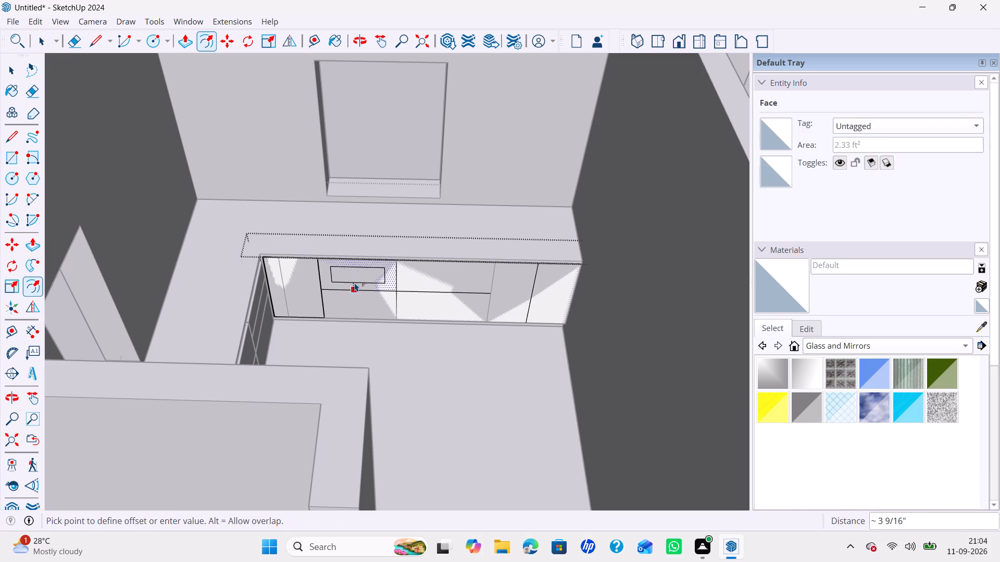
text(3mm)
key(Return)
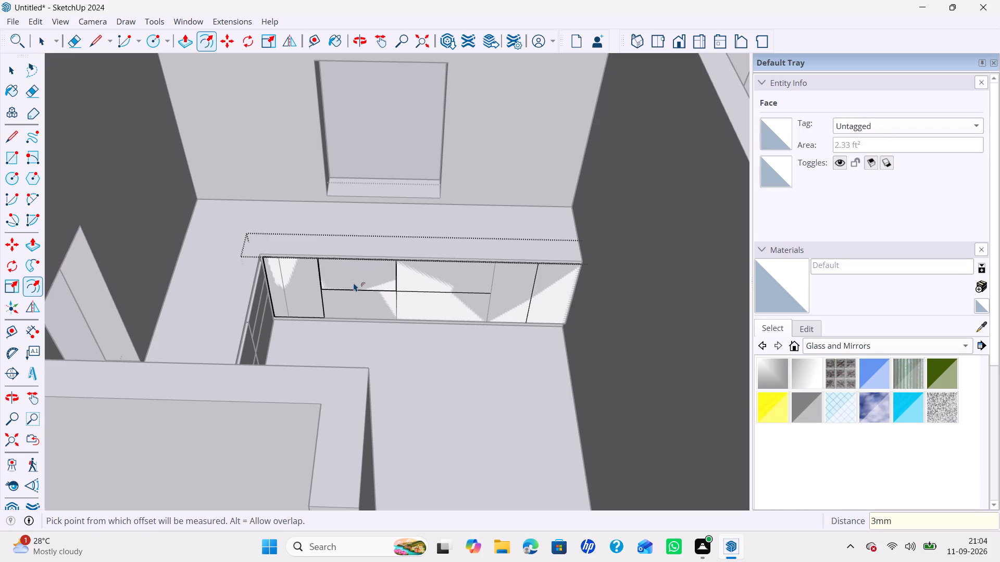
double_click(347, 310)
double_click(416, 299)
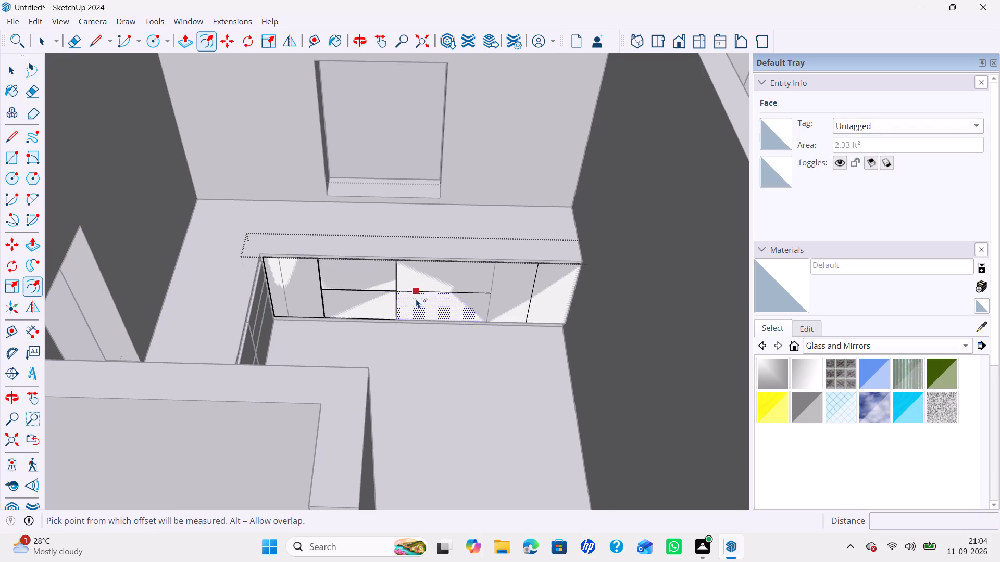
click(433, 273)
click(433, 273)
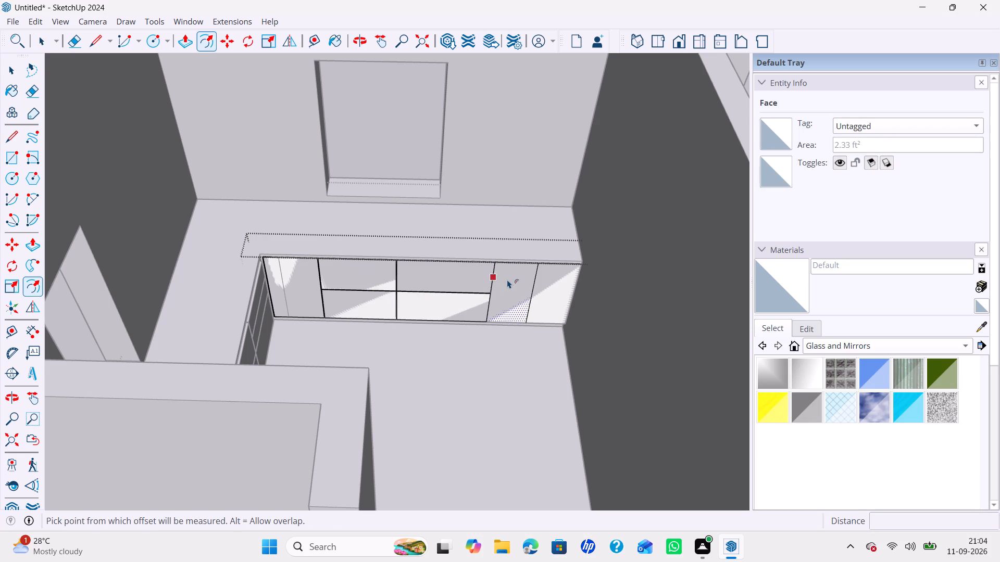
Offset both door faces of the wall-end unit inward by 3 mm.
double_click(507, 279)
double_click(555, 279)
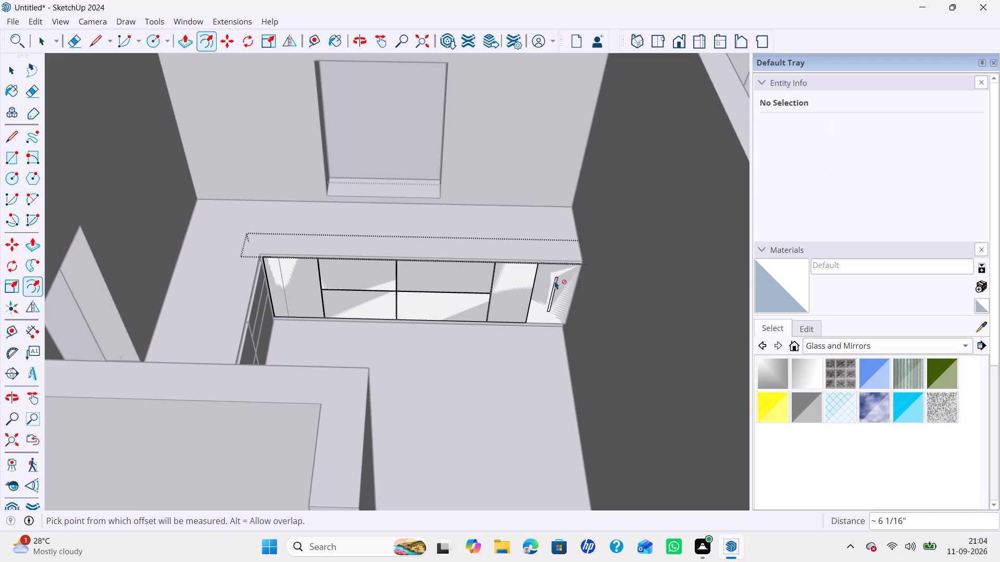
key(ctrl+z)
click(555, 280)
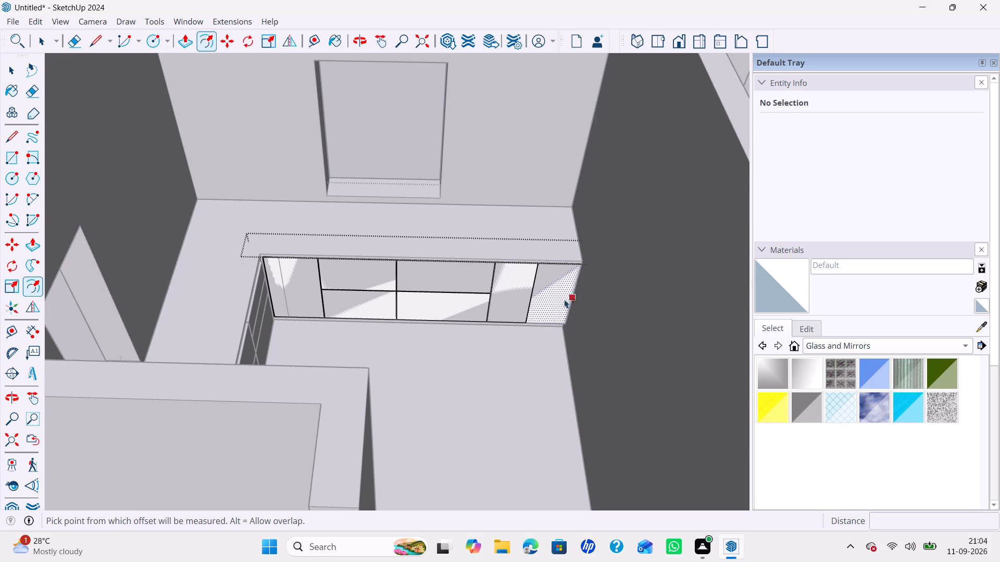
scroll(543, 301, up, 10)
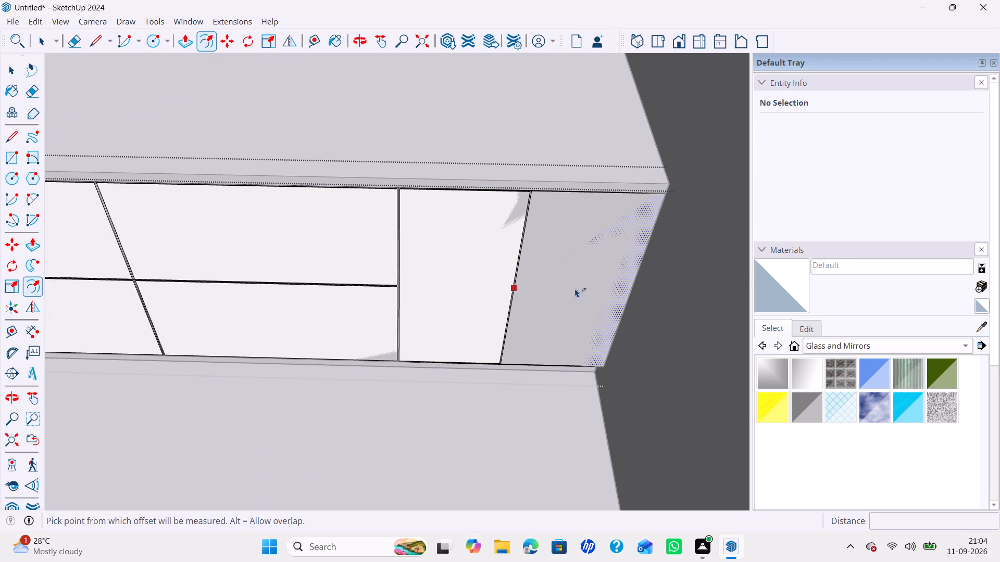
click(555, 298)
text(3mm)
key(Return)
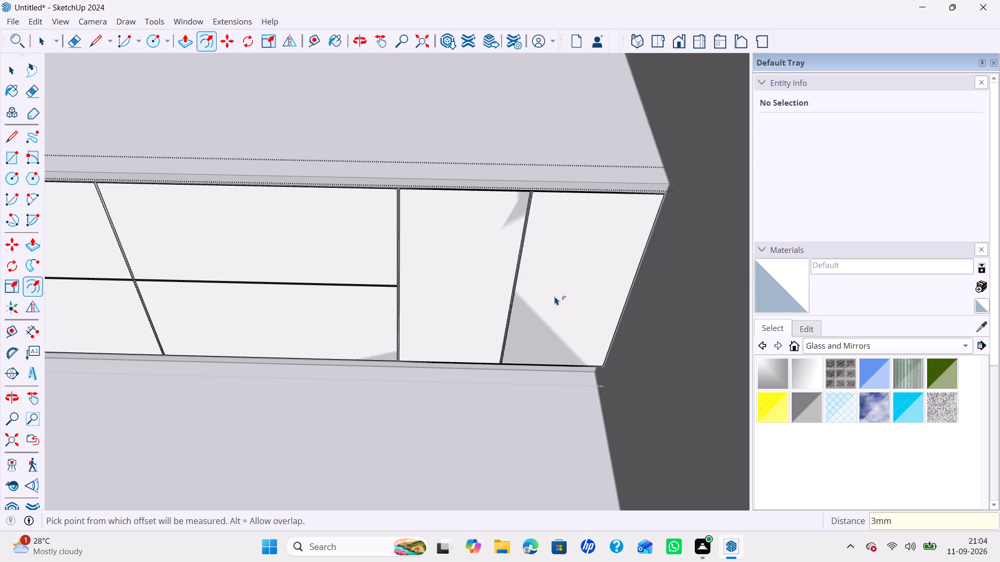
Pull both doors of the wall-end unit out 18 mm.
scroll(554, 296, down, 4)
key(p)
click(560, 293)
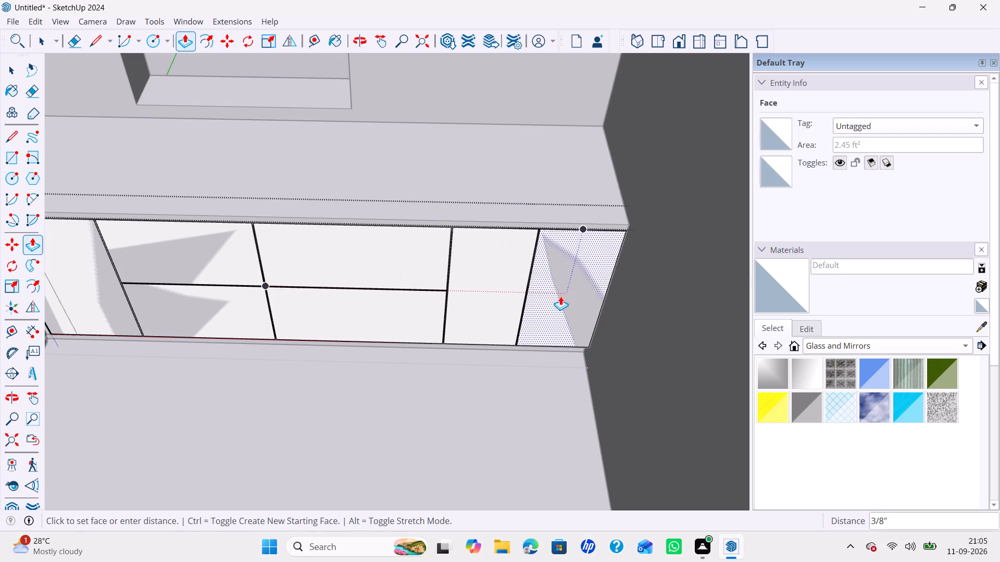
key(1)
text(8mm)
key(Return)
double_click(497, 317)
scroll(999, 321, down, 8)
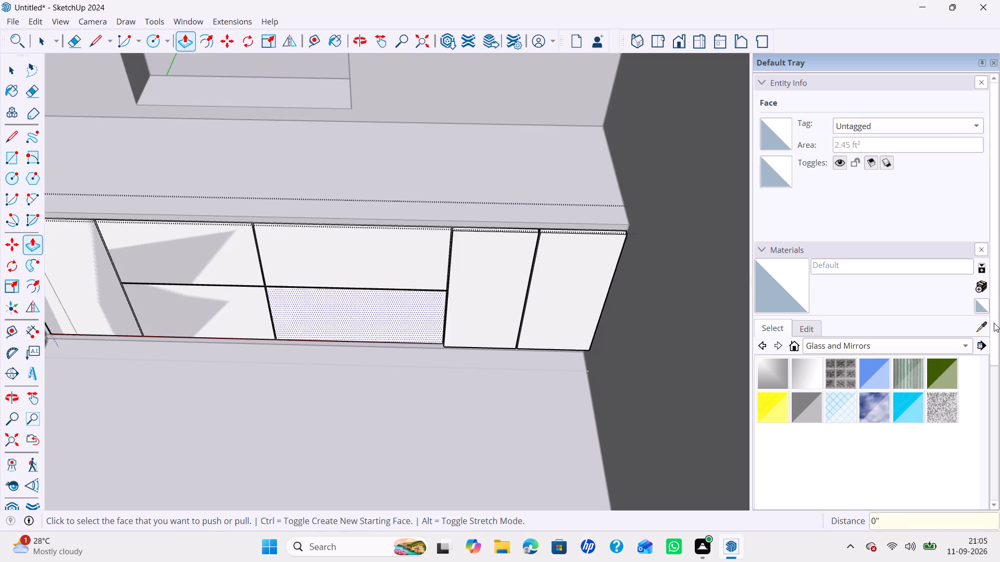
scroll(814, 352, down, 5)
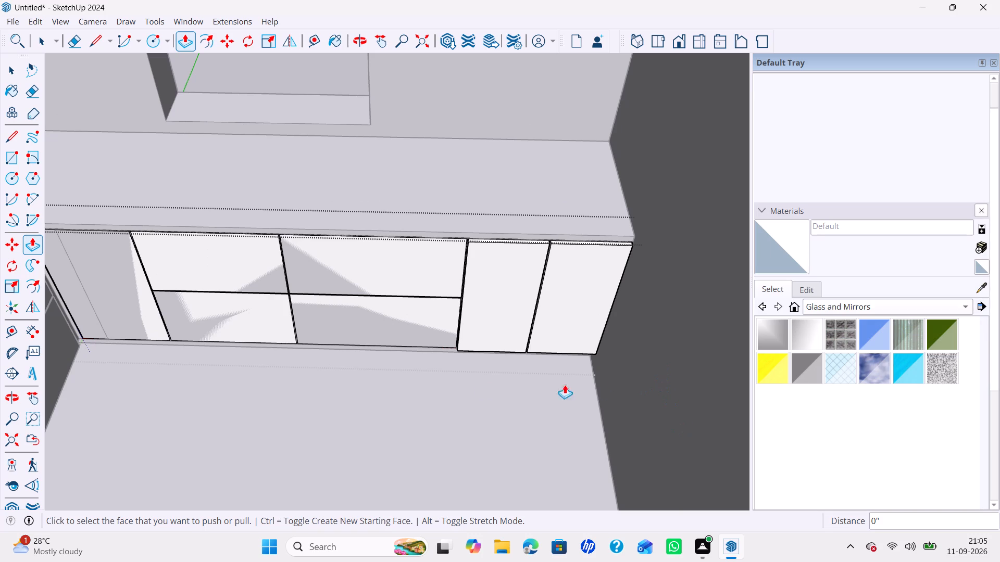
Pull the four drawer fronts and the corner unit's front out by the same 18 mm as the doors.
double_click(413, 333)
double_click(432, 287)
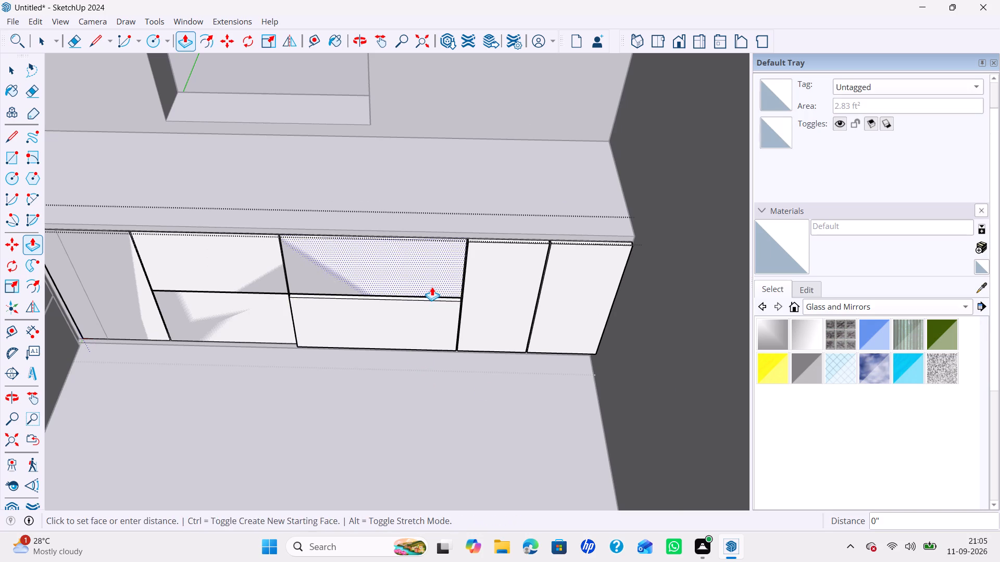
double_click(268, 330)
double_click(258, 272)
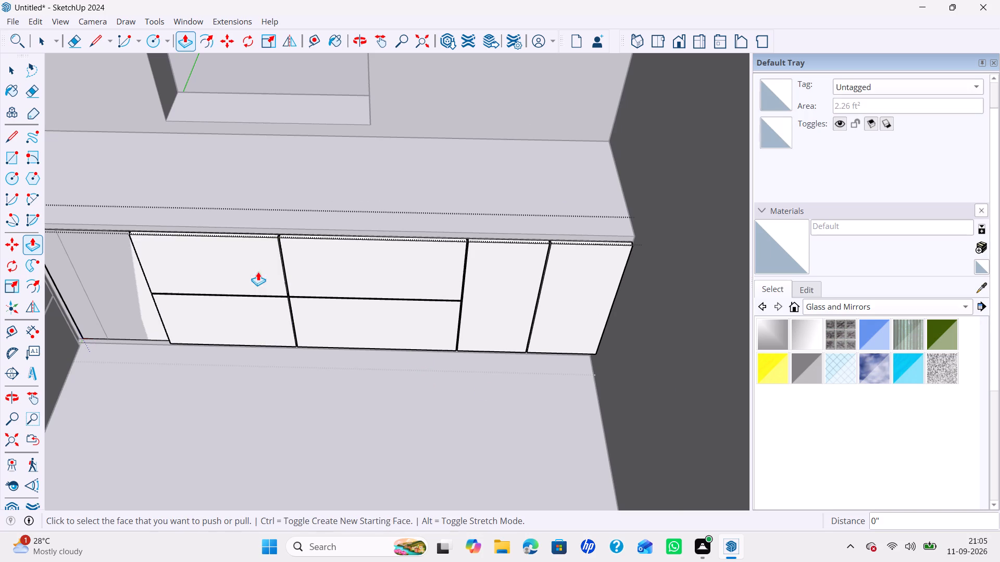
double_click(131, 309)
scroll(193, 296, down, 7)
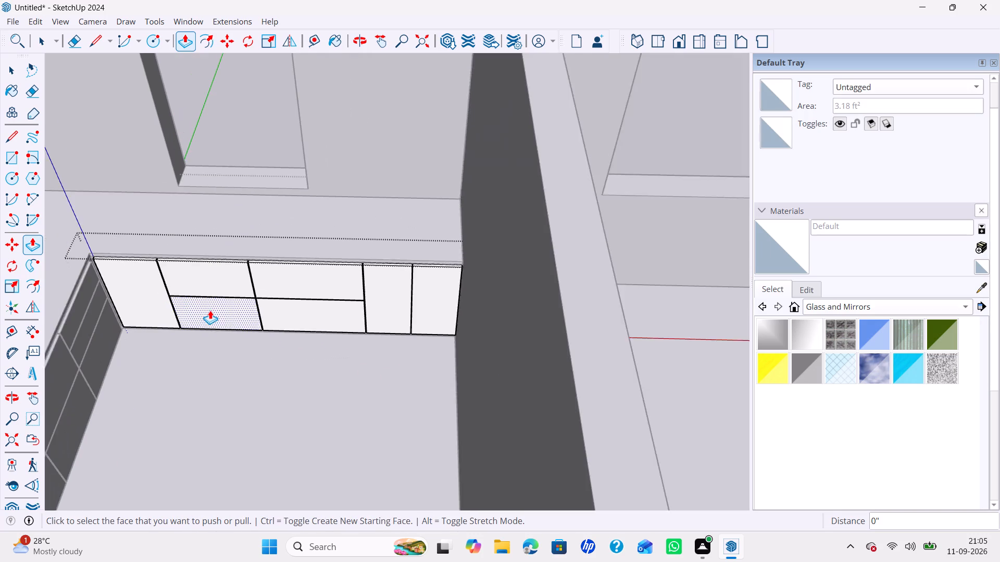
key(space)
click(522, 260)
Extend the countertop's front edge about 11/16" on both legs, flush with the door and drawer fronts.
scroll(463, 279, down, 7)
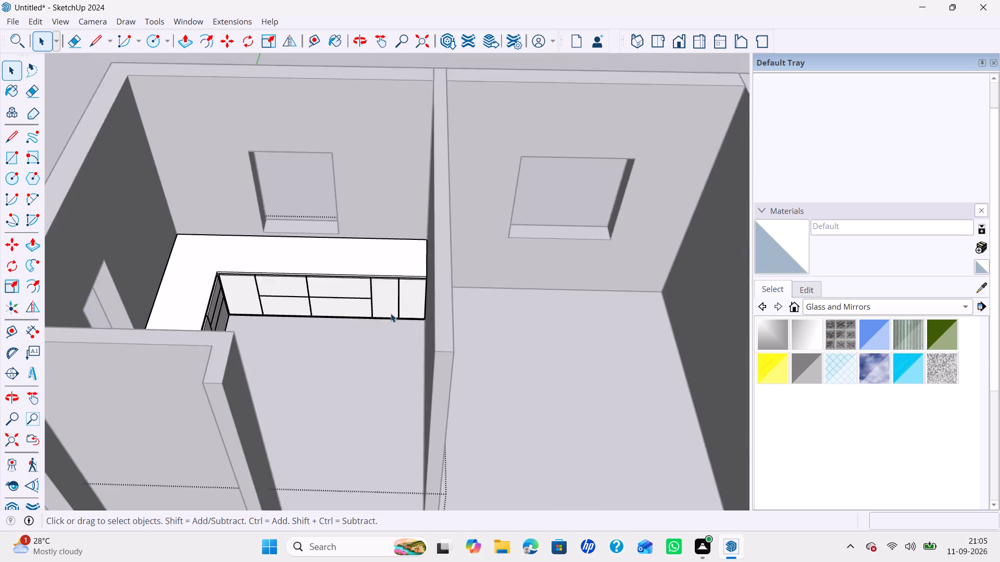
scroll(296, 257, up, 6)
scroll(321, 290, up, 4)
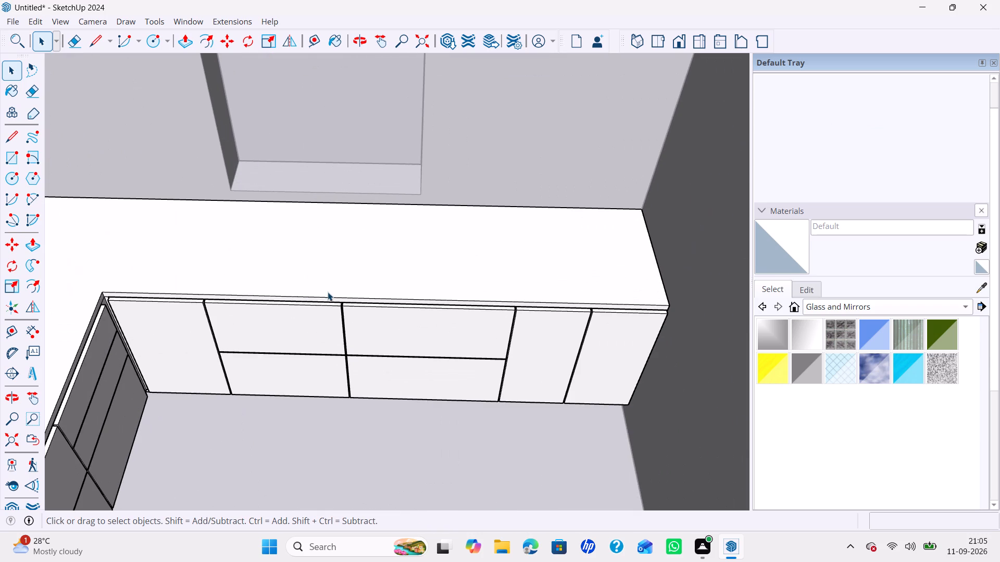
key(p)
click(341, 300)
scroll(341, 300, up, 1)
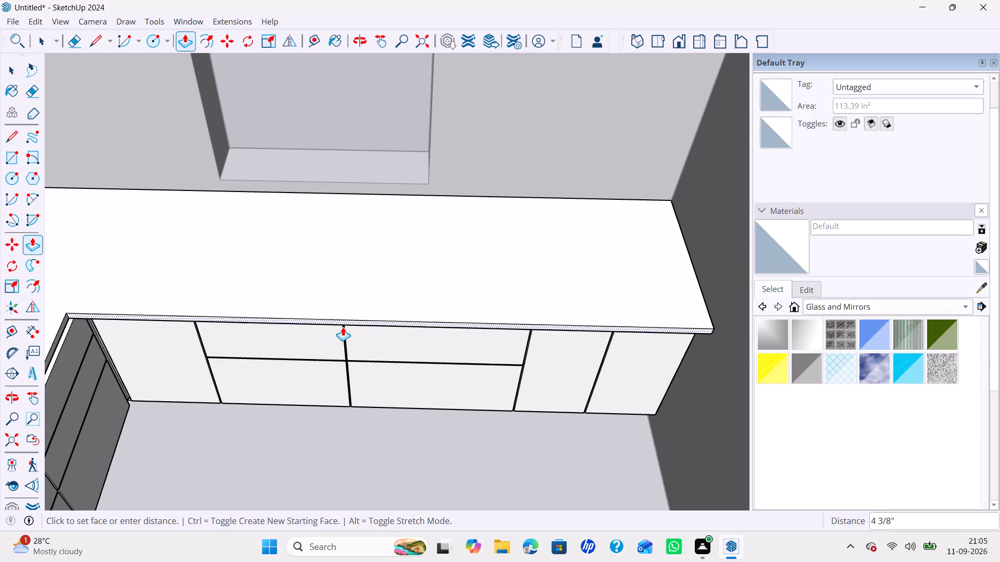
middle_drag(241, 321, 196, 279)
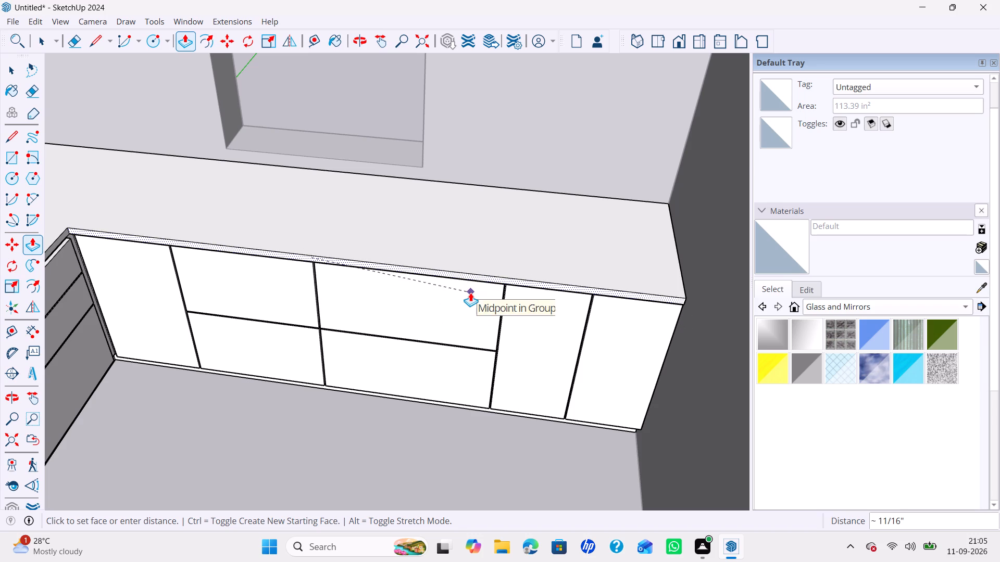
click(470, 292)
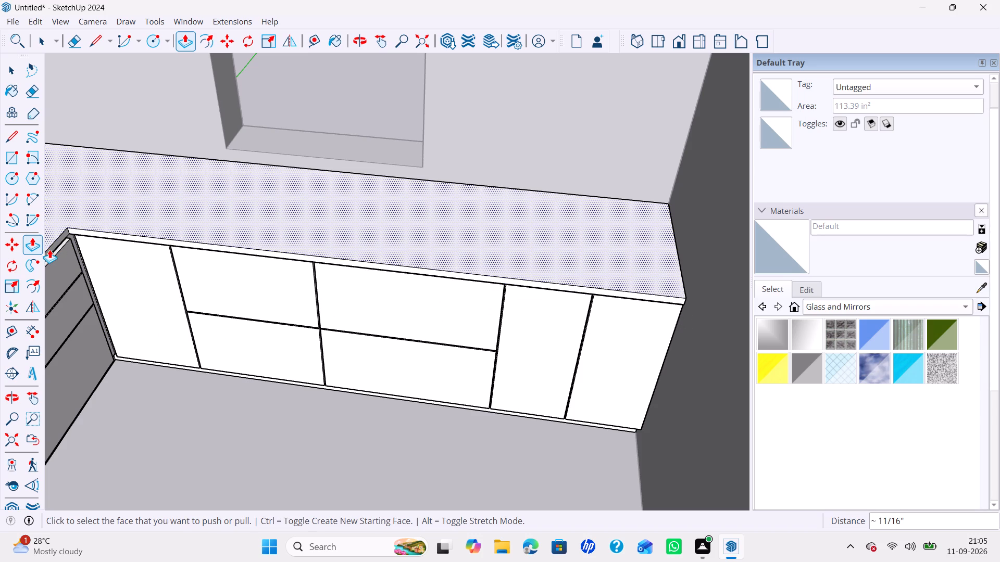
click(49, 251)
click(53, 290)
scroll(147, 303, down, 5)
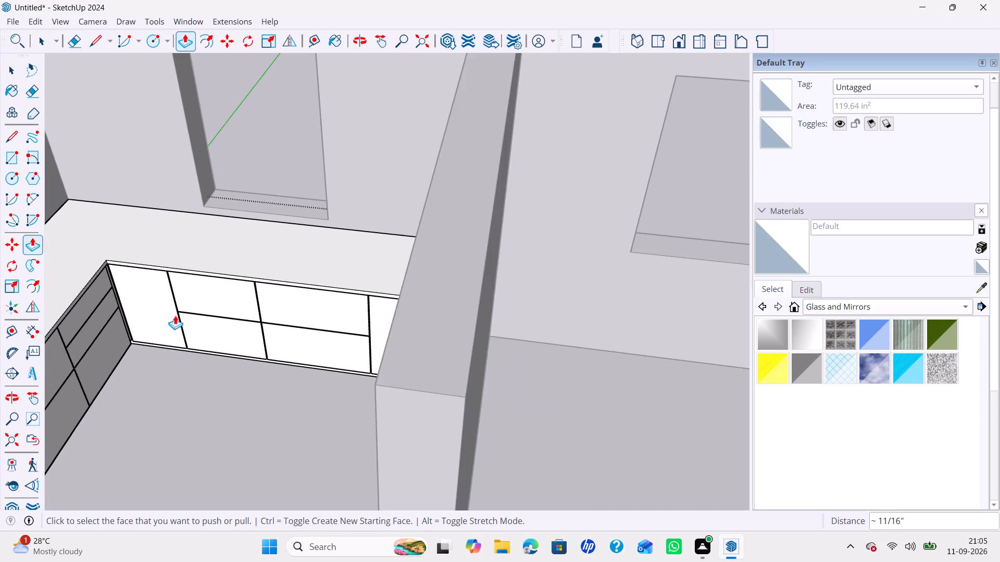
Close the L-shaped counter group to return to the whole house model.
middle_drag(182, 337, 195, 400)
scroll(228, 378, down, 7)
key(space)
scroll(236, 377, down, 7)
shift+middle_drag(240, 382, 395, 348)
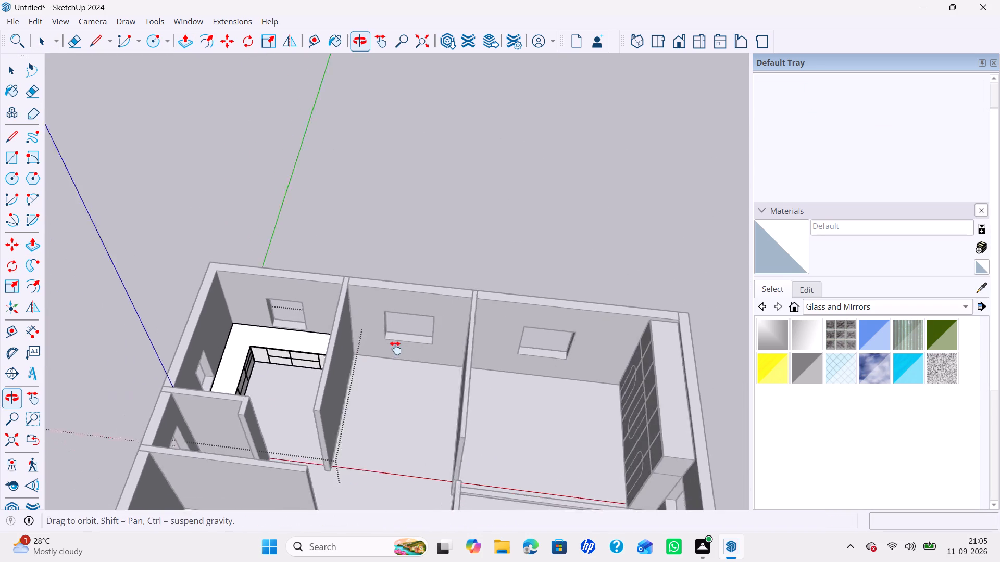
shift+middle_drag(395, 348, 437, 338)
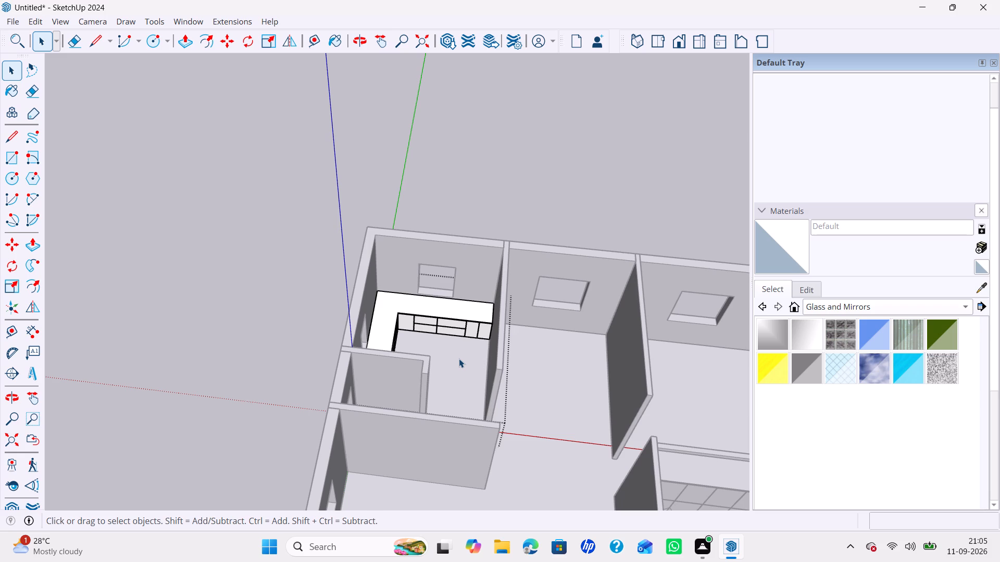
text(hv)
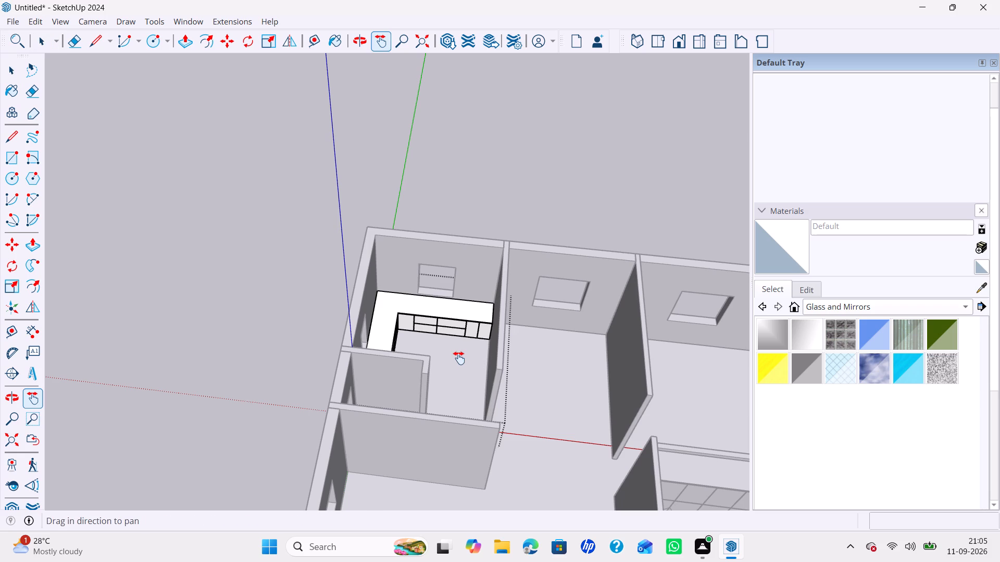
scroll(445, 363, down, 3)
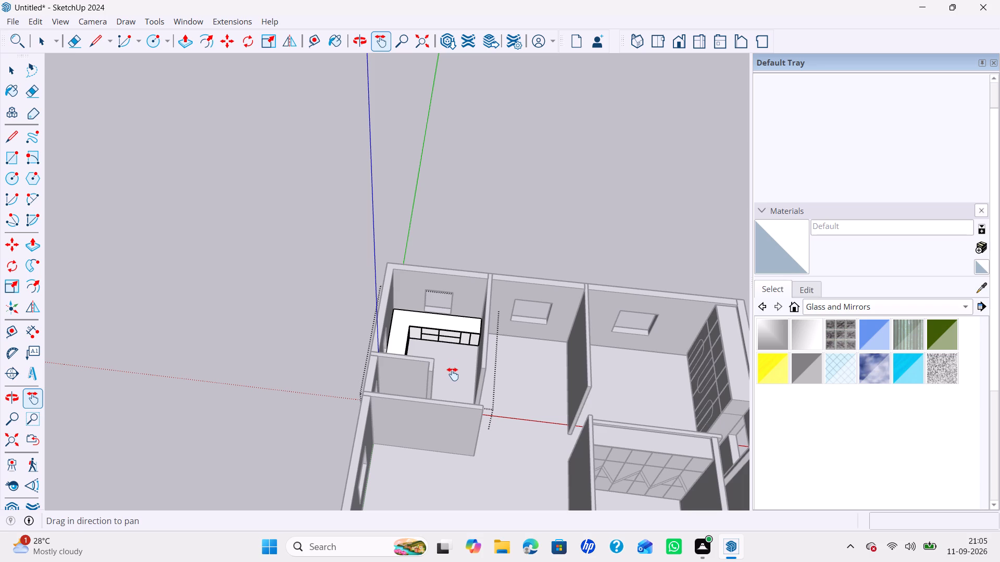
scroll(445, 389, up, 5)
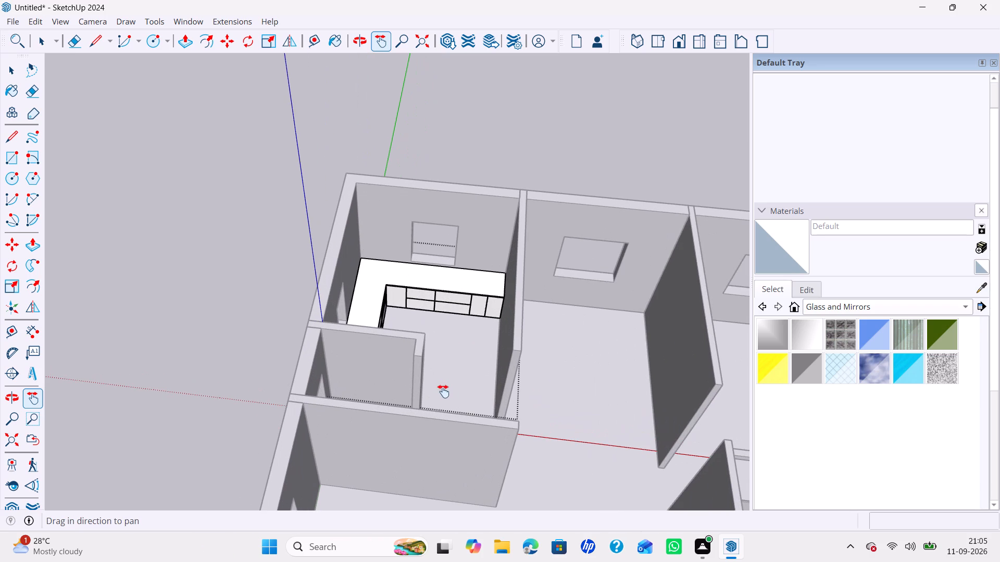
shift+middle_drag(442, 397, 433, 427)
middle_drag(402, 399, 147, 302)
scroll(304, 327, up, 1)
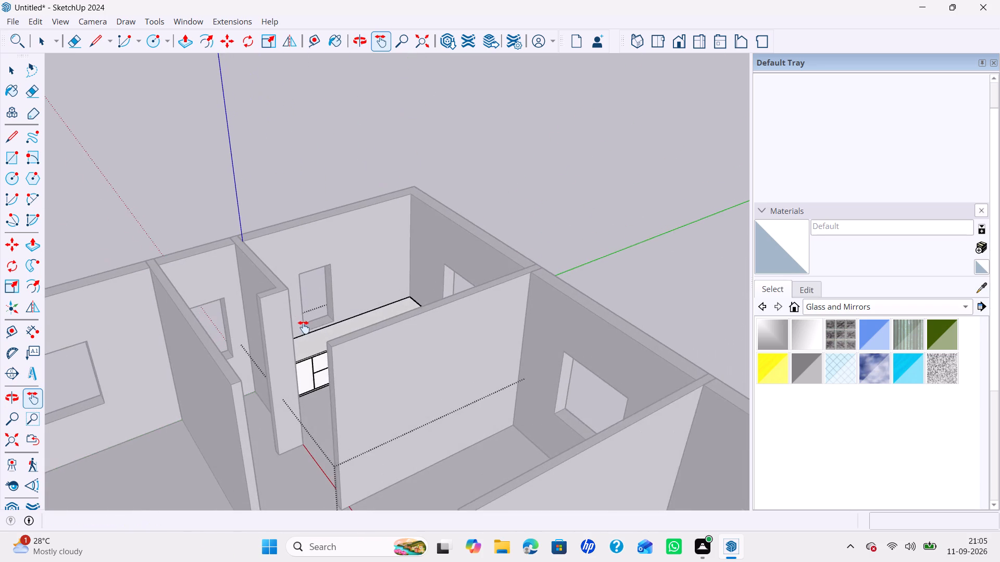
middle_drag(334, 338, 340, 349)
scroll(341, 351, up, 1)
middle_drag(343, 355, 360, 386)
key(space)
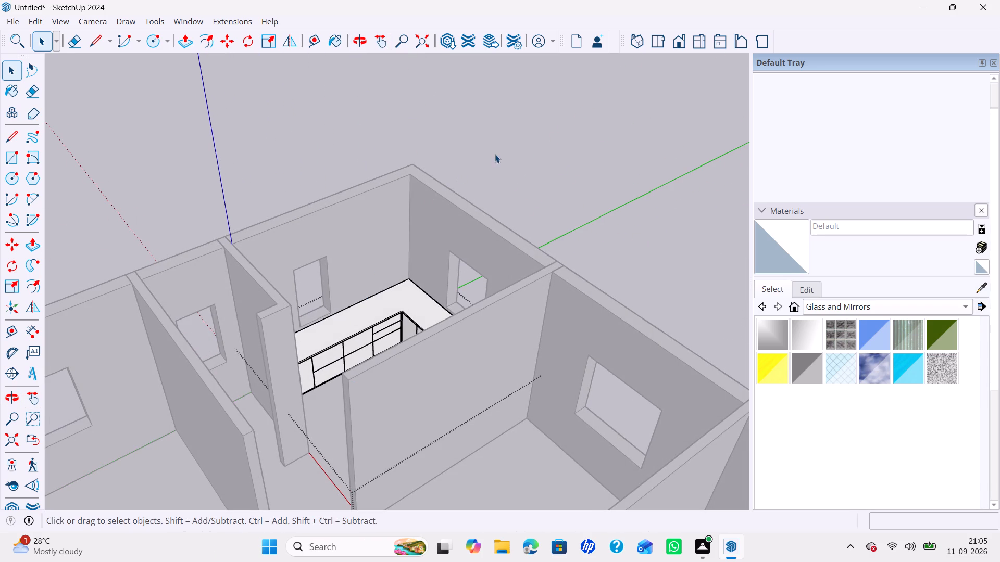
right_click(495, 154)
click(515, 190)
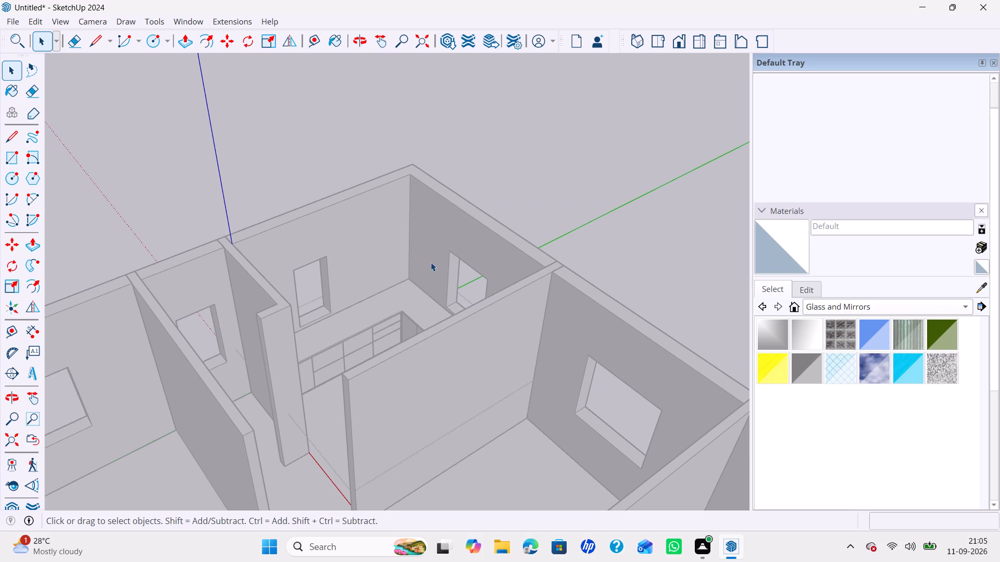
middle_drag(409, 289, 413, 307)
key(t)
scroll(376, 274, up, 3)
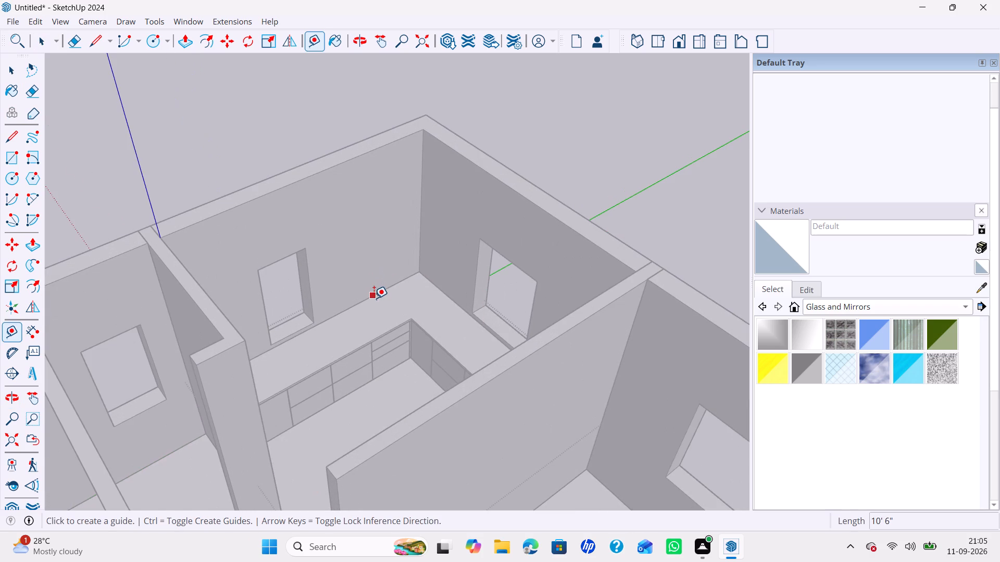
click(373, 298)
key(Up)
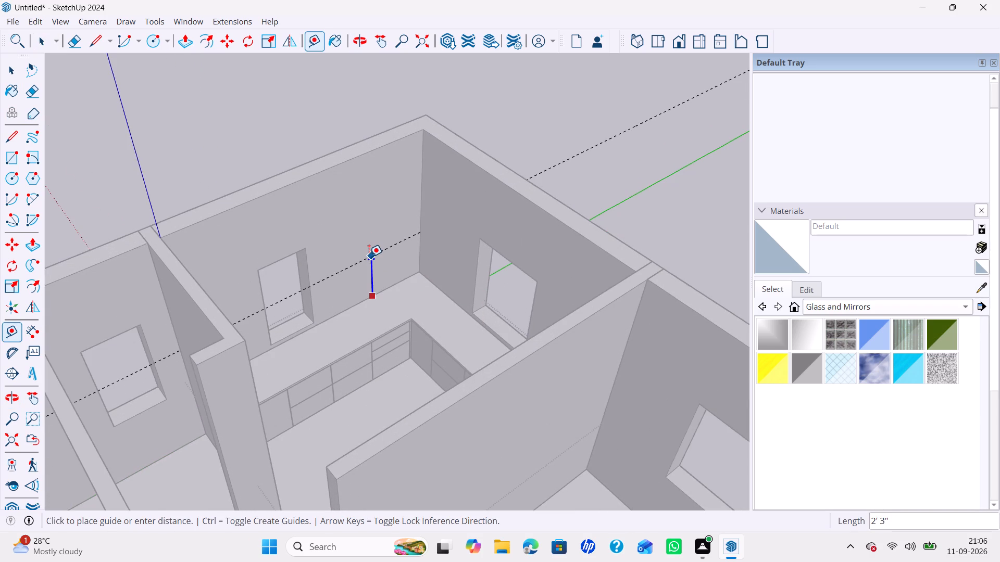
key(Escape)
Place horizontal guides on the wall behind the three-drawer counter leg: 6" below the wall top, 2'6" below that, and another 2' lower.
click(361, 154)
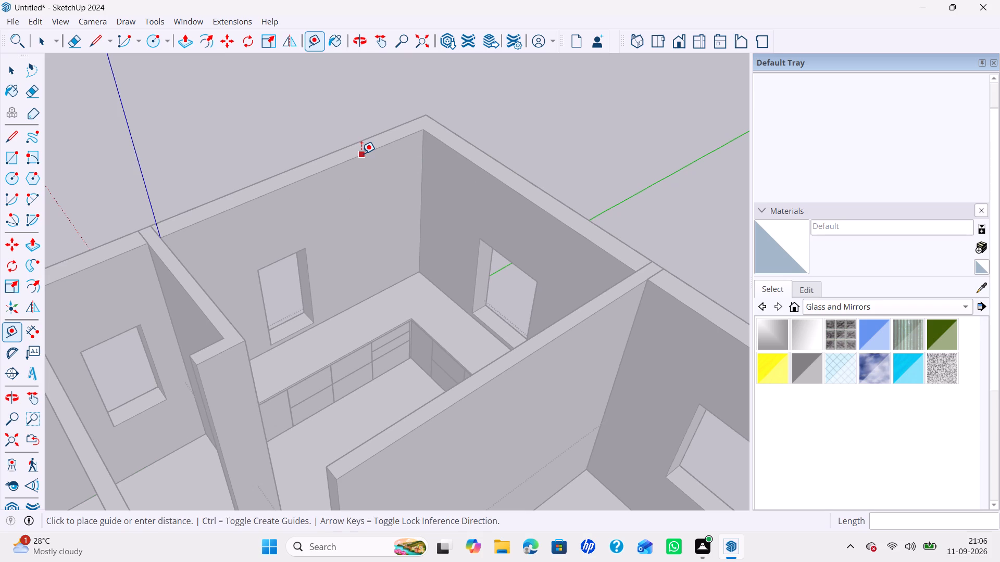
key(Up)
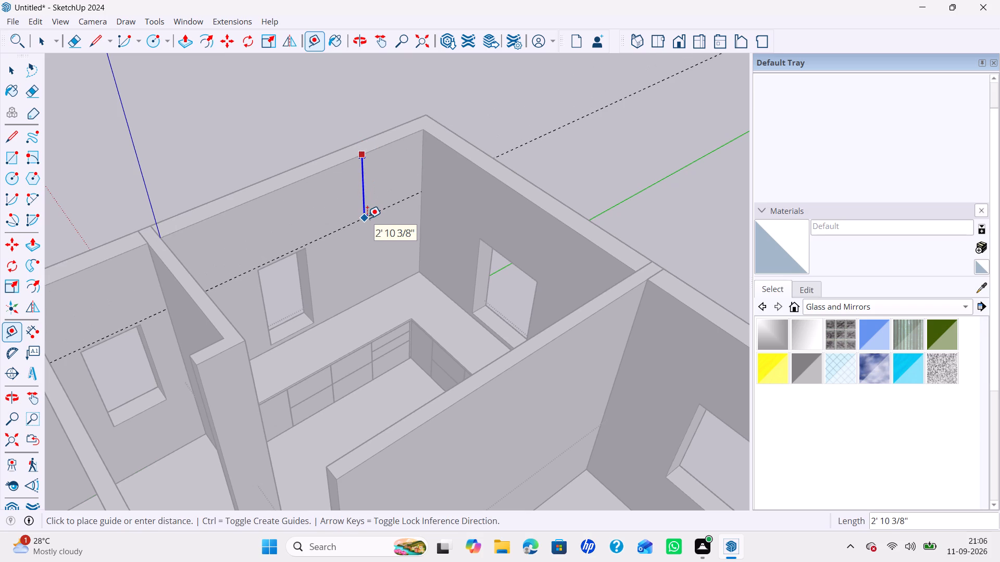
text(6")
key(Return)
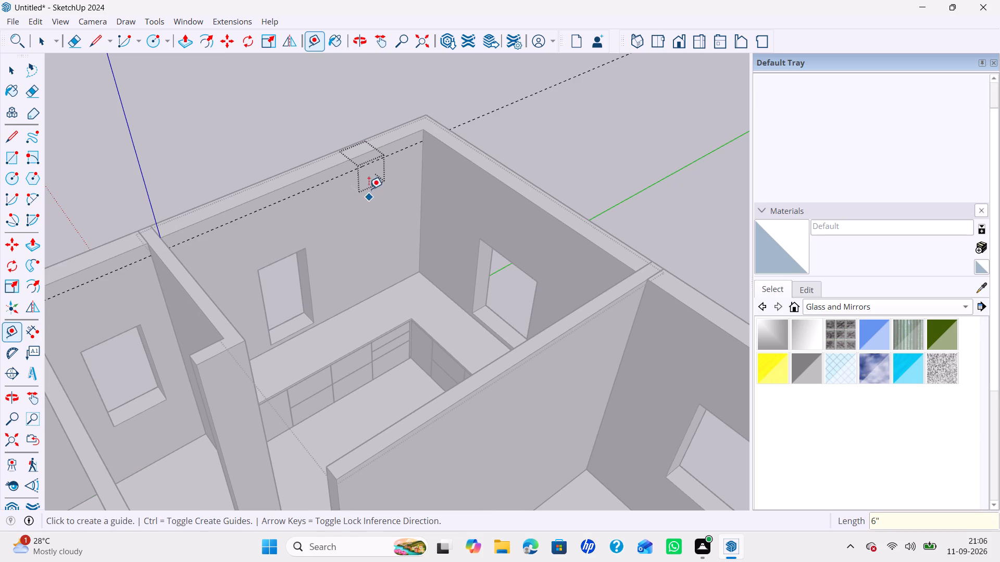
click(320, 182)
key(Up)
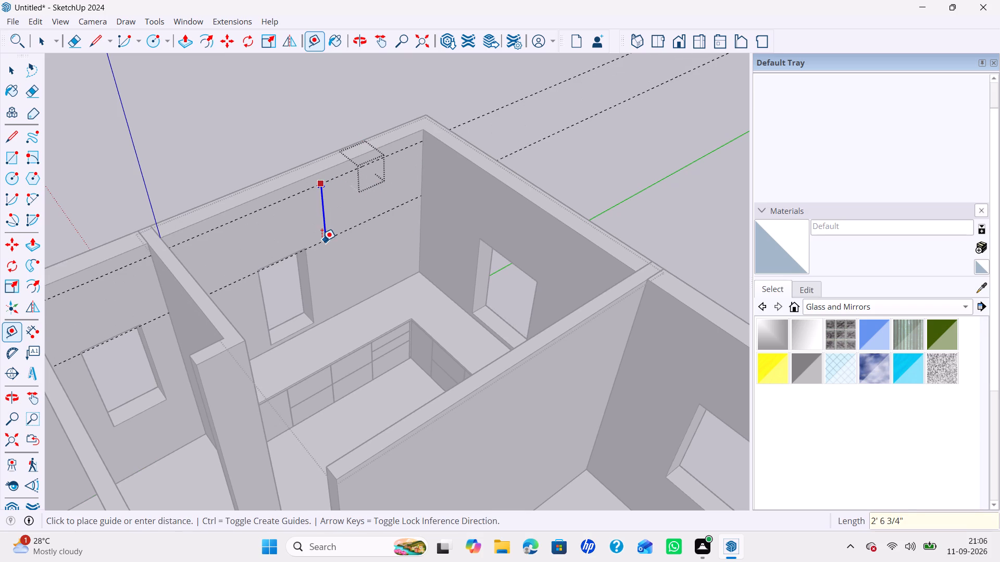
key(2)
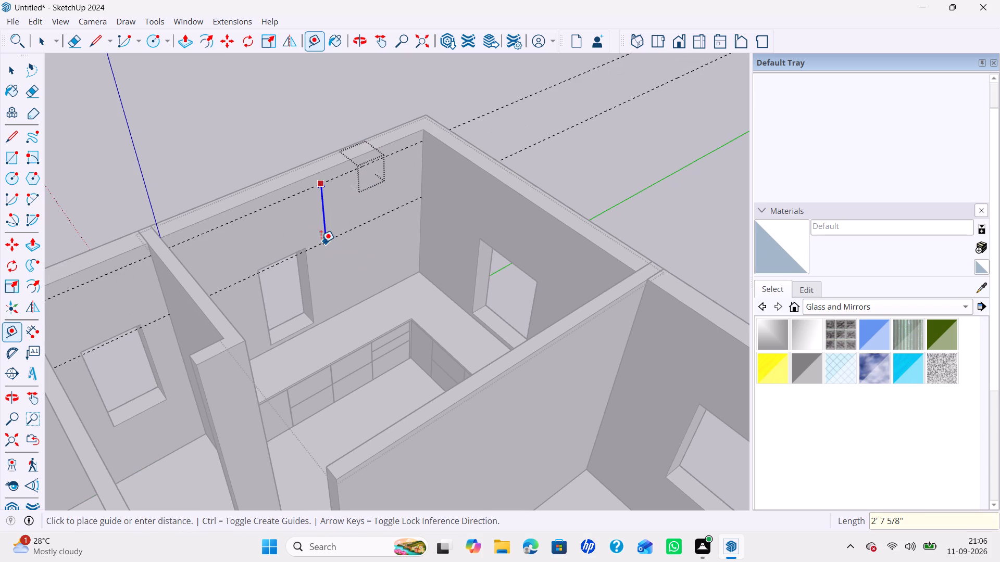
text('6")
key(Return)
click(311, 242)
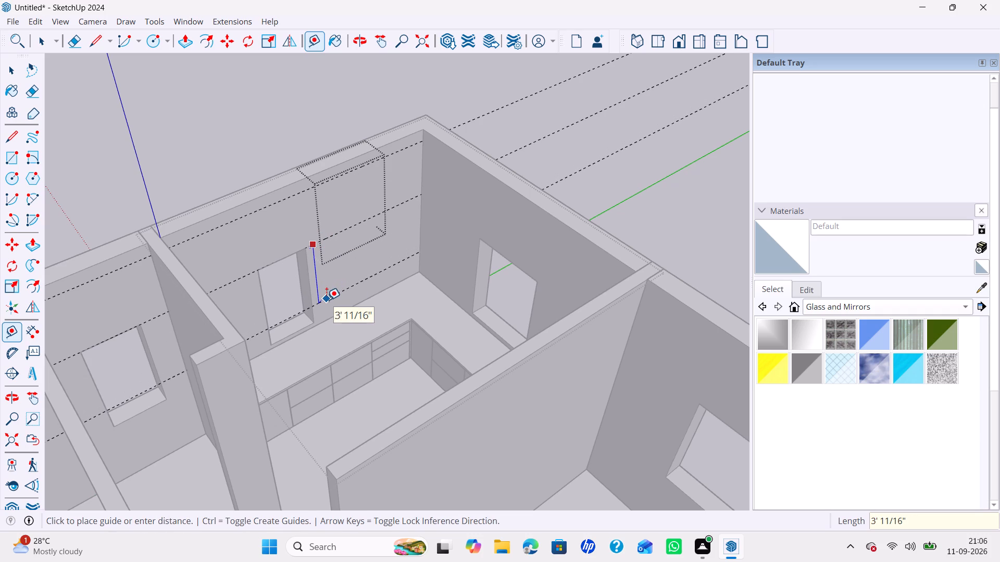
text(2')
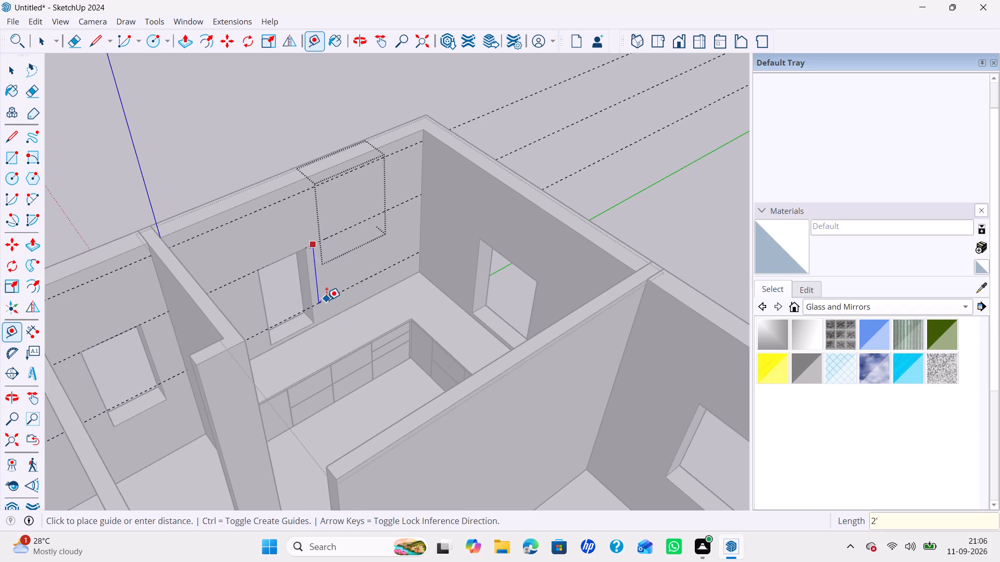
key(Return)
key(space)
Place a horizontal guide on the adjoining kitchen window wall, 6" below its top and level with the first wall's upper guide.
scroll(354, 282, down, 2)
middle_drag(357, 285, 354, 313)
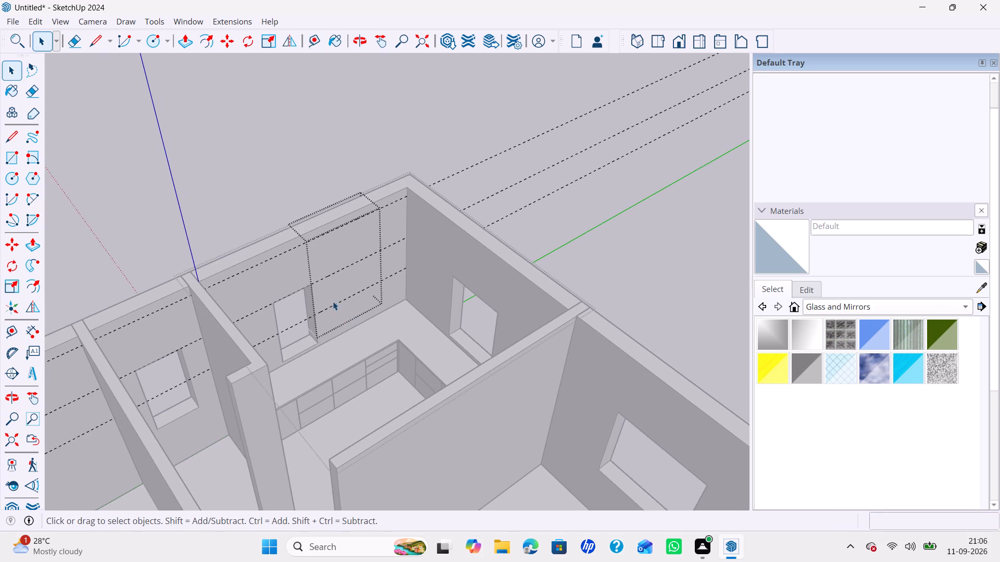
scroll(309, 325, down, 2)
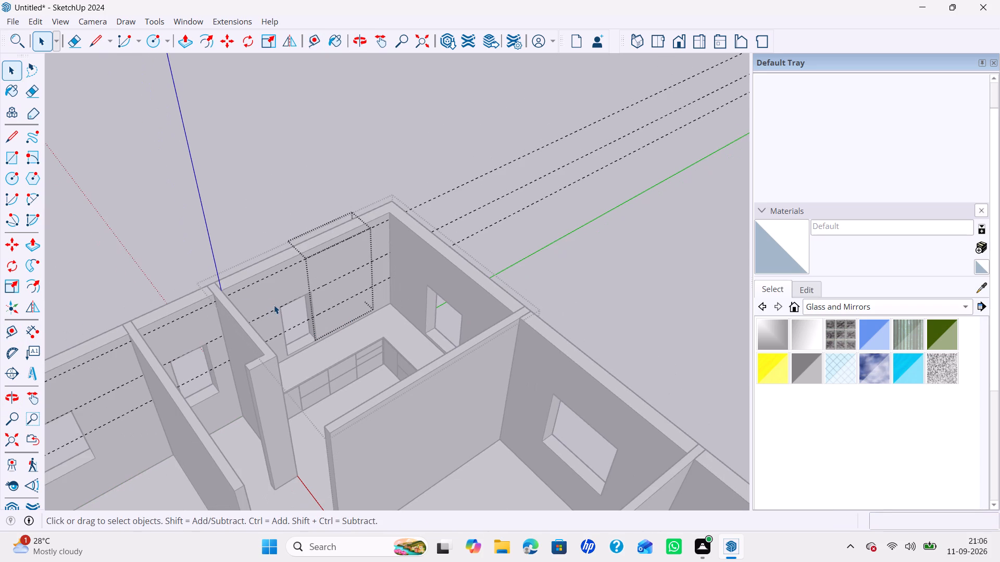
scroll(311, 285, up, 4)
middle_drag(387, 310, 270, 333)
scroll(322, 353, down, 1)
shift+middle_drag(321, 353, 264, 319)
scroll(262, 321, down, 1)
middle_click(313, 302)
middle_drag(321, 302, 406, 283)
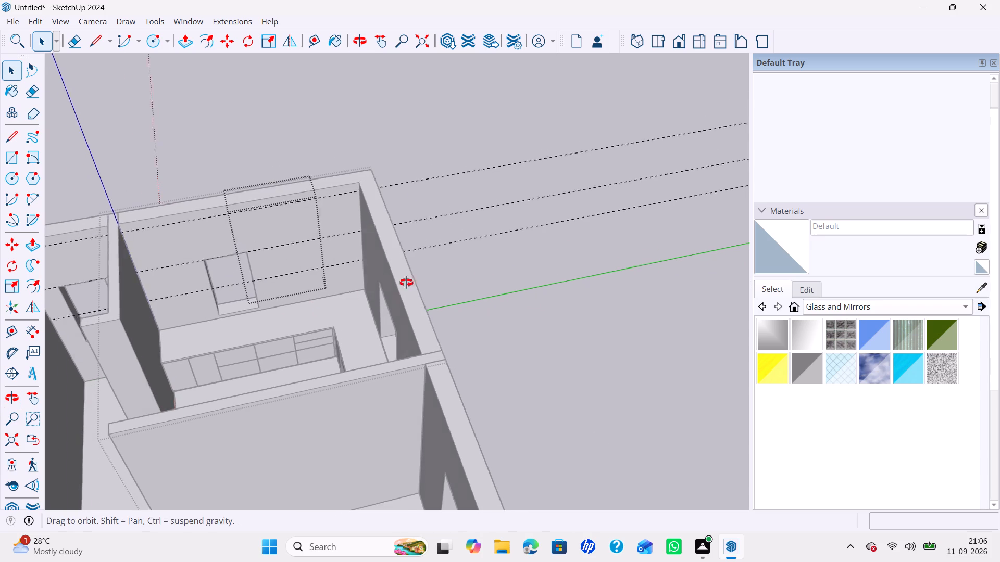
middle_drag(406, 283, 538, 258)
middle_drag(550, 254, 571, 249)
middle_drag(577, 248, 585, 246)
middle_click(585, 246)
middle_click(585, 246)
key(t)
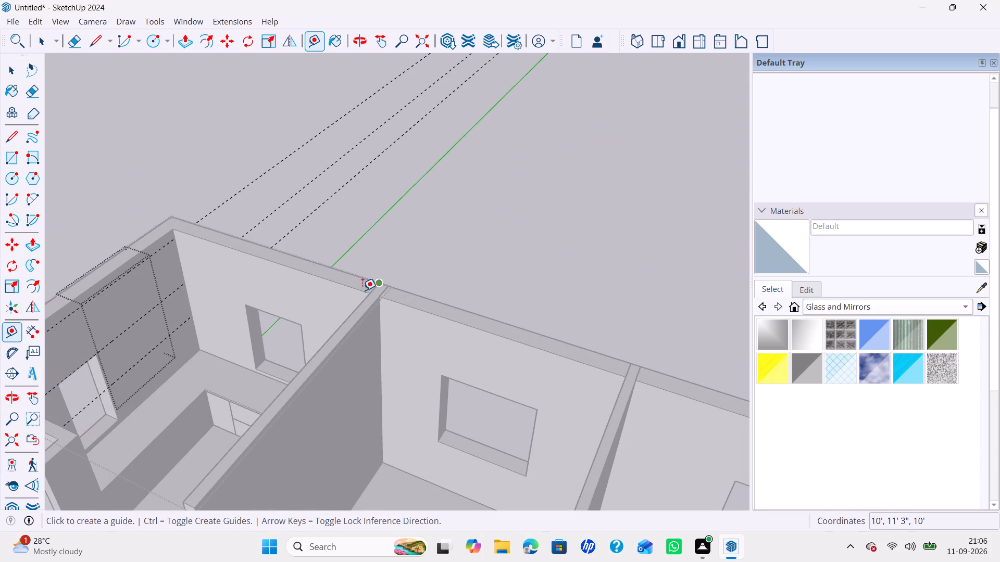
click(353, 291)
key(Up)
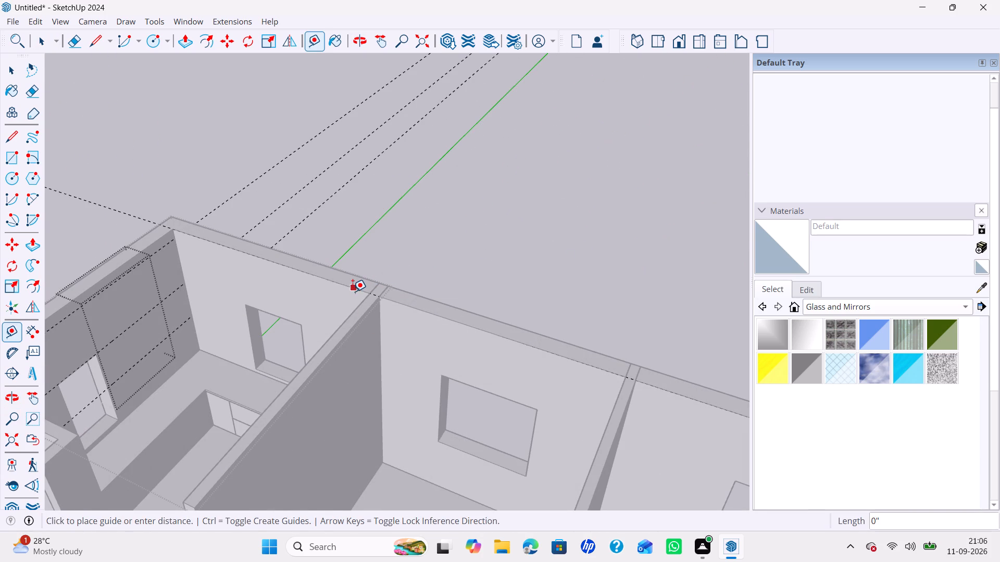
click(162, 245)
Add two lower guides on the adjoining window wall, level with the first wall's middle and bottom guides, the last 2' below the previous.
click(209, 246)
key(Up)
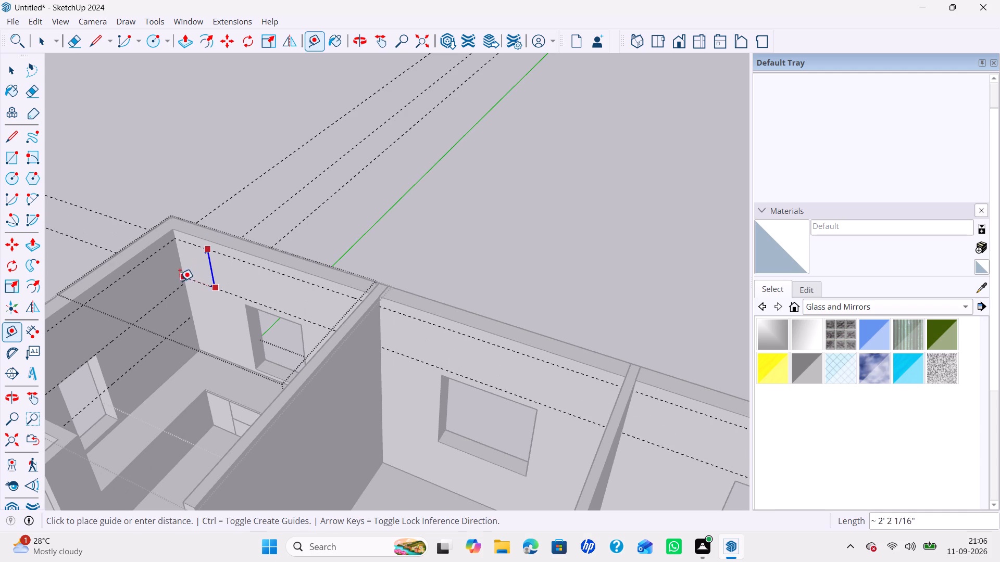
click(178, 287)
scroll(279, 293, down, 3)
middle_drag(285, 296, 219, 317)
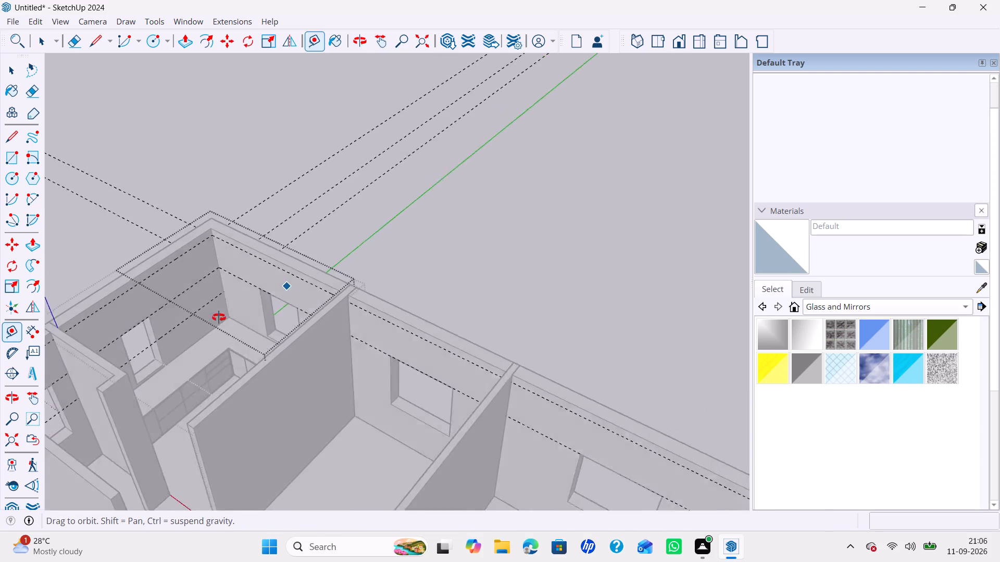
middle_drag(219, 317, 201, 316)
click(254, 267)
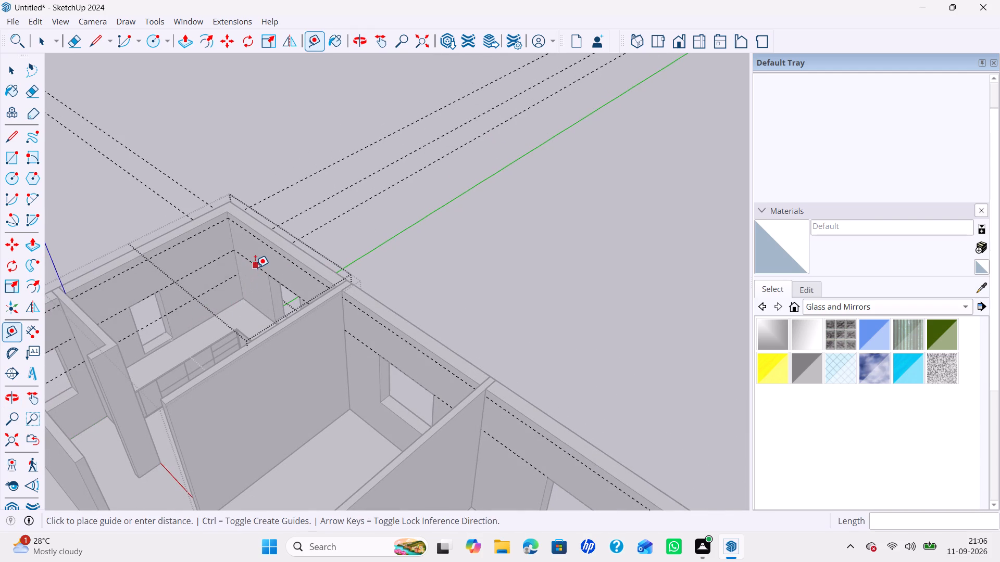
key(Up)
click(229, 279)
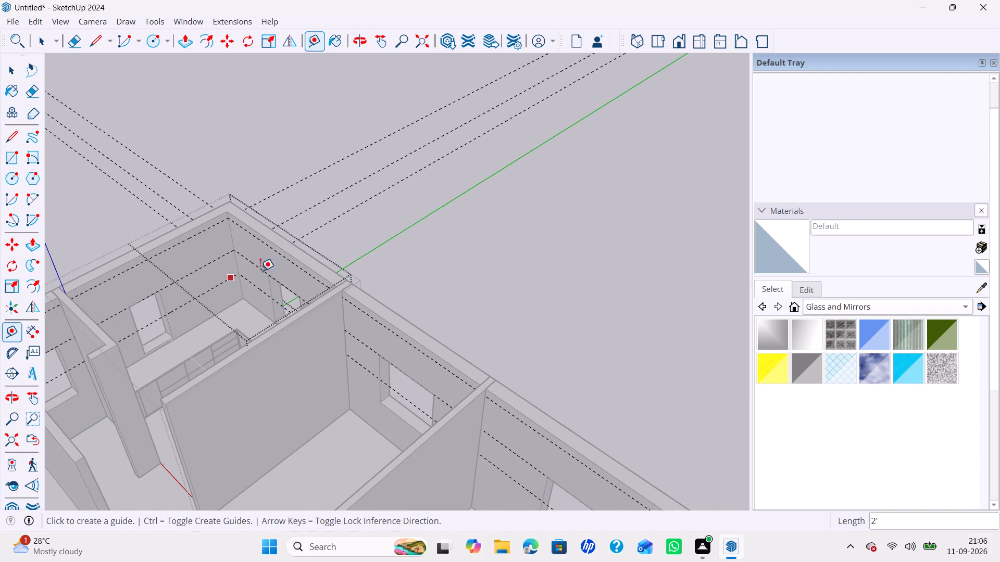
Draw a 2'6" by 10'6" rectangle between the upper and middle guides on the wall behind the three-drawer counter leg.
scroll(291, 260, down, 4)
key(space)
right_click(245, 174)
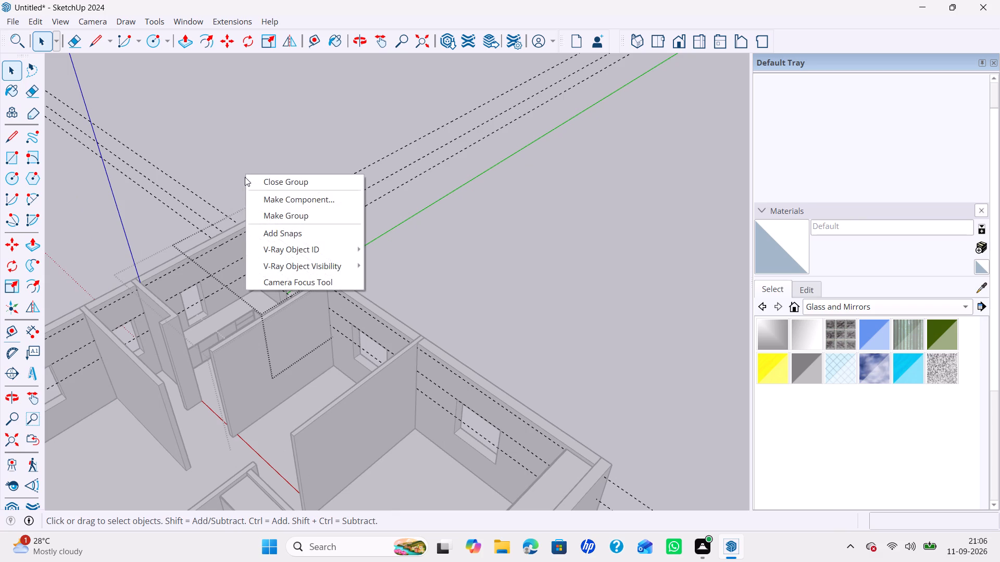
key(r)
click(229, 215)
key(r)
middle_drag(265, 257, 108, 292)
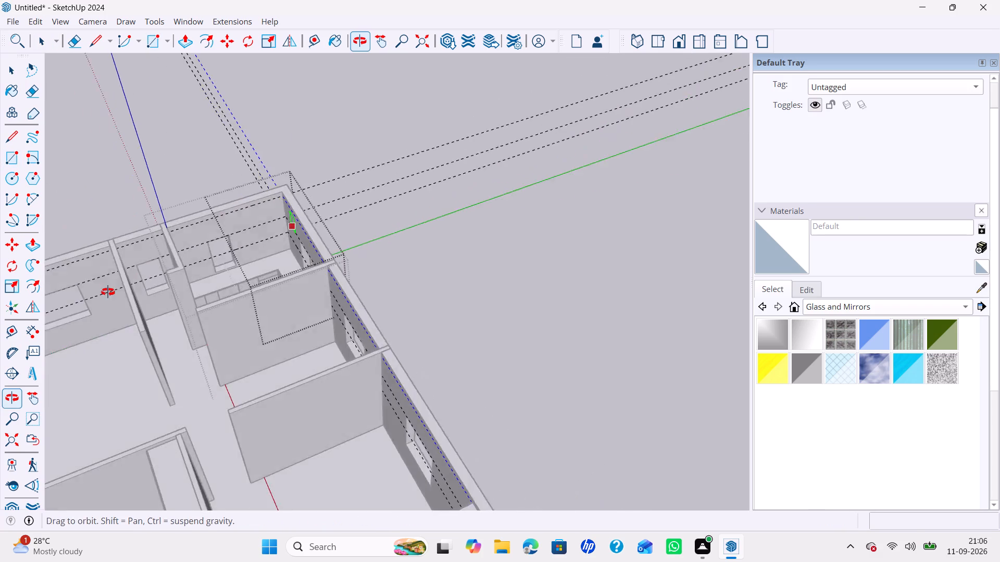
middle_drag(108, 292, 100, 292)
scroll(224, 232, up, 9)
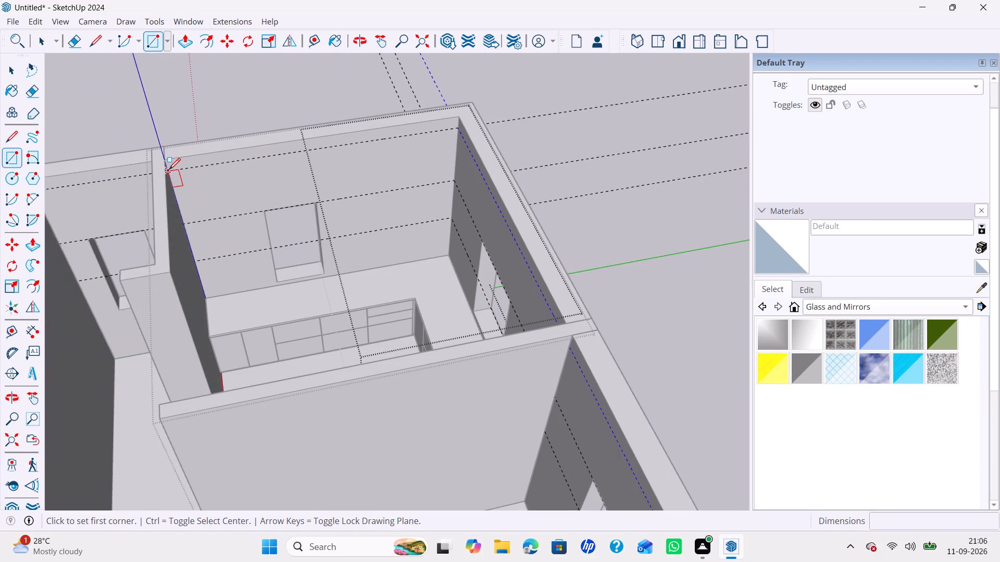
click(169, 170)
key(Escape)
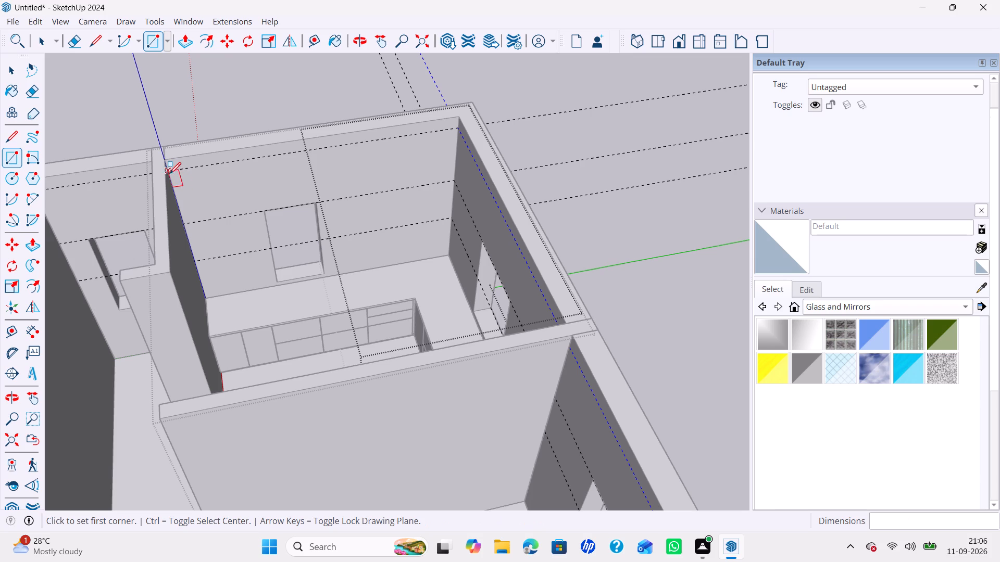
scroll(175, 171, up, 4)
click(167, 172)
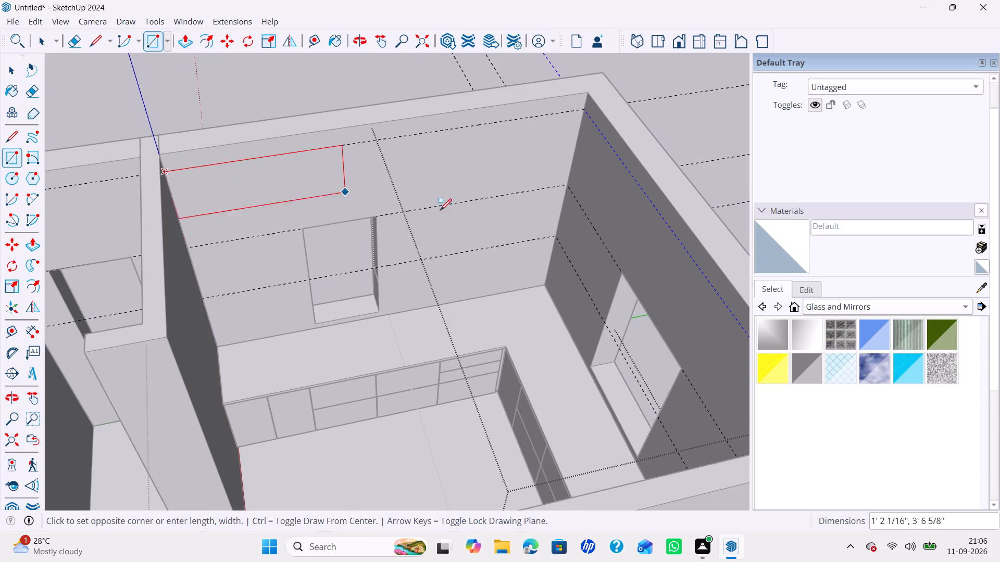
click(566, 185)
Draw a 10' by 2'6" rectangle between the upper and middle guides on the adjoining kitchen window wall.
click(564, 188)
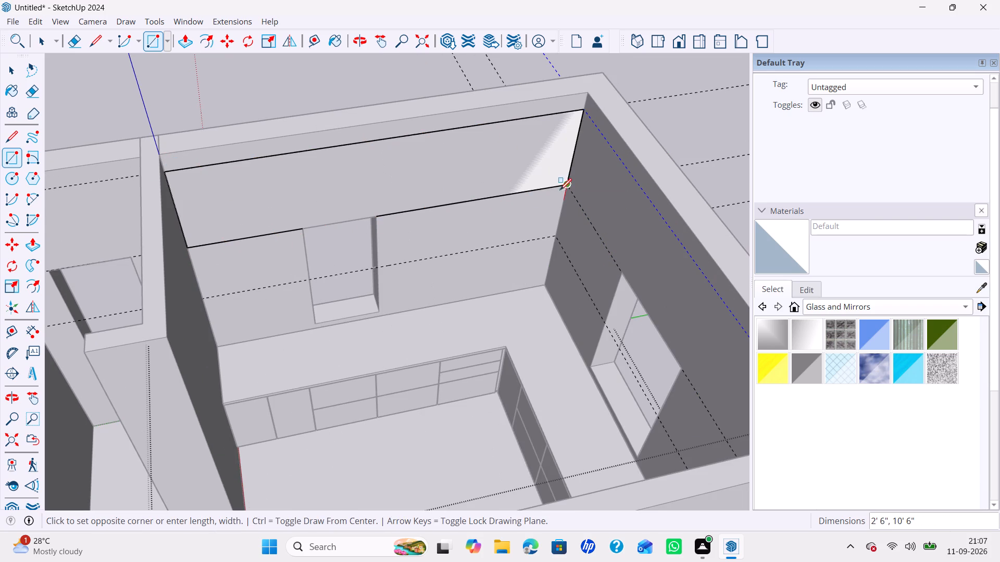
scroll(519, 215, down, 9)
middle_drag(500, 258, 517, 262)
middle_drag(529, 265, 655, 290)
middle_drag(486, 225, 623, 234)
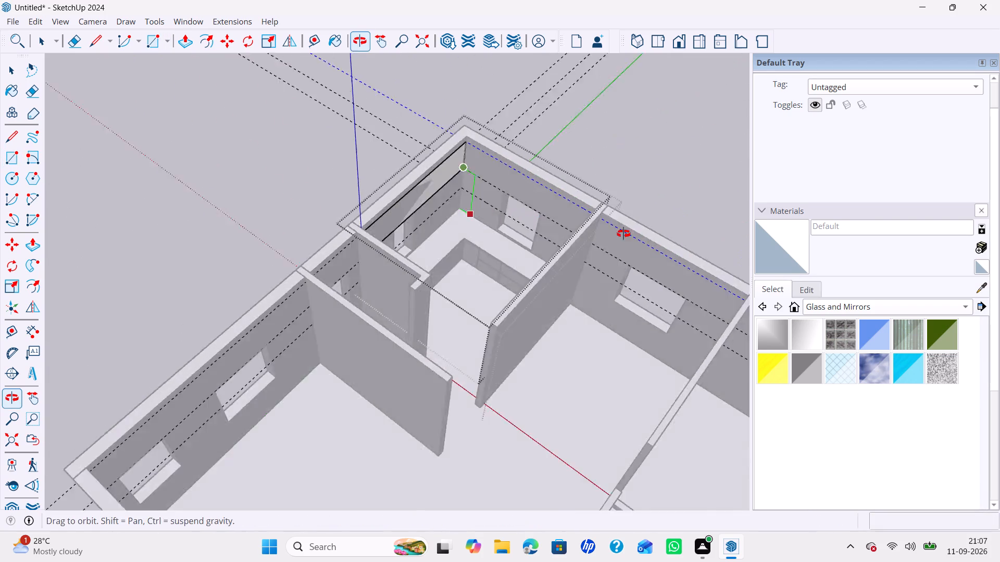
middle_drag(623, 234, 747, 217)
scroll(585, 161, up, 10)
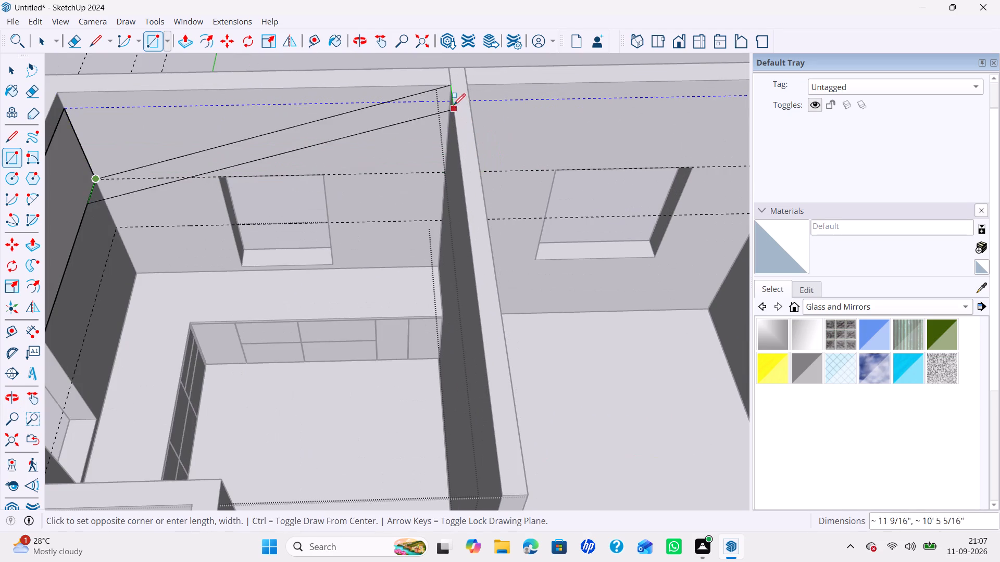
middle_drag(438, 113, 495, 100)
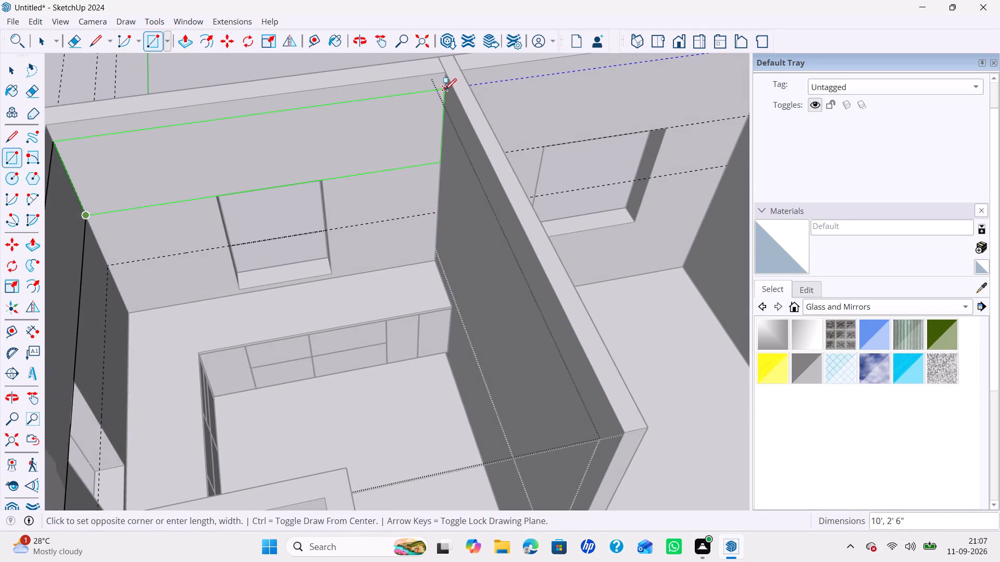
click(445, 88)
Push/Pull both upper wall rectangles out 600 mm to form an L-shaped overhead cabinet volume.
key(space)
key(p)
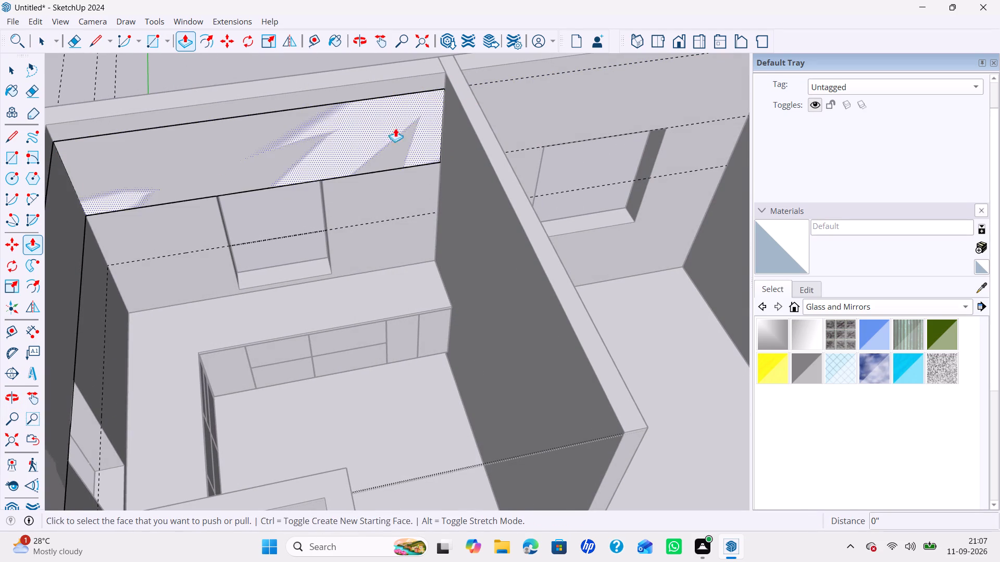
click(382, 131)
scroll(396, 179, down, 5)
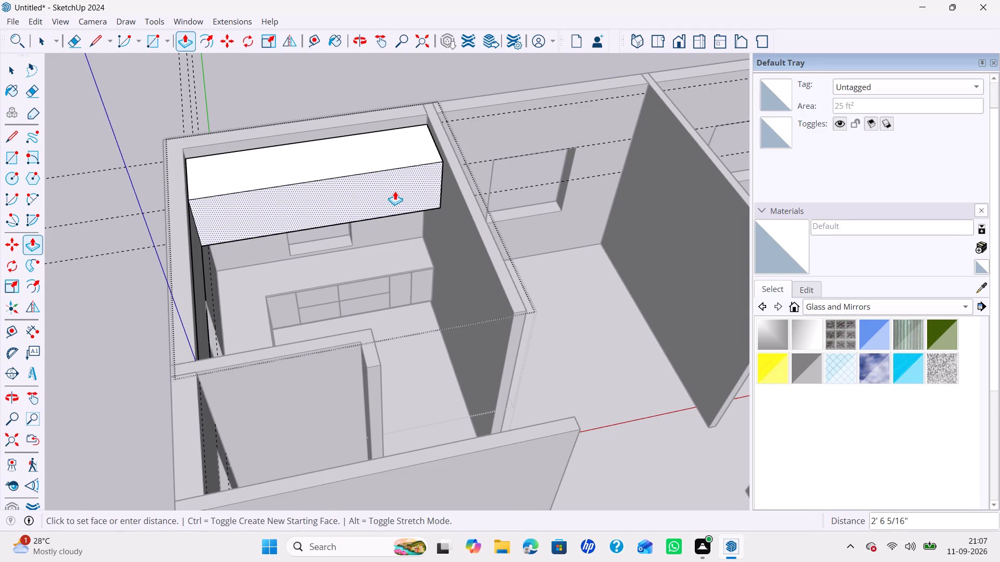
key(6)
text(00)
text(mm)
key(Return)
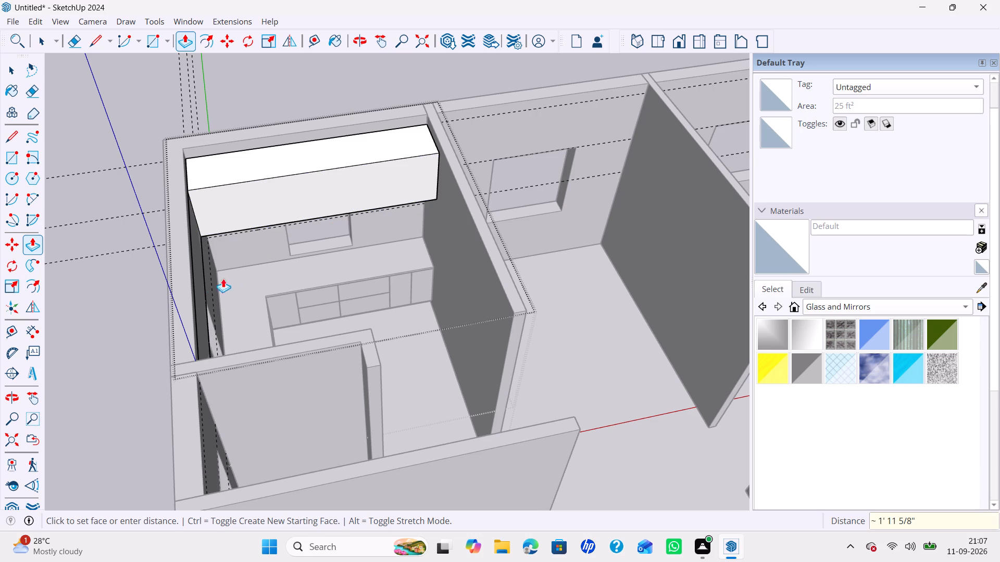
double_click(200, 274)
key(space)
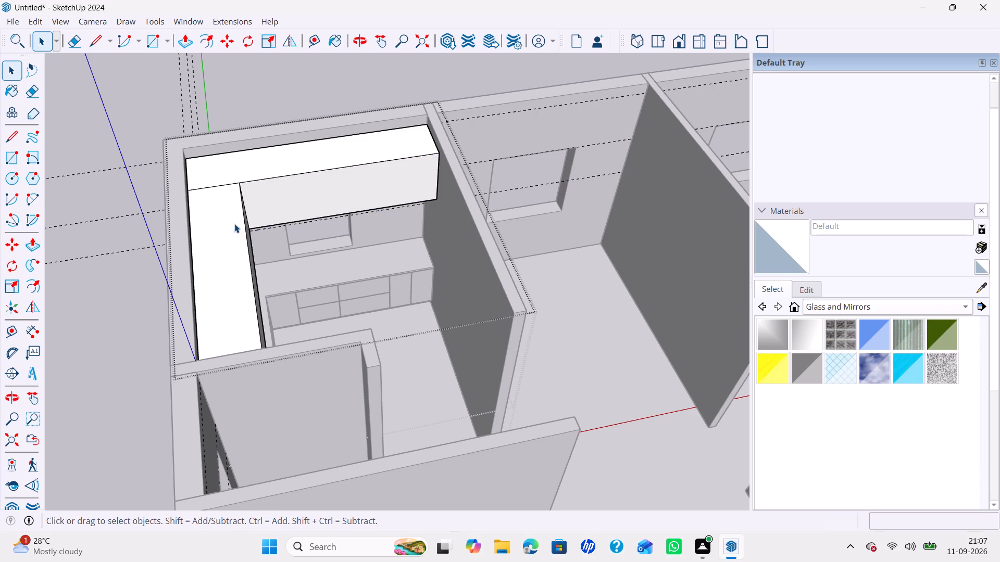
Erase the seam edge on top where the two overhead cabinet volumes meet.
key(e)
drag(226, 203, 218, 176)
Start a new empty group for the geometry beneath the L-shaped overhead cabinet volume.
scroll(278, 209, down, 4)
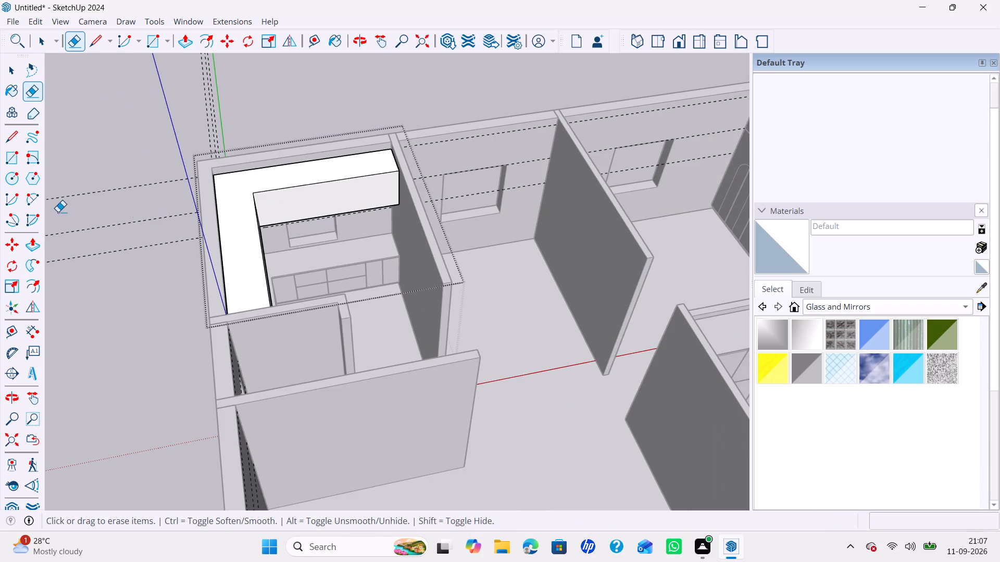
scroll(303, 247, down, 5)
middle_drag(311, 258, 89, 222)
middle_click(86, 222)
key(v)
middle_drag(353, 216, 339, 222)
middle_drag(327, 225, 229, 241)
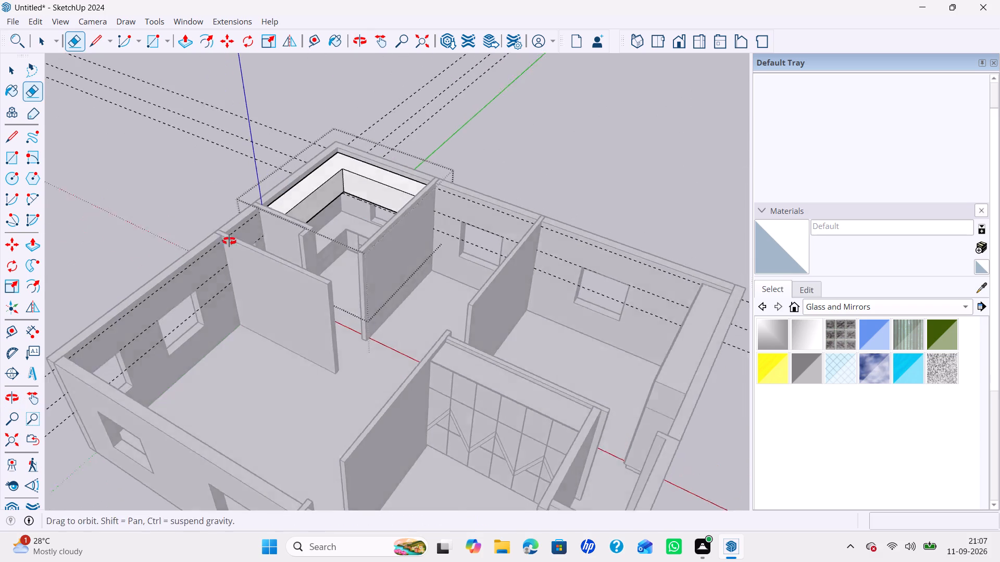
middle_drag(229, 241, 207, 242)
key(space)
scroll(373, 174, up, 7)
scroll(324, 232, up, 4)
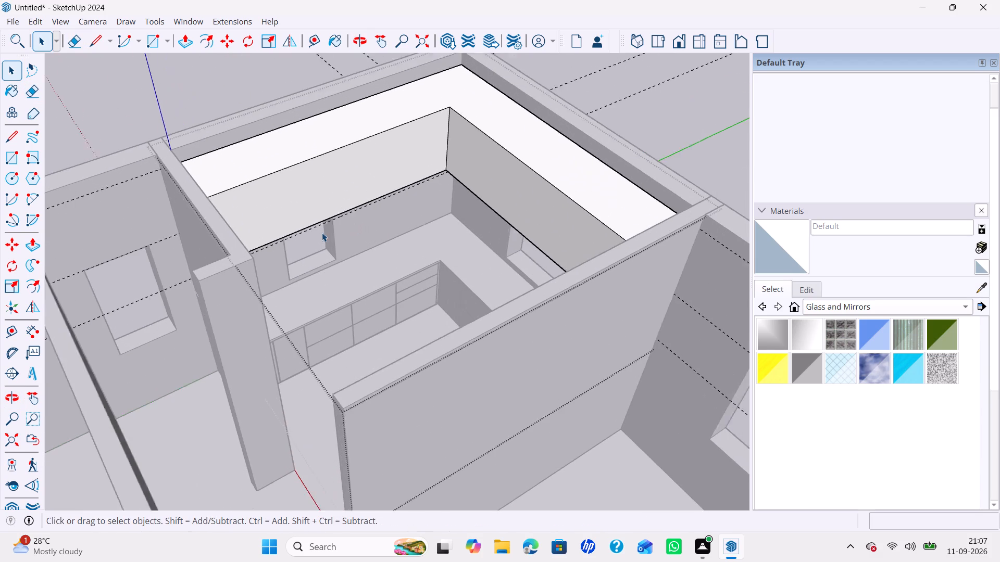
scroll(322, 233, up, 1)
middle_click(296, 255)
middle_drag(292, 251, 306, 139)
scroll(319, 222, up, 6)
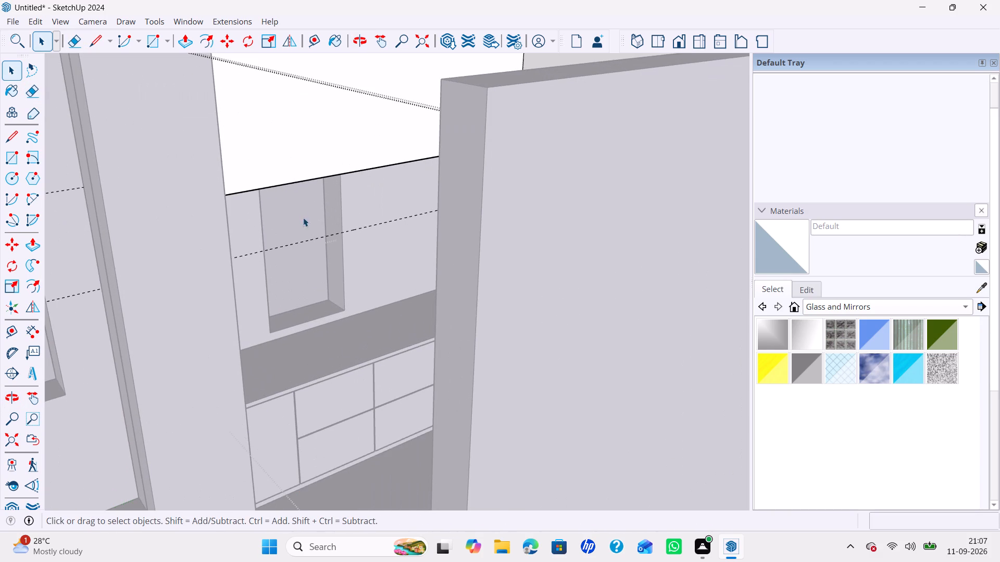
middle_drag(319, 237, 322, 137)
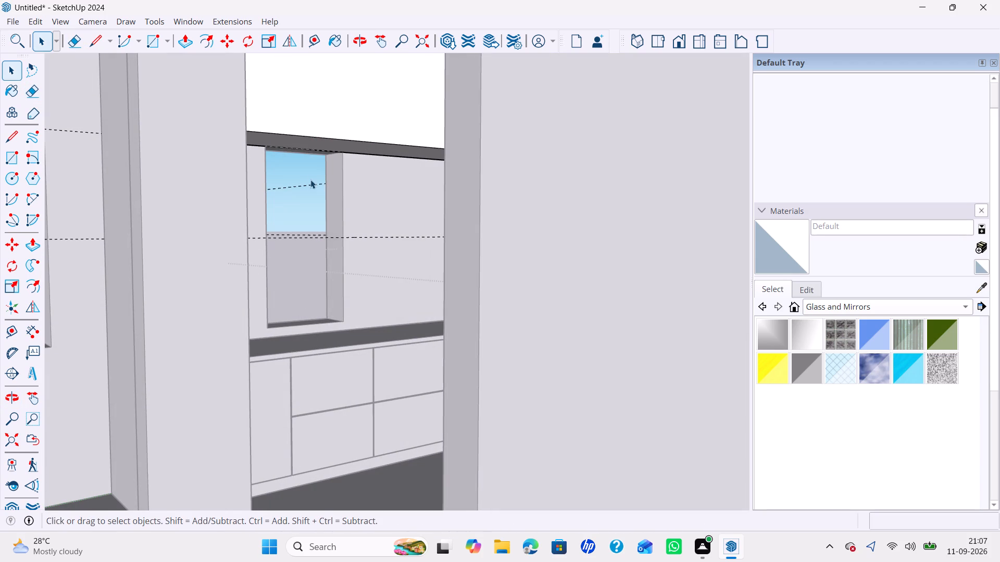
right_click(310, 180)
click(318, 216)
Draw a 2' by 5'6" rectangle above the three-drawer leg, from the window to the room corner, down to the bottom guide.
key(r)
scroll(369, 196, up, 3)
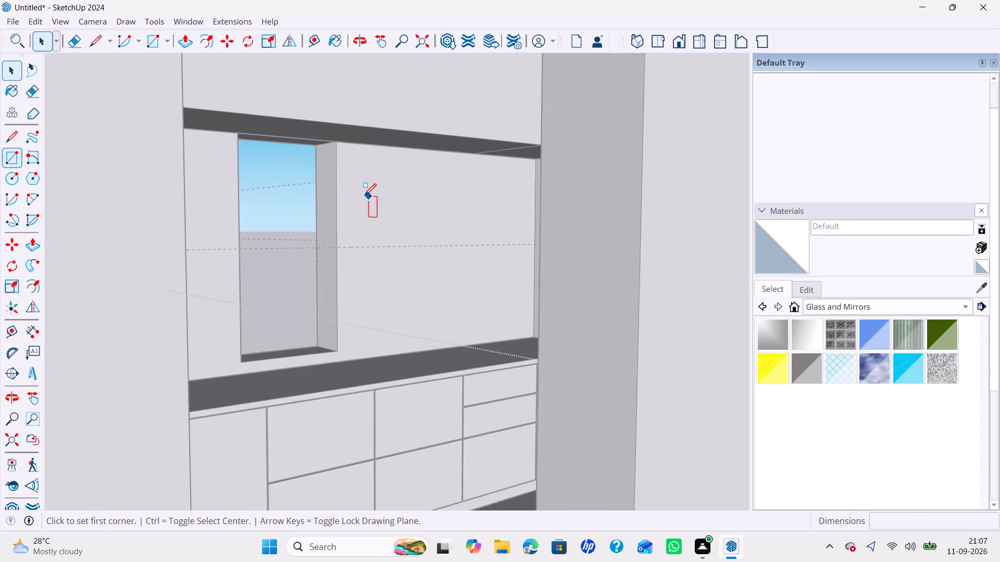
scroll(365, 195, up, 1)
click(331, 129)
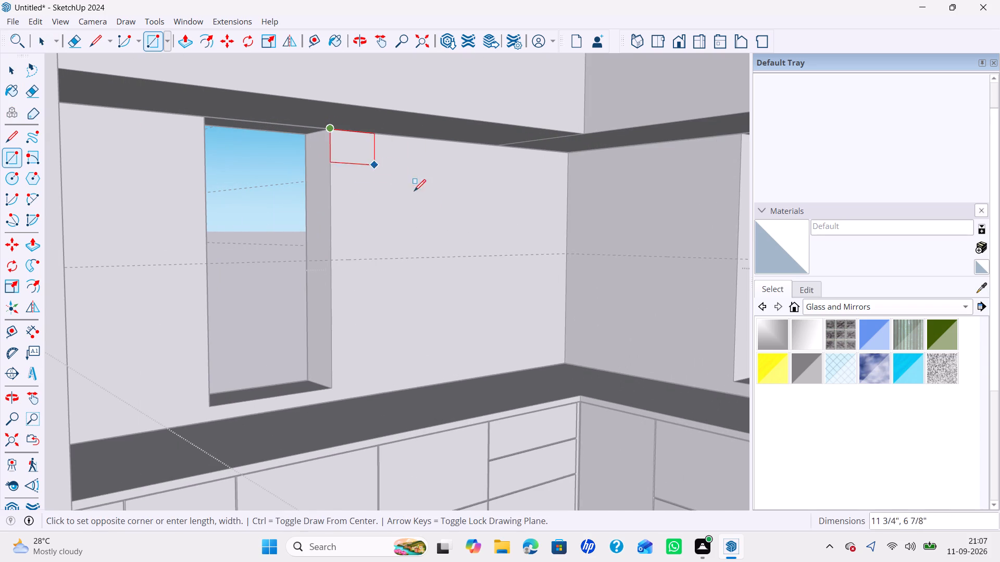
click(567, 252)
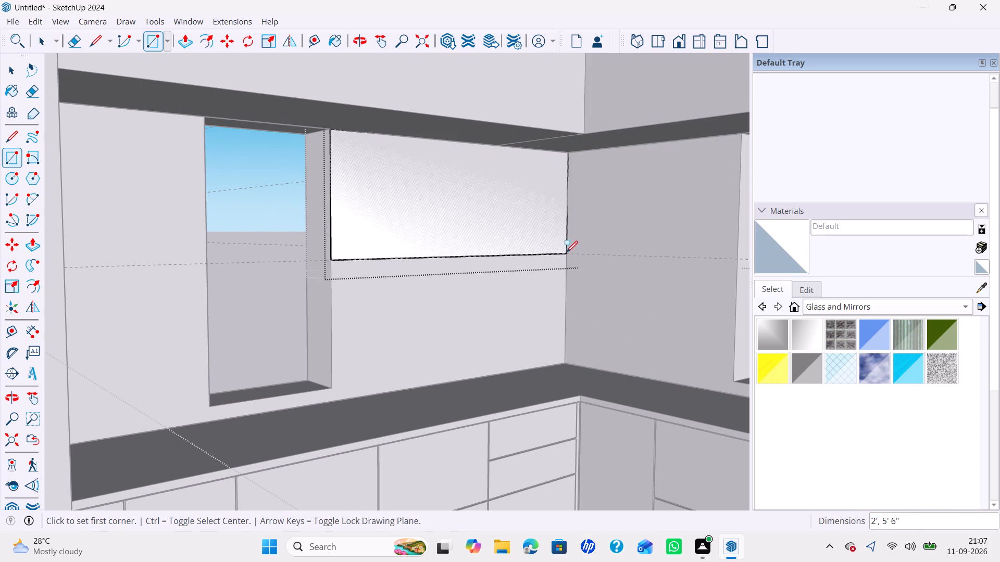
Draw a 2' by 3' rectangle on the same wall, from the window's other side to the partition, down to the bottom guide.
click(205, 124)
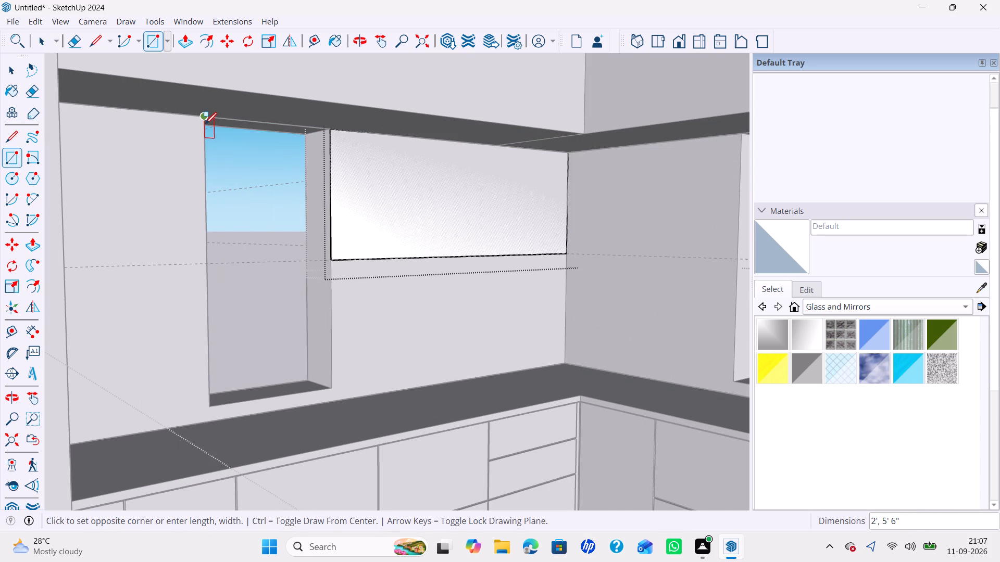
scroll(223, 197, down, 1)
middle_drag(213, 198, 259, 220)
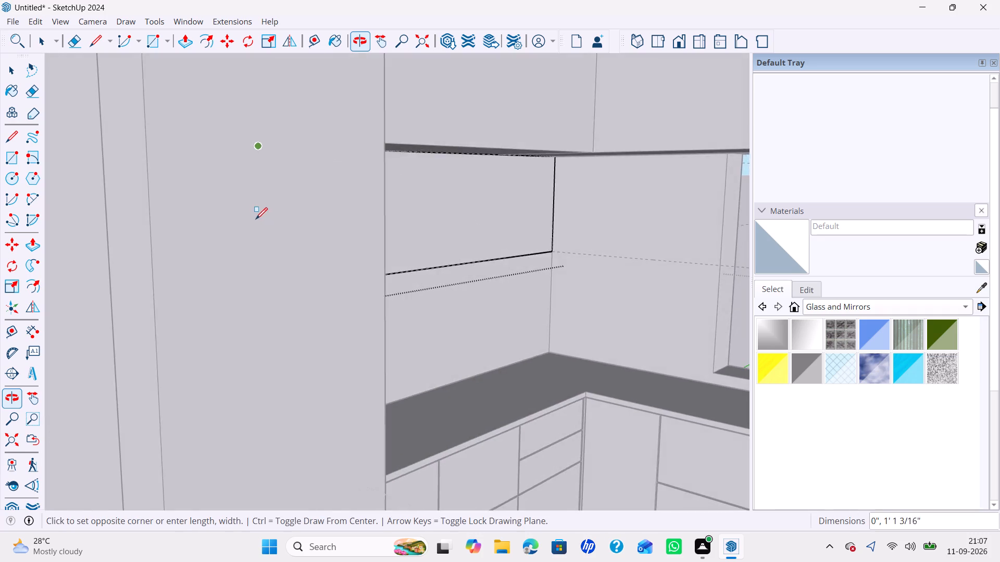
scroll(255, 219, up, 4)
middle_drag(324, 233, 135, 235)
middle_click(135, 235)
middle_drag(415, 258, 327, 260)
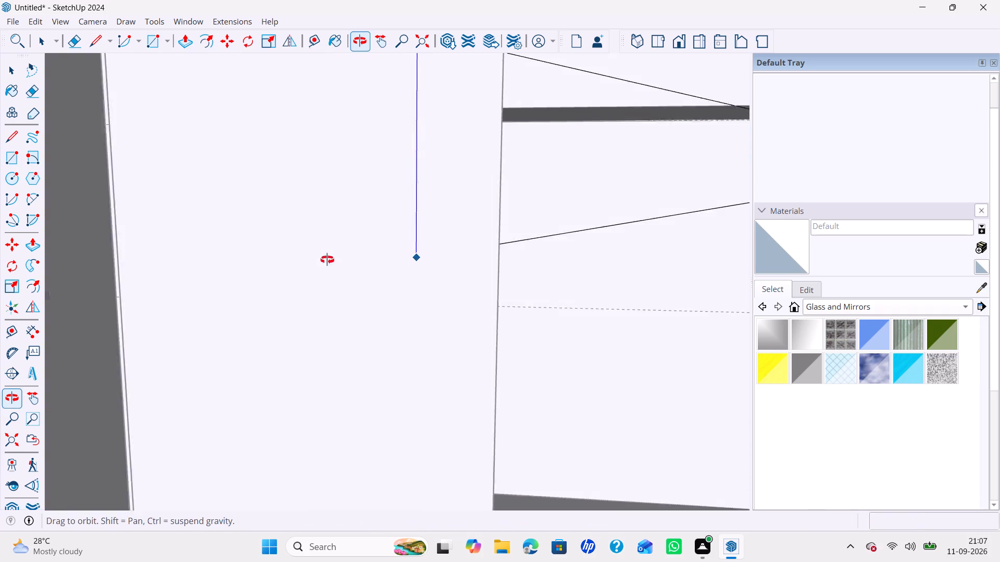
middle_drag(327, 260, 326, 259)
middle_click(324, 259)
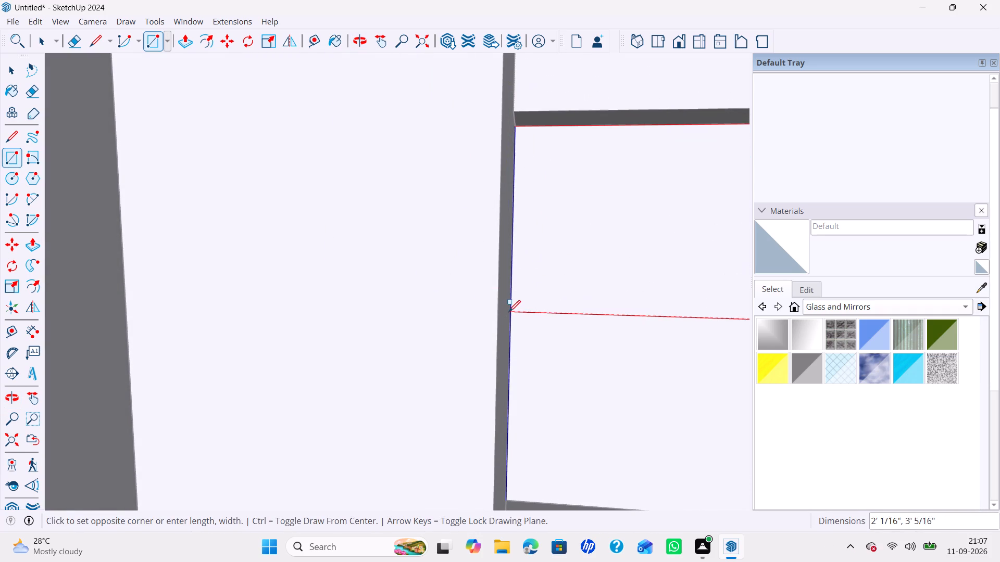
scroll(514, 311, up, 1)
click(514, 311)
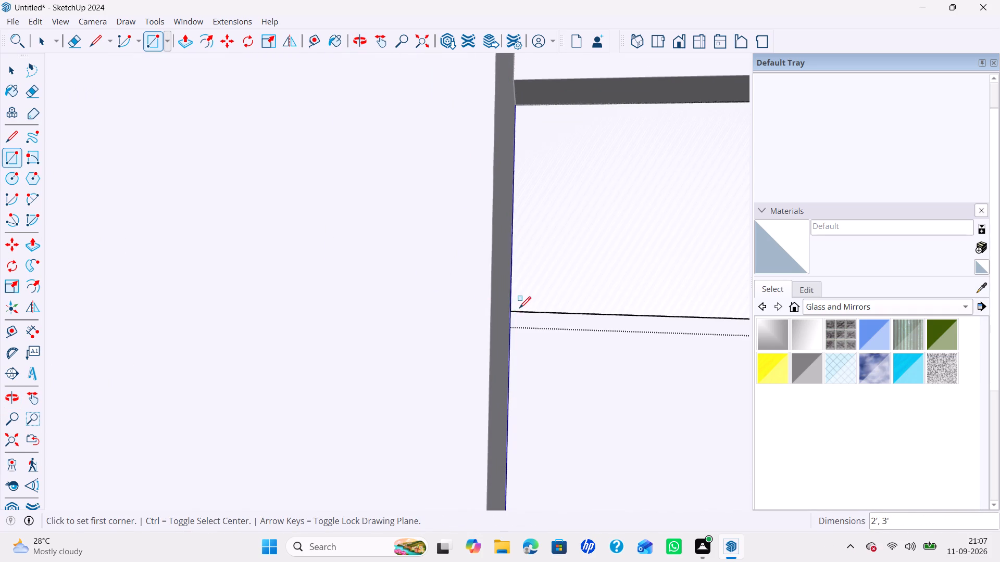
Draw a rectangle on the adjoining window wall, from the corner to the window, between the bottom guide and the overhead volume.
scroll(529, 306, down, 5)
middle_drag(536, 310, 563, 316)
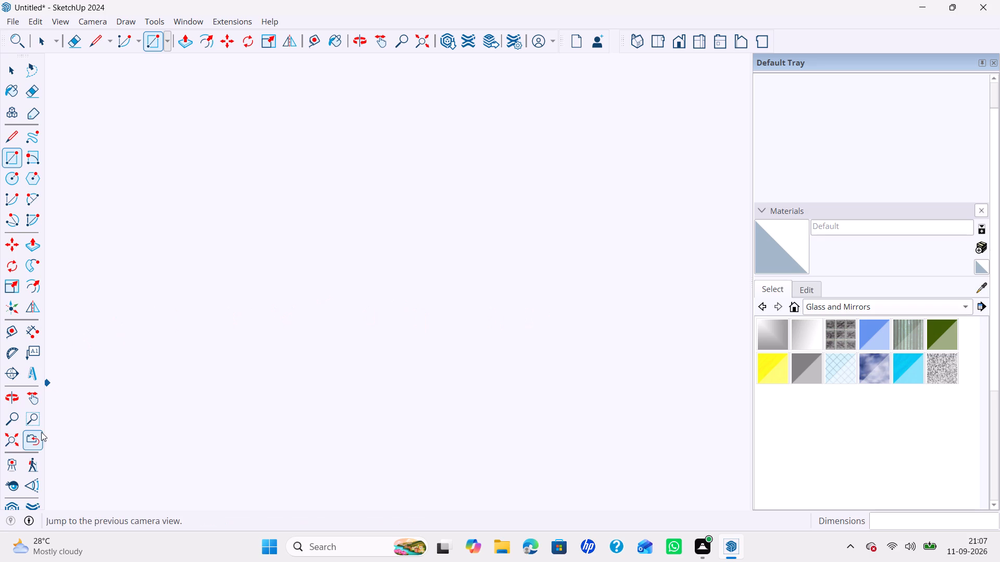
click(41, 432)
click(35, 437)
middle_drag(402, 342, 448, 373)
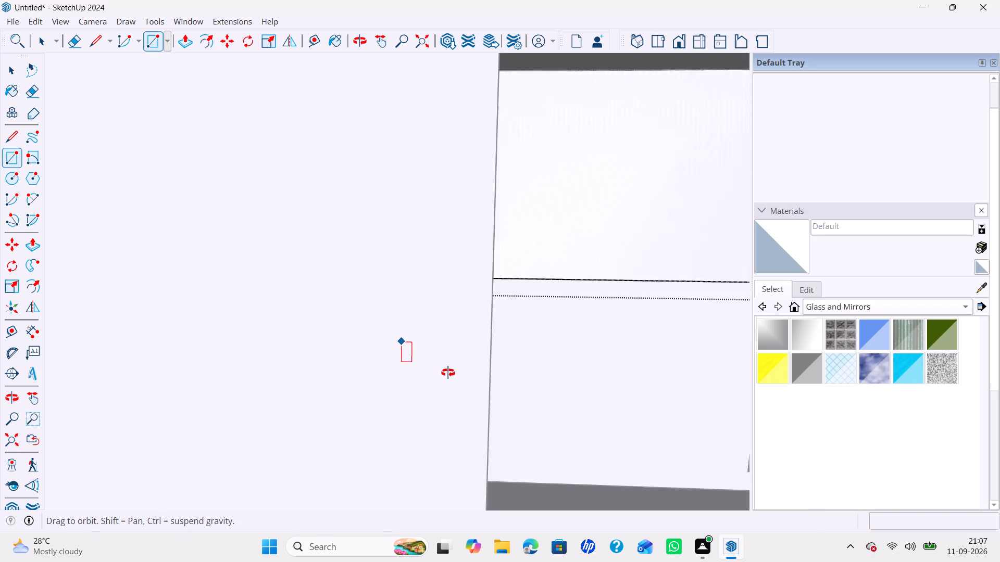
middle_drag(448, 373, 524, 396)
middle_click(526, 395)
scroll(529, 337, down, 4)
shift+middle_drag(521, 337, 458, 324)
shift+middle_drag(406, 311, 395, 309)
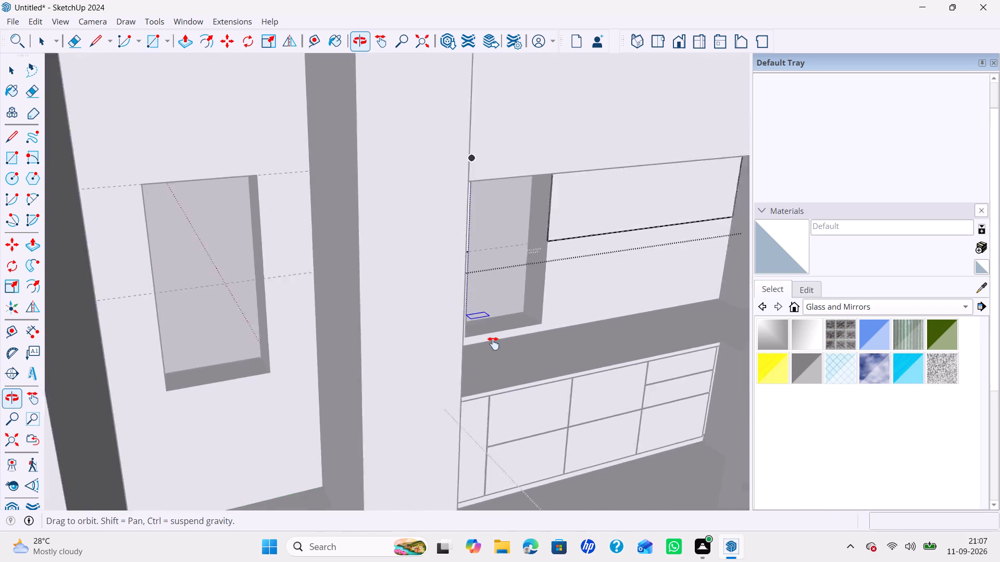
middle_drag(509, 330, 628, 395)
shift+middle_drag(616, 272, 533, 334)
middle_drag(523, 320, 525, 250)
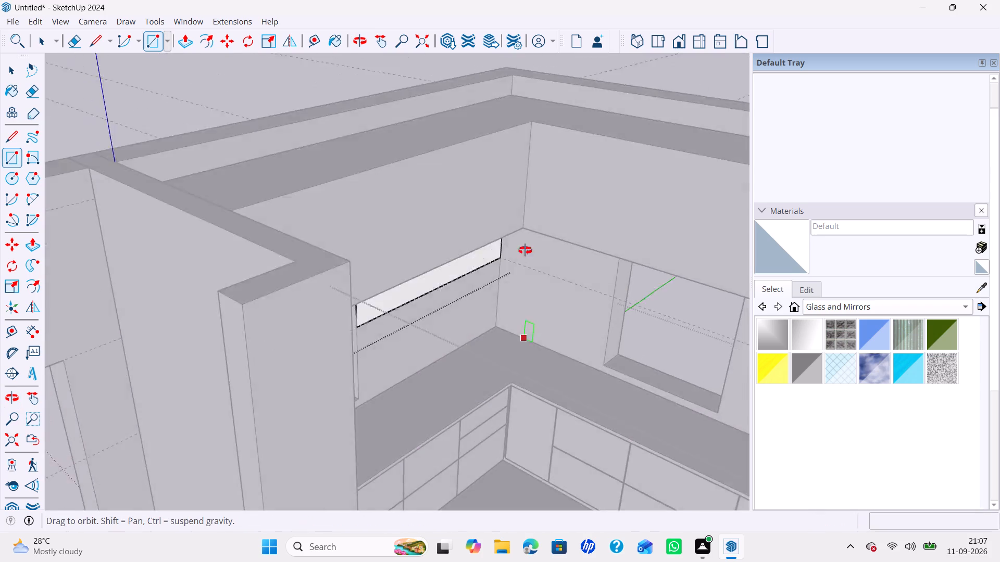
middle_drag(525, 250, 506, 211)
scroll(496, 272, up, 4)
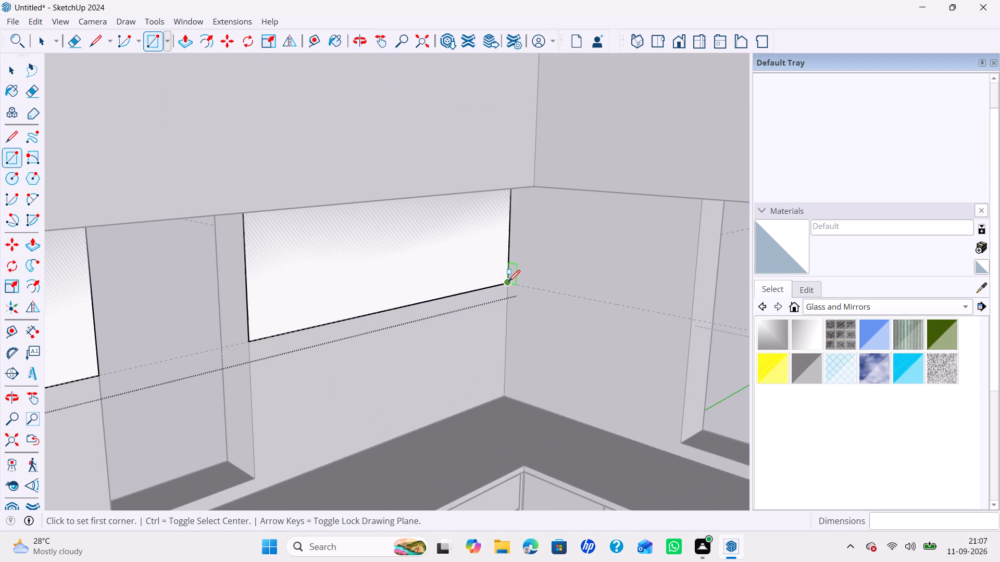
click(508, 282)
middle_drag(590, 253, 628, 215)
scroll(697, 160, up, 3)
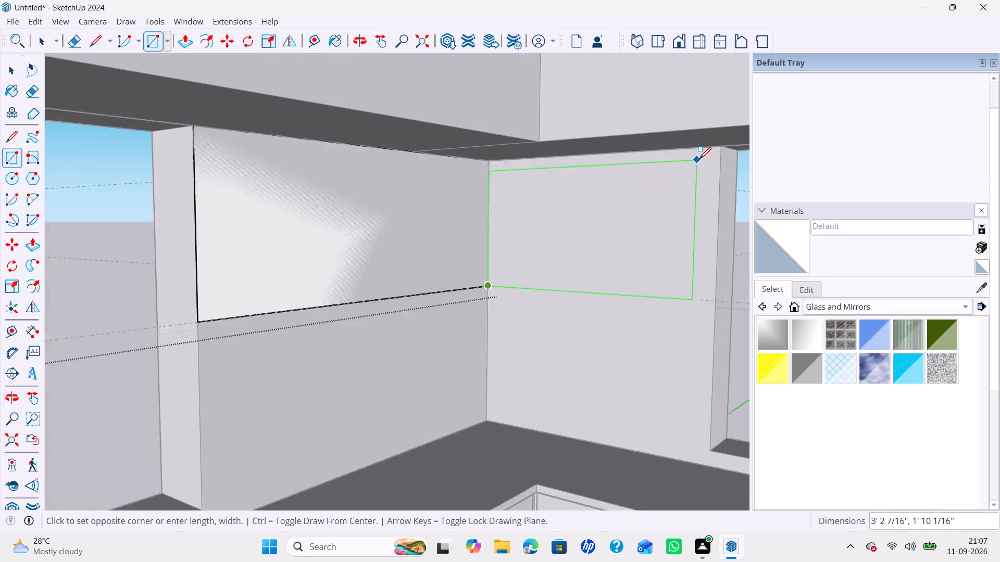
scroll(699, 159, up, 1)
click(727, 144)
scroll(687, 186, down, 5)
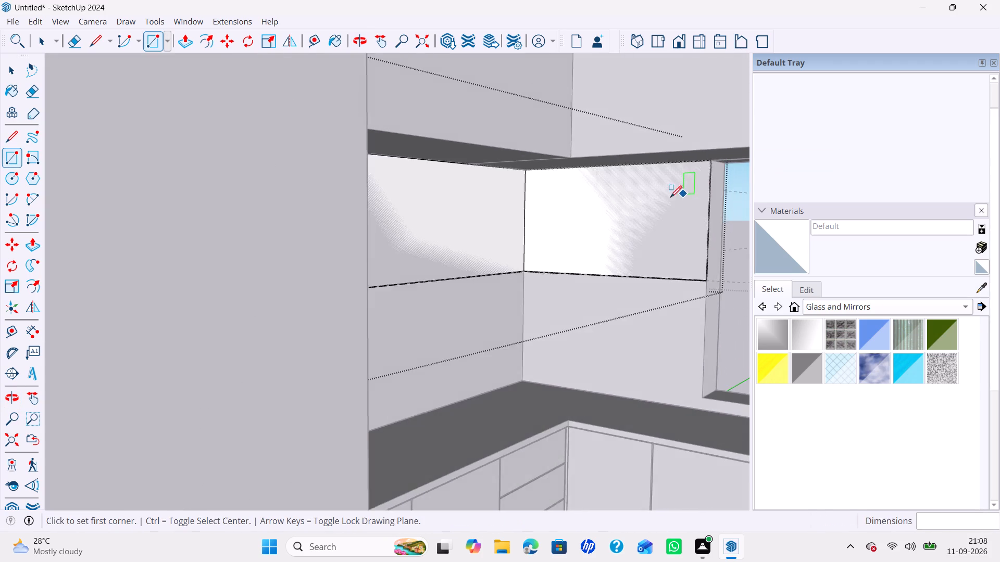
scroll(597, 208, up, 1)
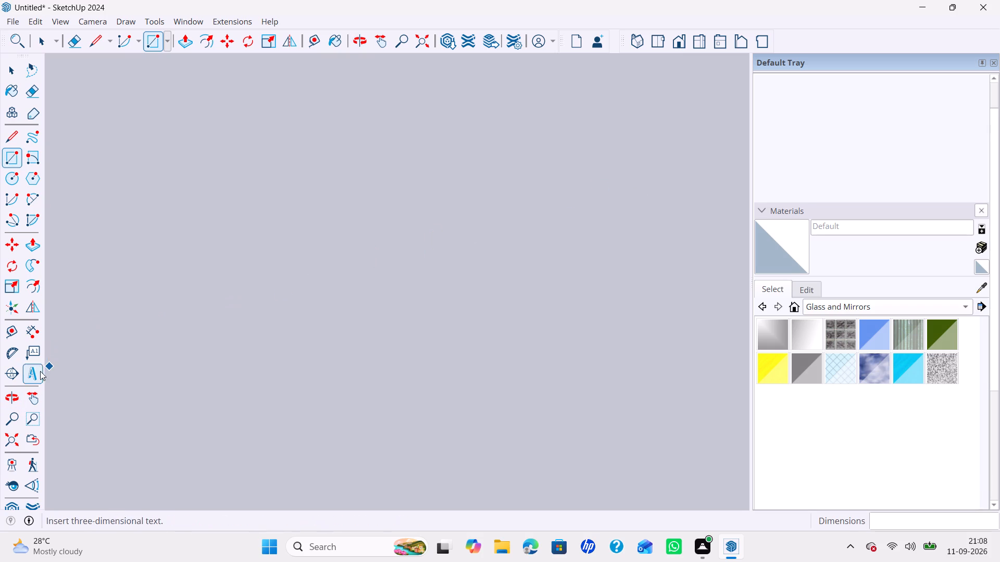
Draw a 3'6" by 2' rectangle beyond the window on the adjoining wall, between the bottom guide and the overhead volume.
click(31, 430)
click(30, 434)
scroll(346, 319, up, 5)
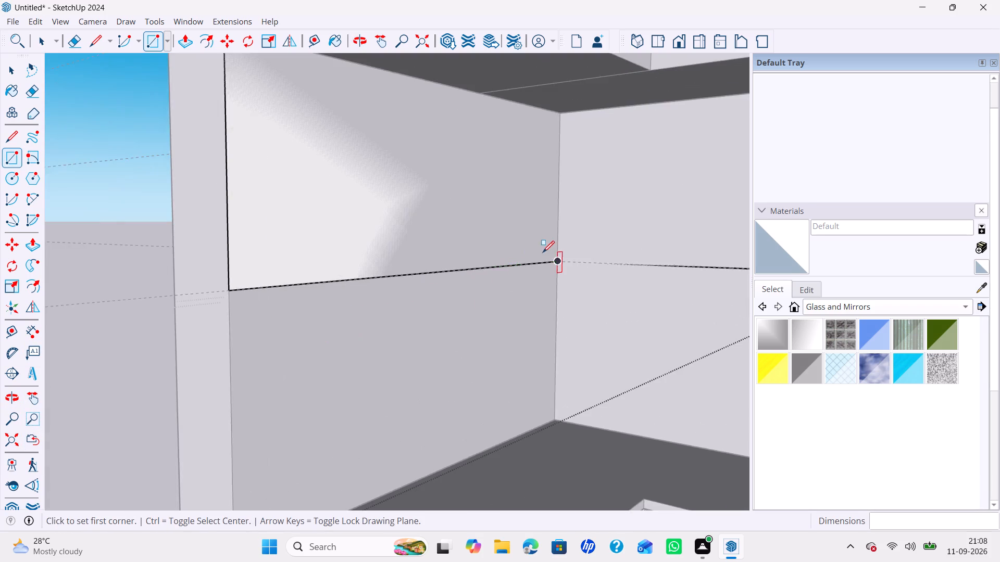
middle_drag(461, 276, 318, 272)
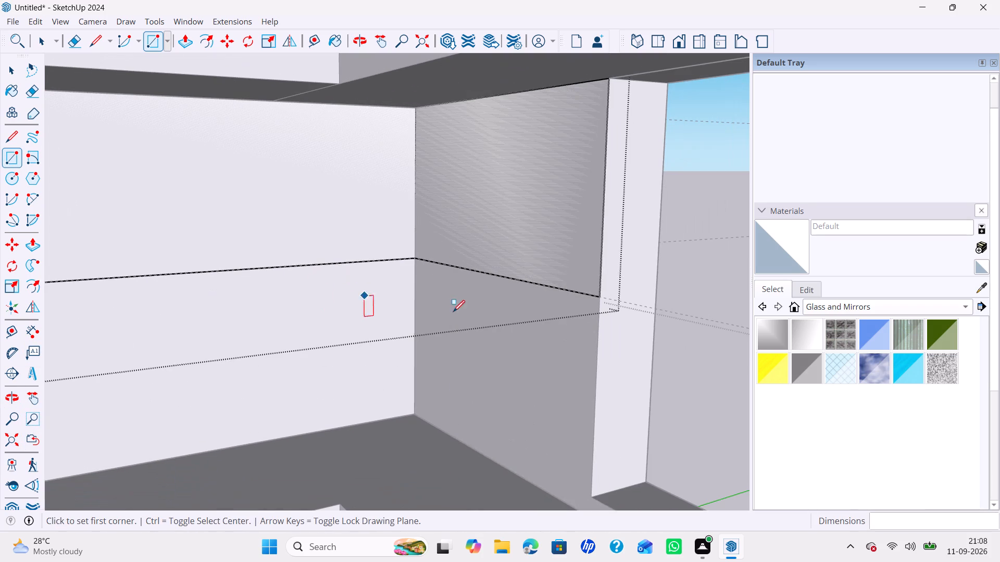
middle_drag(502, 267, 380, 281)
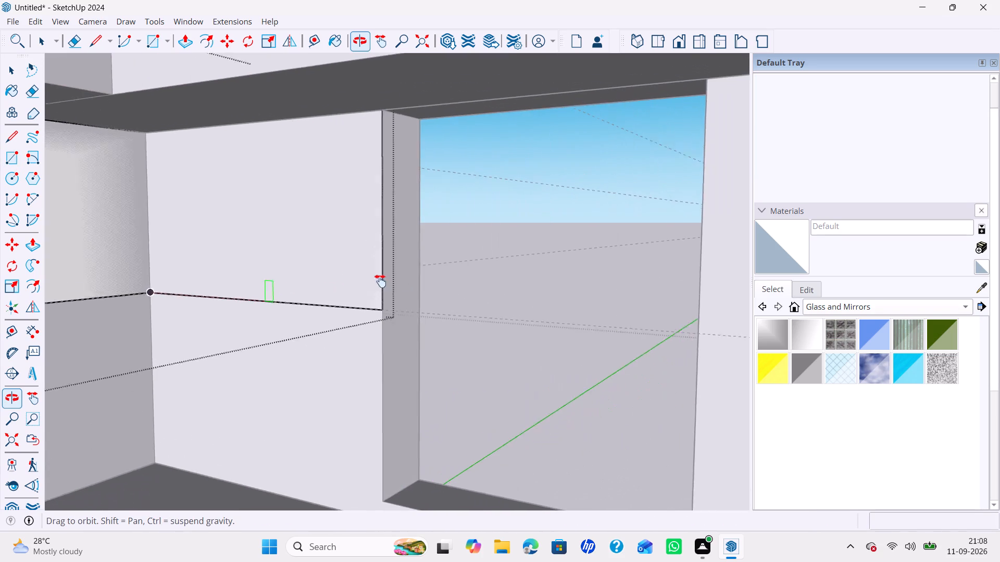
middle_drag(380, 281, 380, 282)
middle_drag(387, 301, 423, 280)
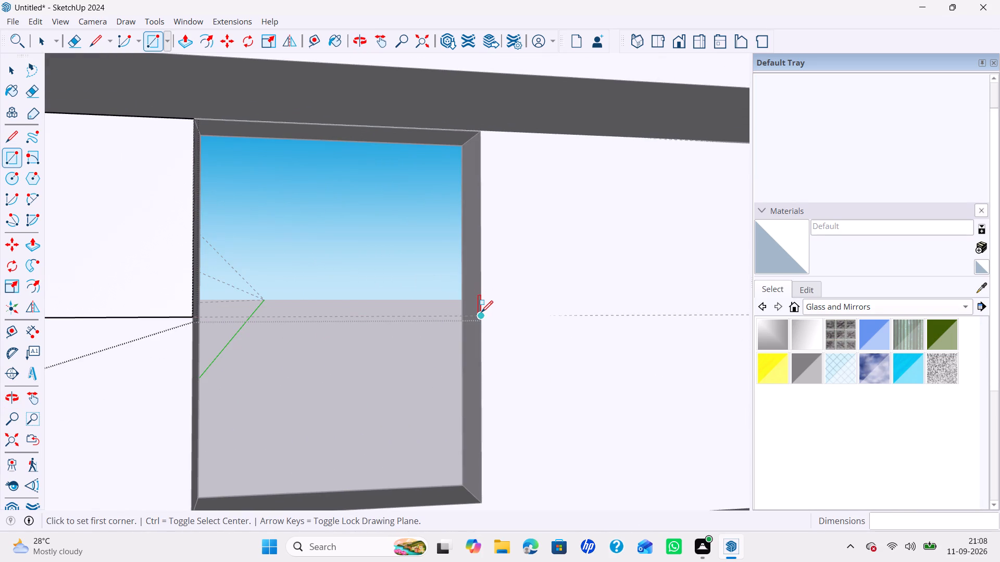
click(481, 312)
shift+middle_drag(602, 245, 411, 272)
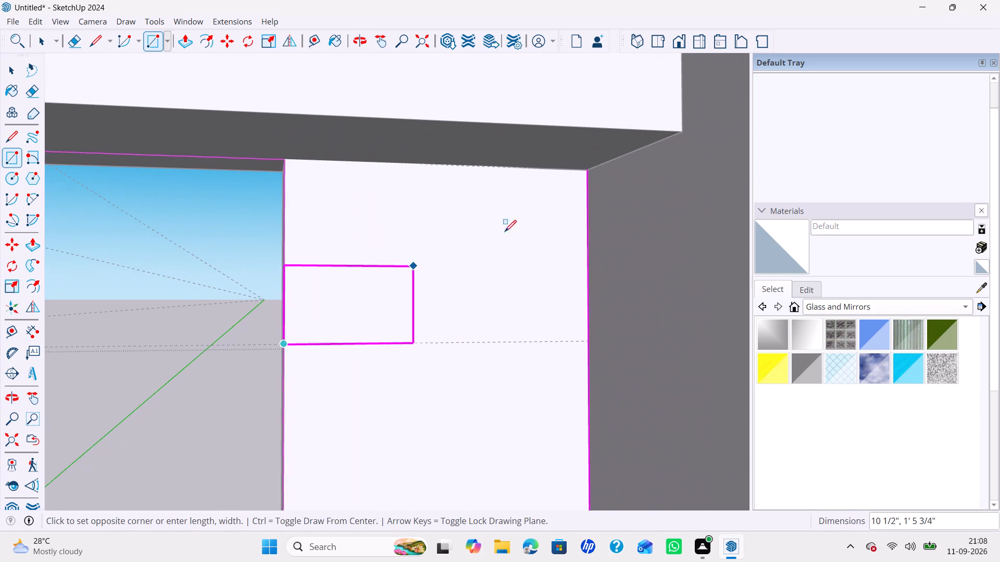
click(589, 170)
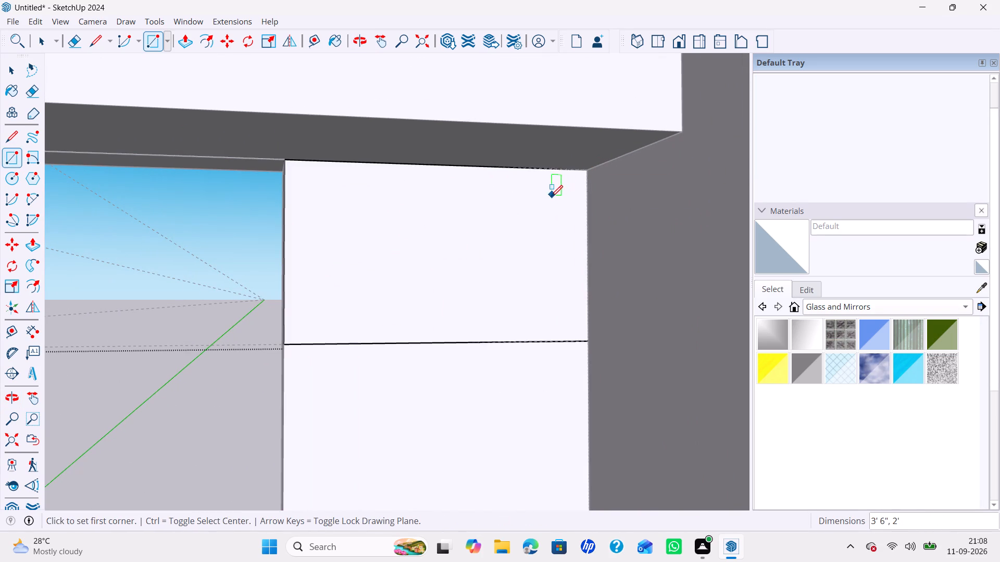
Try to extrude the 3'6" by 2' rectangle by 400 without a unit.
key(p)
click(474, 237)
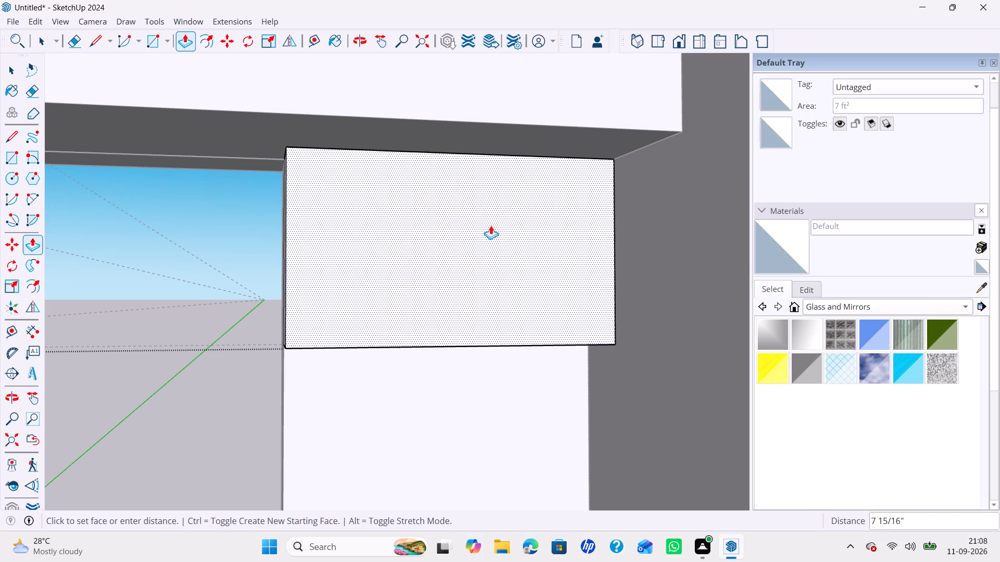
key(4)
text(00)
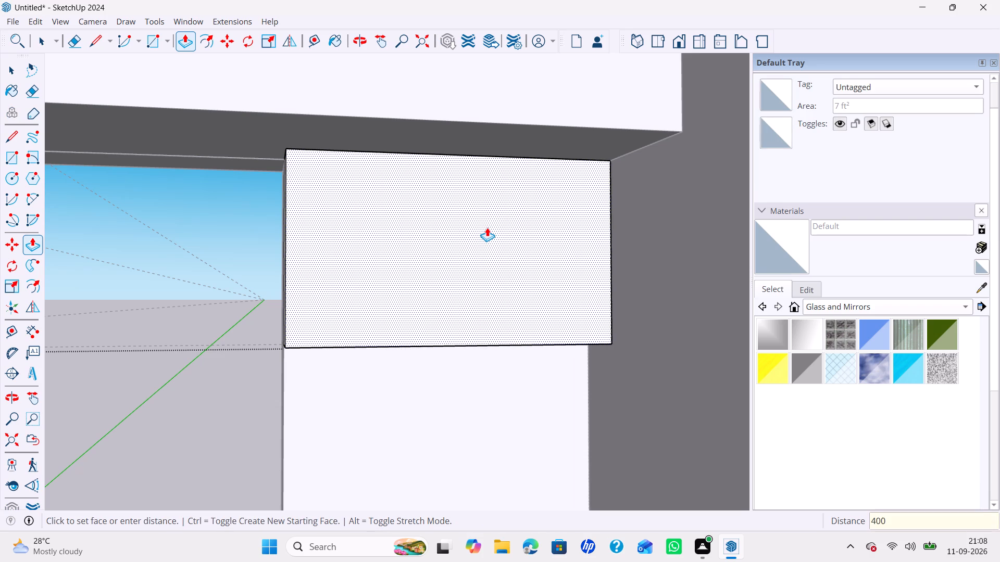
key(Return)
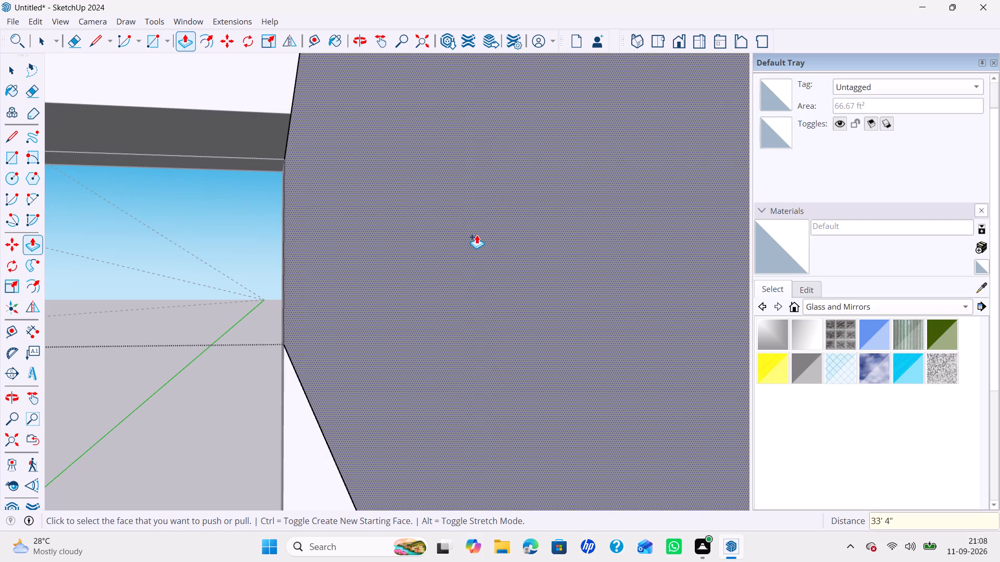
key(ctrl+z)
Extrude the 3'6" by 2' rectangle 400mm out from the wall.
click(447, 246)
key(4)
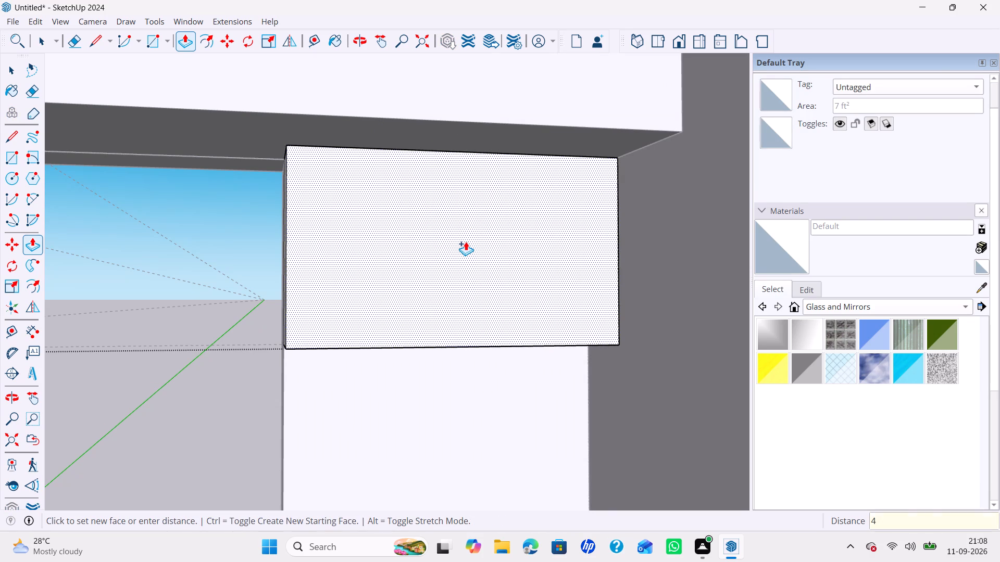
text(00mm)
key(Return)
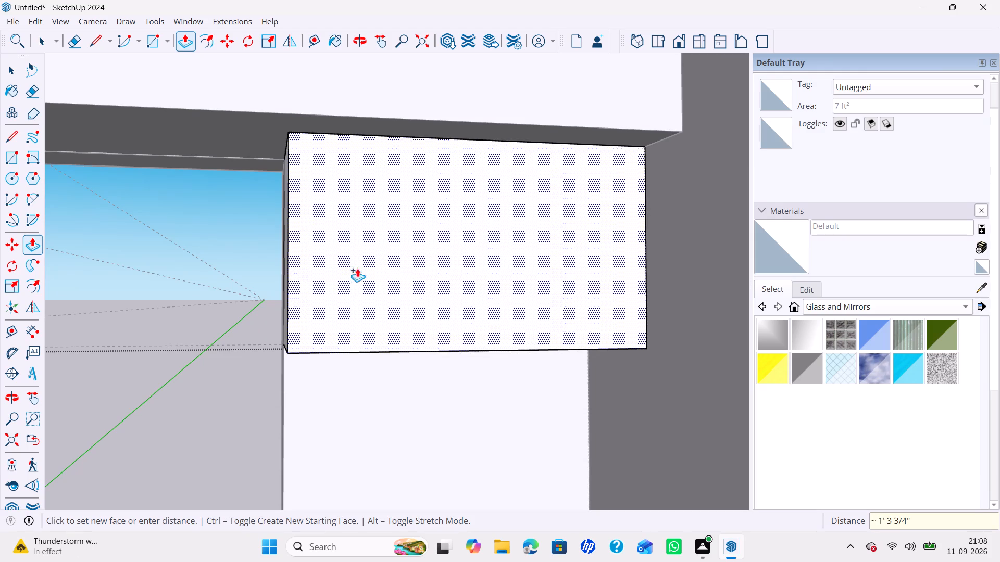
Repeat the 400mm extrusion on the corner-side rectangle across the window on the same wall.
scroll(347, 274, down, 2)
shift+middle_drag(459, 283, 485, 282)
middle_drag(414, 283, 537, 261)
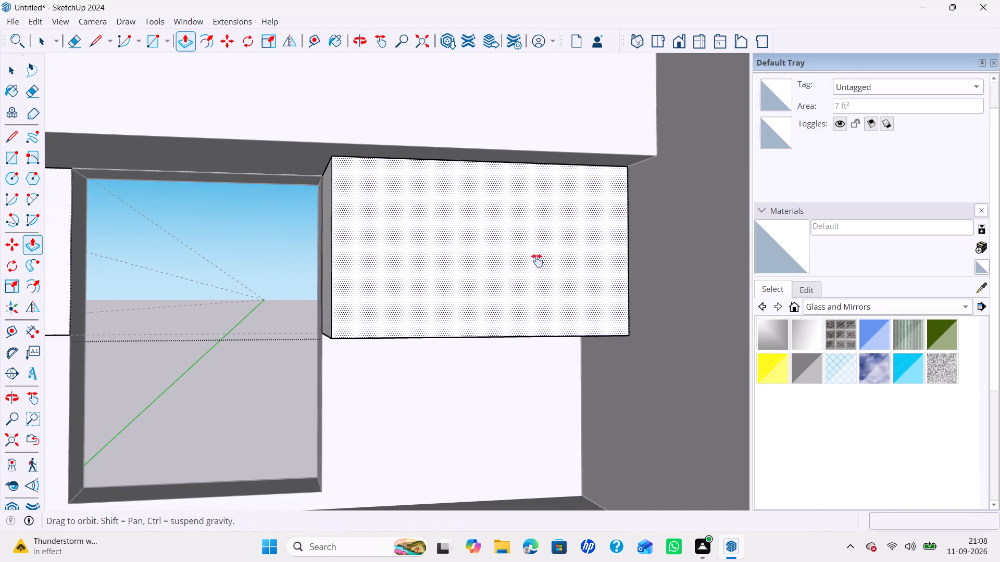
middle_drag(537, 261, 528, 261)
shift+middle_drag(551, 259, 664, 246)
double_click(236, 251)
Repeat the 400mm extrusion on the 2' by 5'6" rectangle between the room corner and the other wall's window.
scroll(259, 260, down, 2)
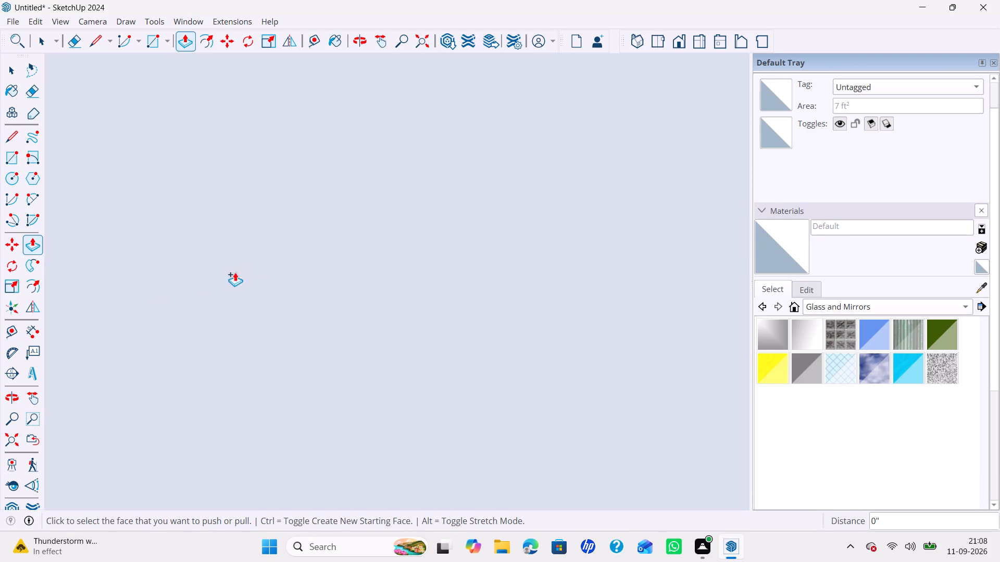
click(32, 439)
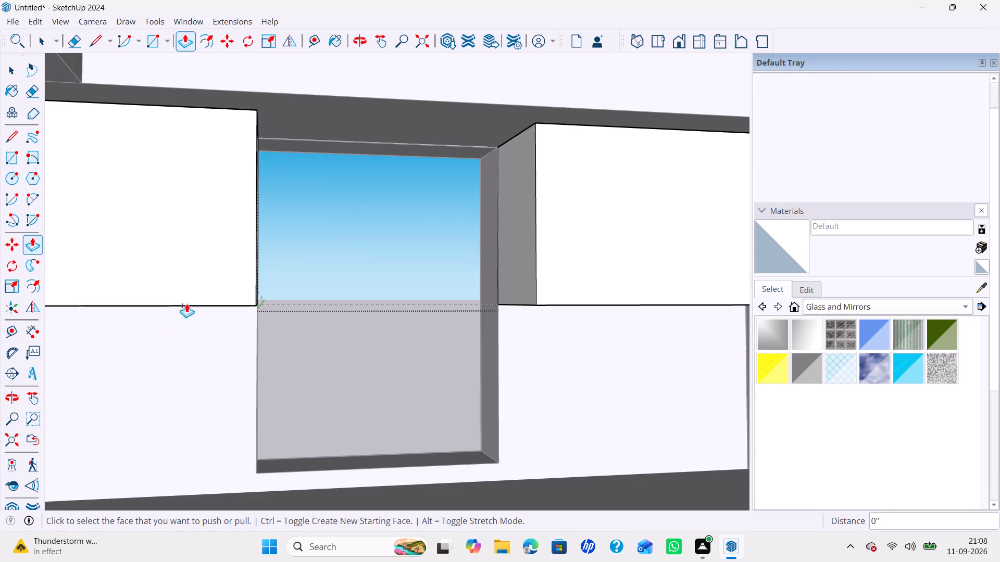
middle_drag(199, 294, 198, 465)
scroll(253, 313, down, 13)
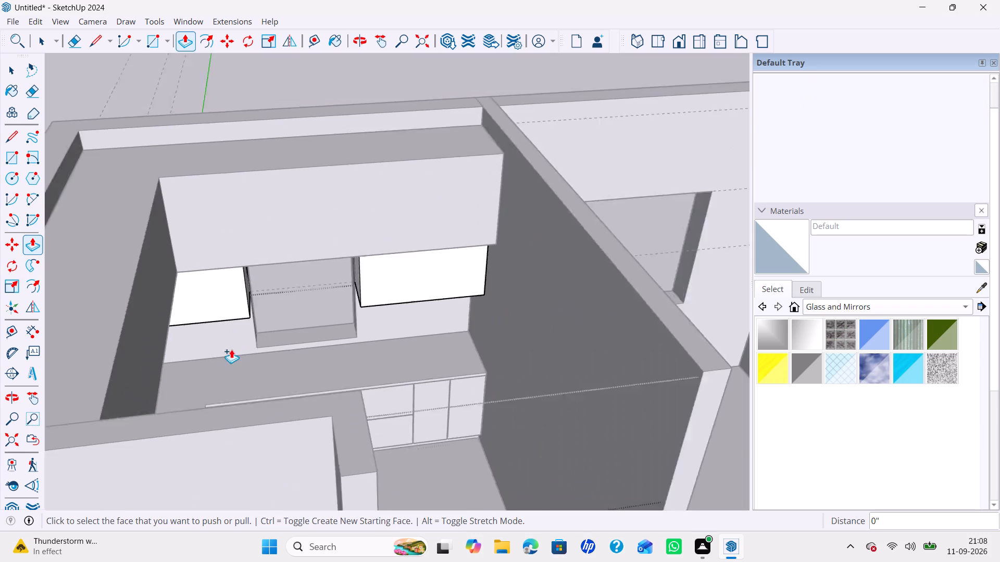
scroll(231, 349, down, 2)
scroll(269, 370, up, 1)
middle_drag(180, 399, 0, 405)
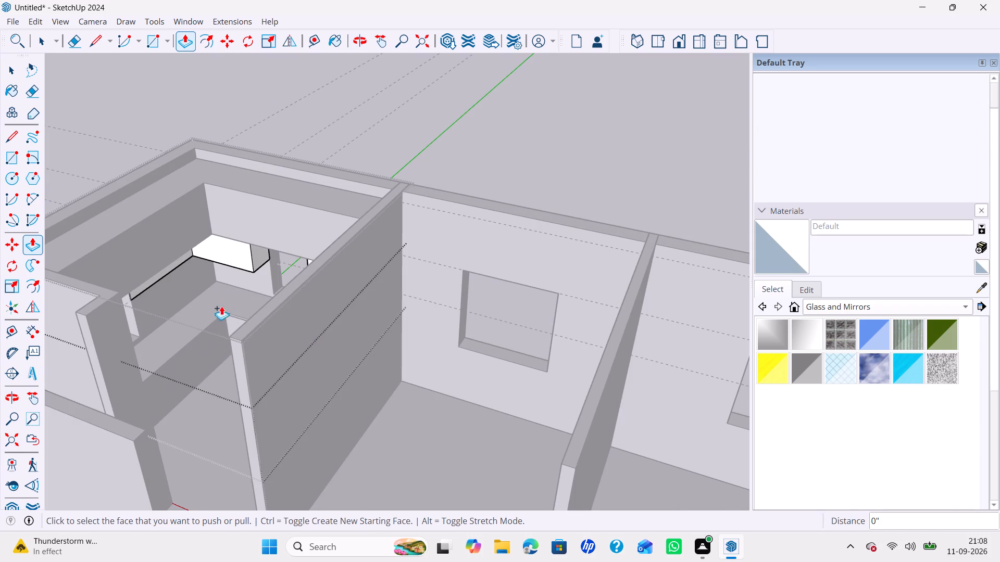
middle_drag(174, 318, 121, 339)
scroll(193, 244, up, 5)
double_click(175, 249)
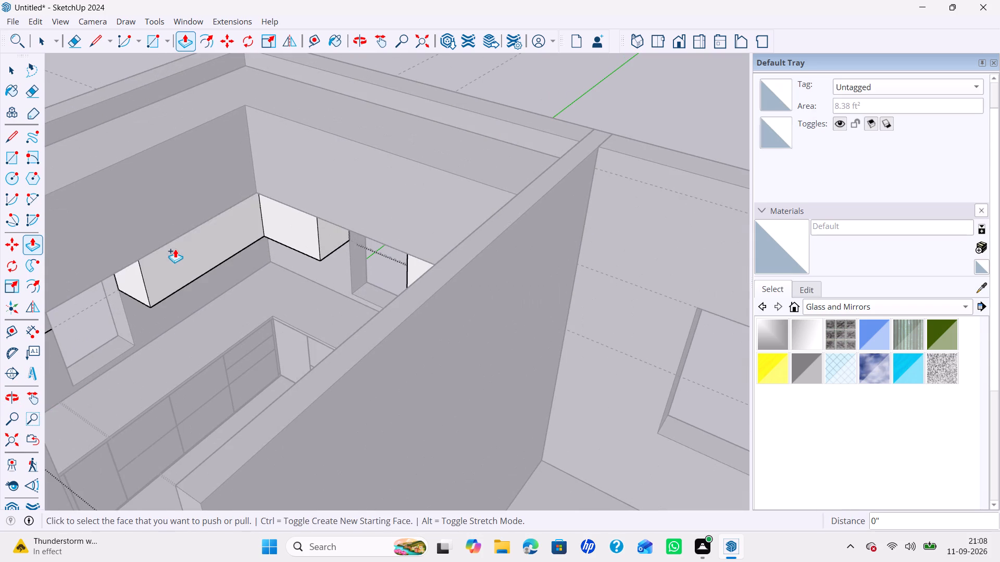
Repeat the 400mm extrusion on the 2' by 3' rectangle between the window and the partition.
scroll(178, 274, down, 5)
shift+middle_drag(179, 280, 309, 251)
middle_drag(312, 259, 147, 286)
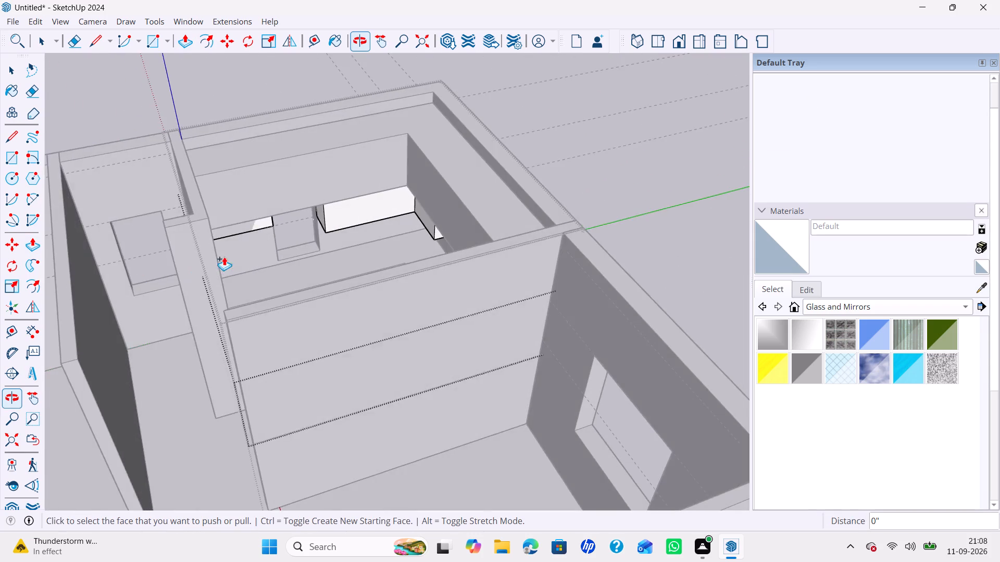
scroll(227, 253, up, 4)
double_click(266, 212)
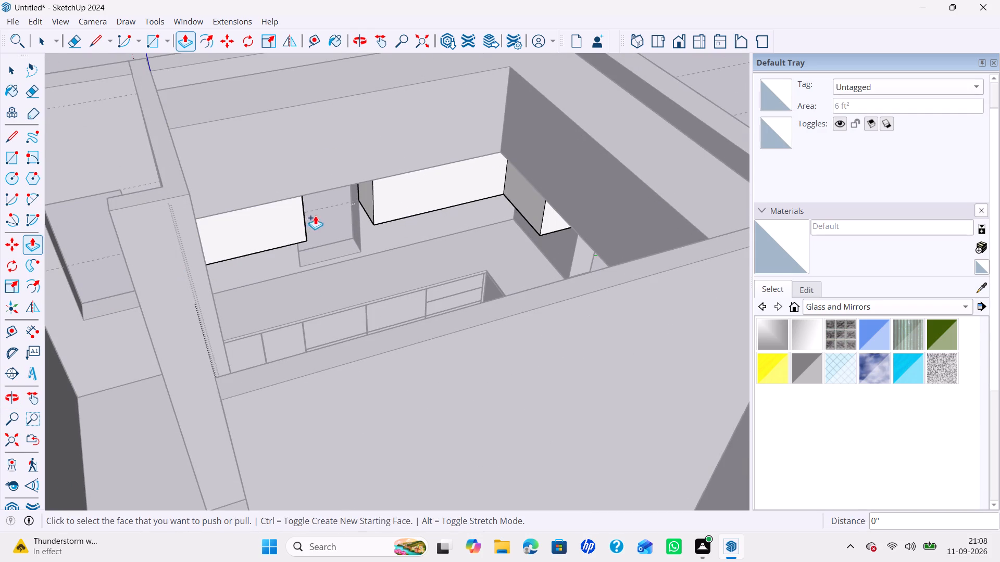
key(space)
Close the group holding the extruded wall units, going back to editing the level of the overhead cabinet volume.
scroll(291, 217, down, 3)
middle_drag(364, 248, 364, 246)
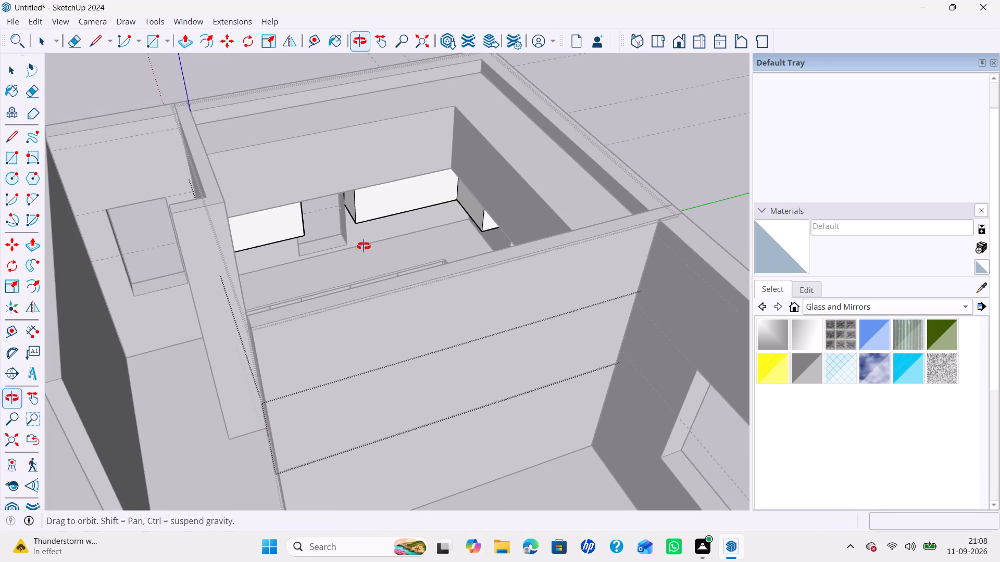
middle_drag(364, 246, 381, 239)
click(587, 87)
Erase the leftover construction guides crossing the neighbouring rooms and extending beyond the kitchen walls.
scroll(404, 166, down, 1)
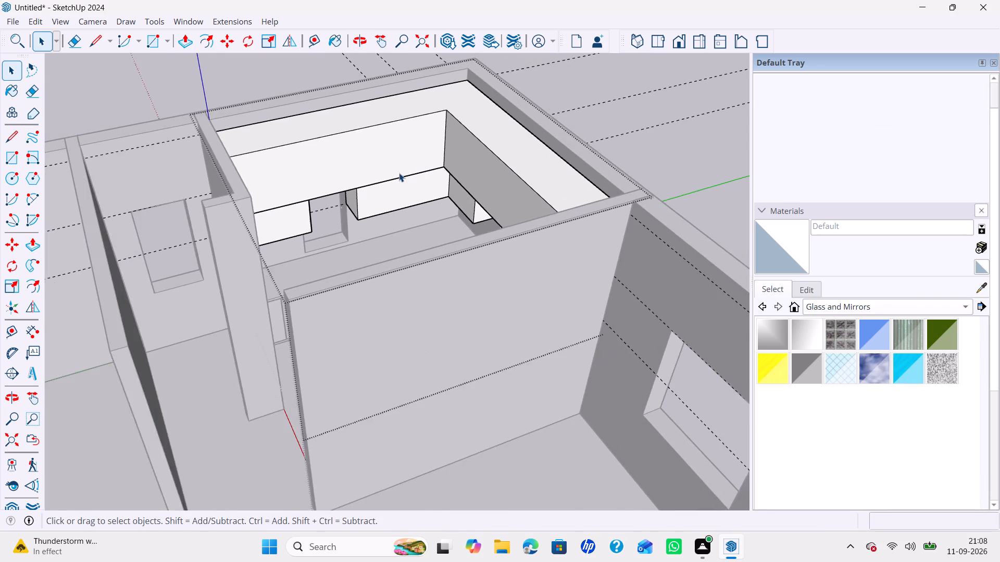
scroll(399, 173, down, 1)
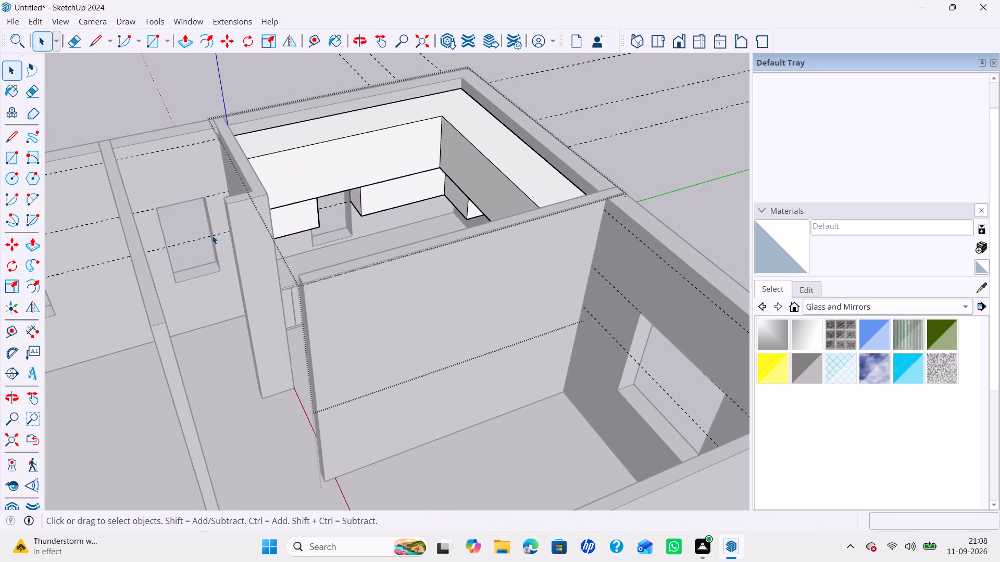
key(r)
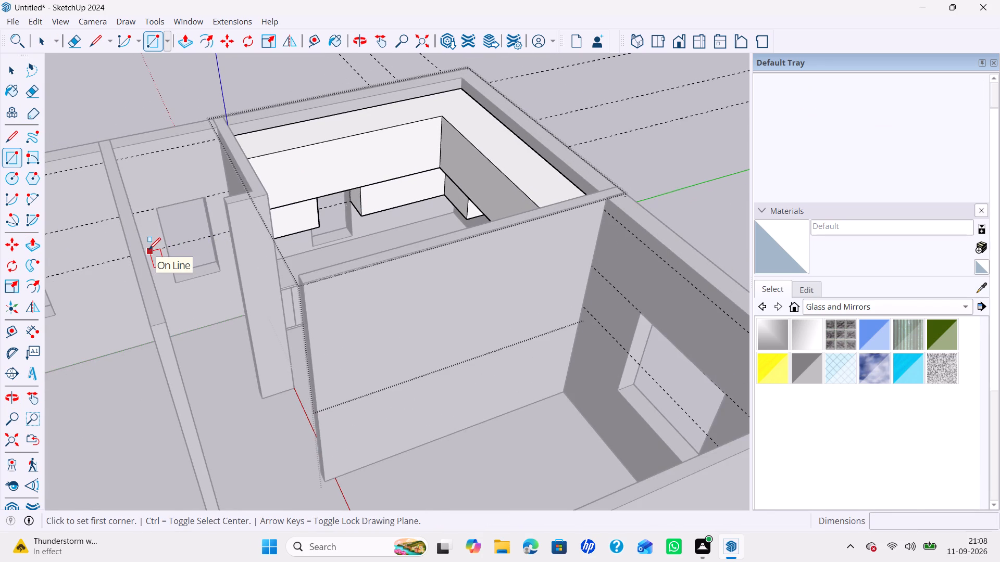
key(e)
drag(152, 256, 137, 126)
key(space)
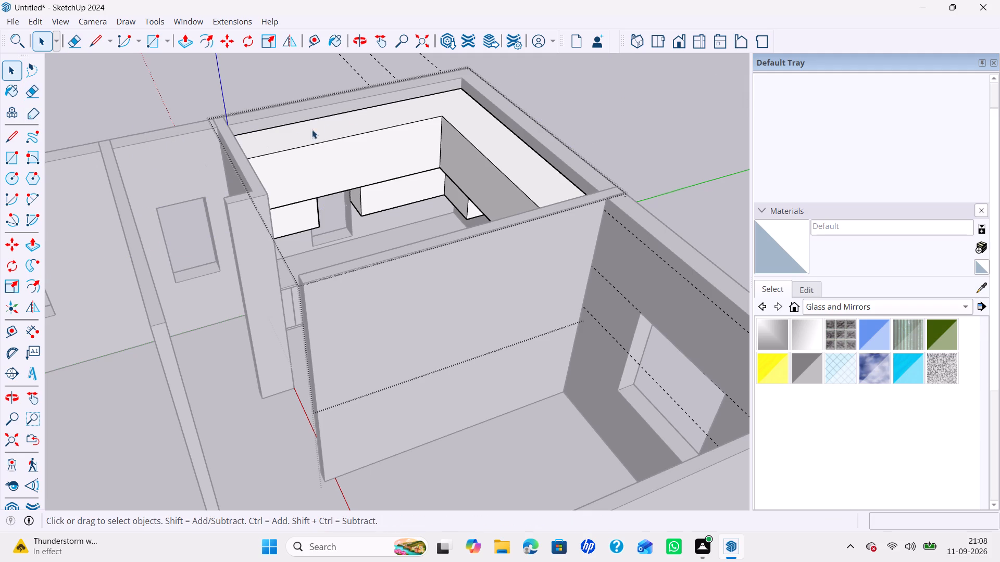
key(e)
drag(354, 74, 479, 39)
drag(439, 57, 425, 77)
key(space)
Divide the overhead volume's top front edge above the 3' and 5'6" wall units into 5 segments.
scroll(411, 121, up, 3)
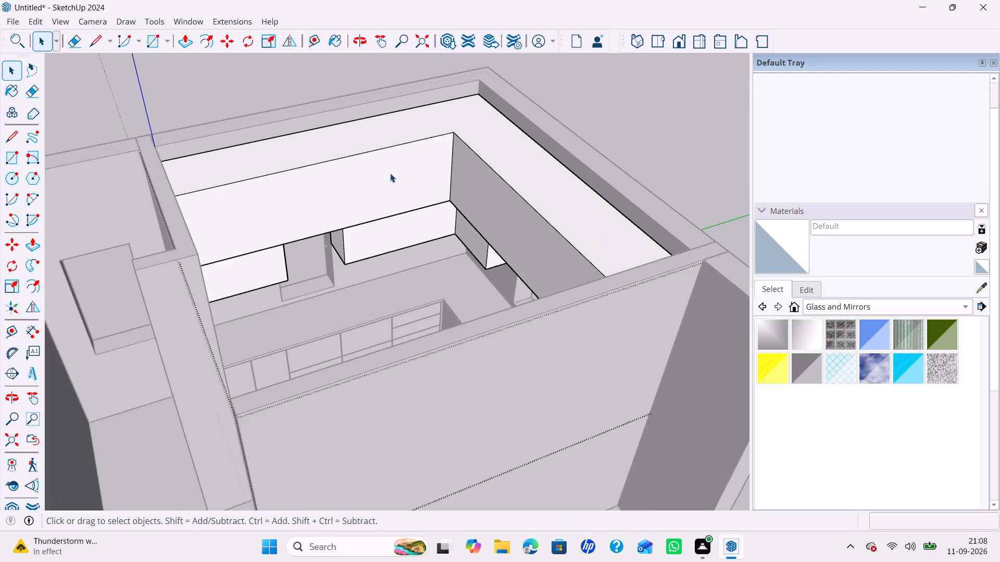
scroll(387, 177, up, 1)
scroll(303, 187, down, 1)
middle_drag(304, 191, 204, 181)
middle_click(204, 181)
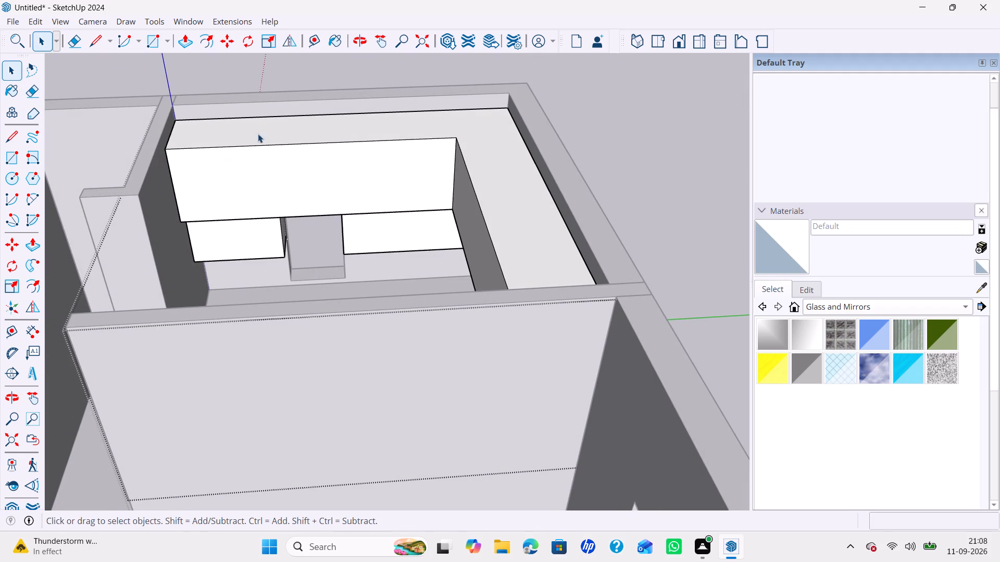
click(252, 147)
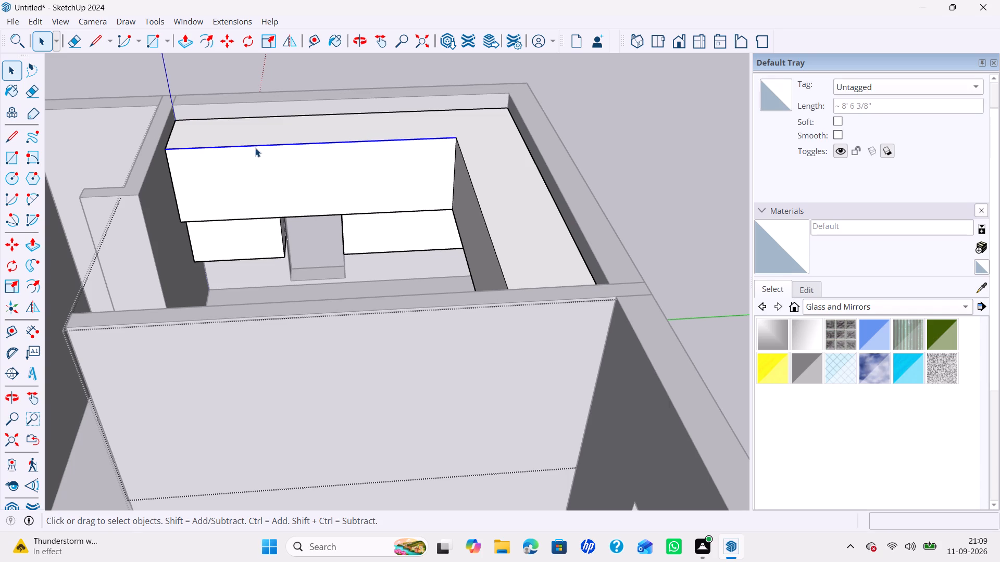
right_click(258, 146)
click(275, 239)
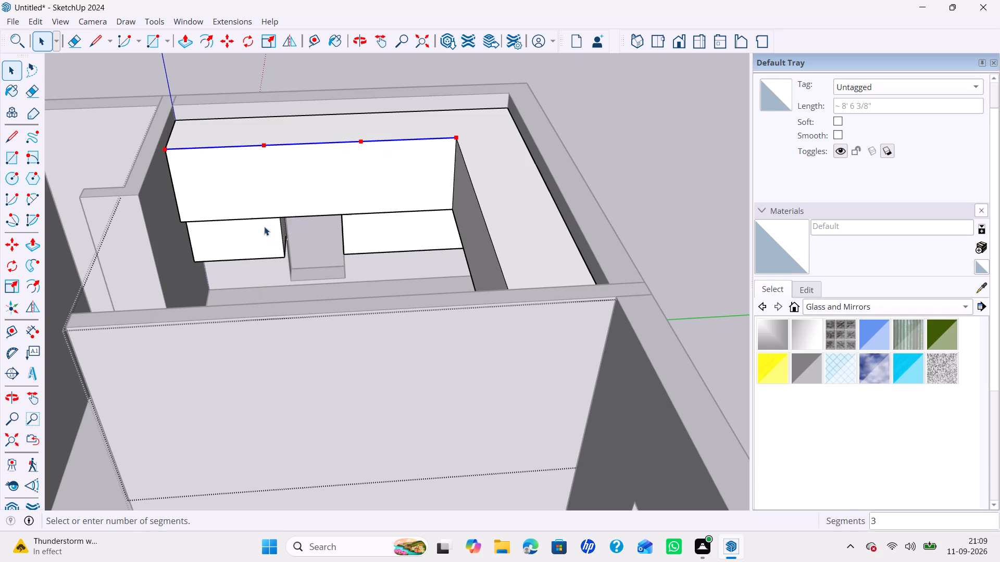
click(233, 194)
Divide the top front edge of the overhead volume's other leg, above the 3'6" wall unit, into 5 segments.
middle_drag(287, 183, 293, 186)
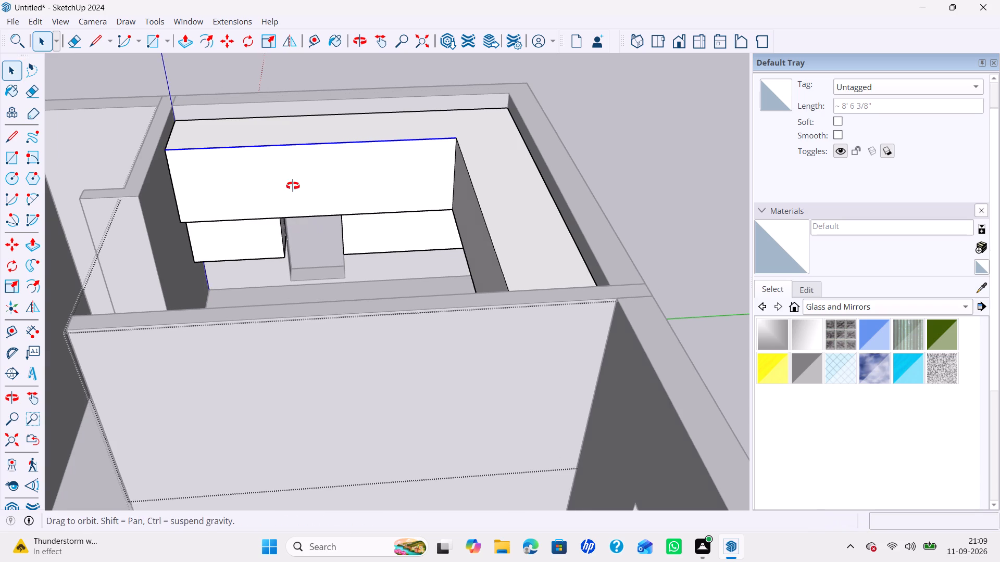
middle_drag(293, 186, 578, 160)
middle_click(578, 160)
click(558, 132)
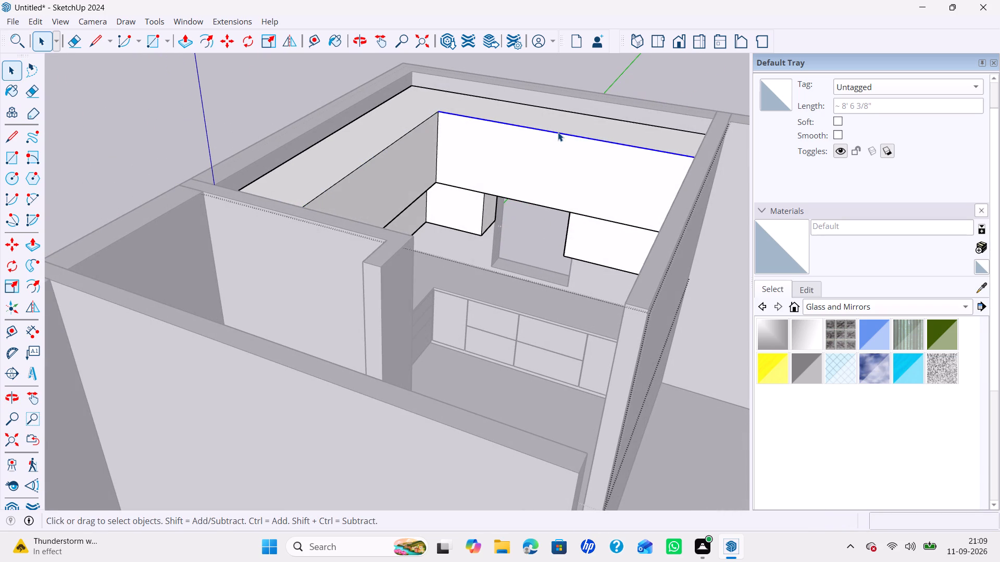
right_click(558, 132)
click(581, 217)
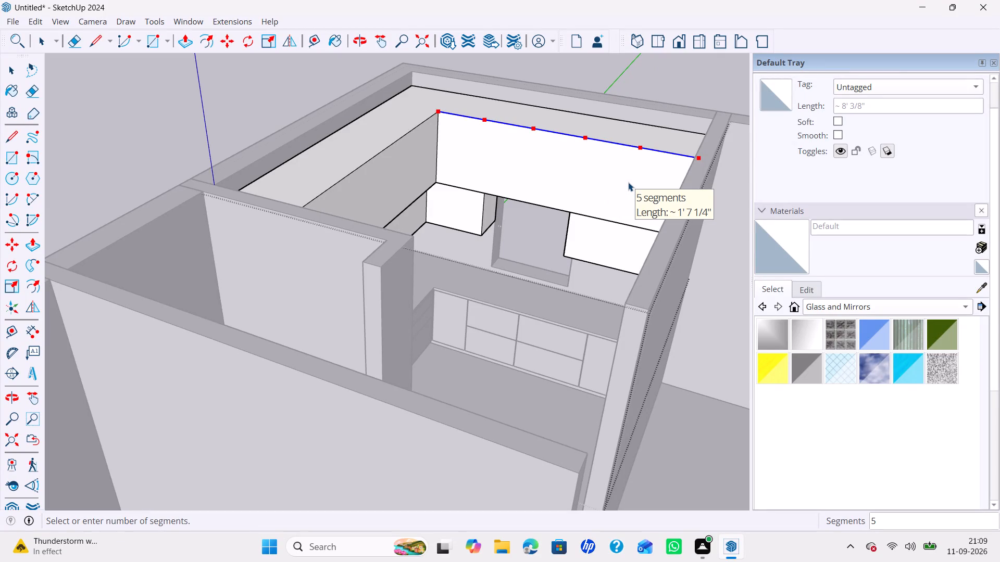
click(628, 182)
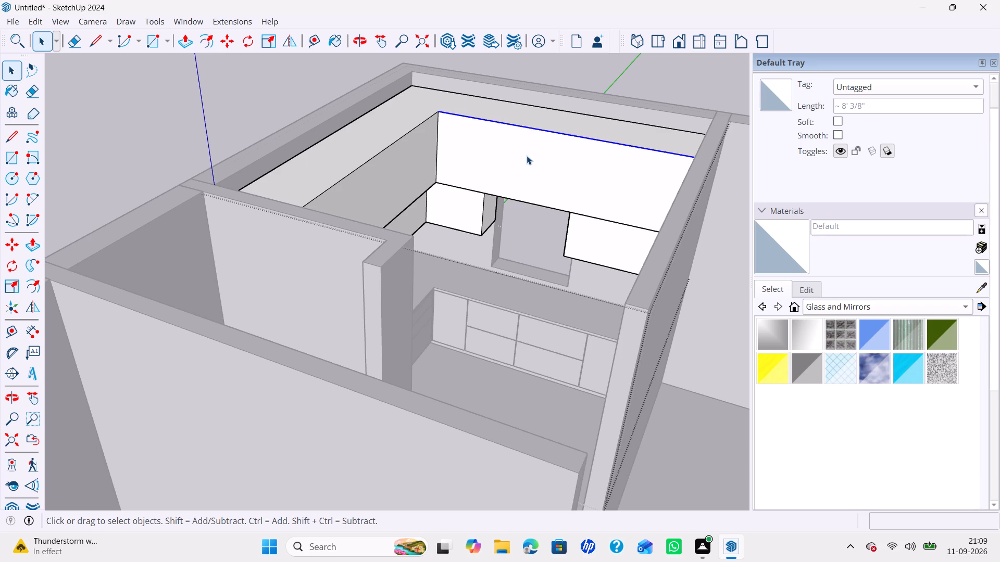
Draw four 2'6" vertical lines from the division points down the overhead front above the 3' and 5'6" wall units.
scroll(521, 143, down, 4)
middle_drag(522, 165, 406, 244)
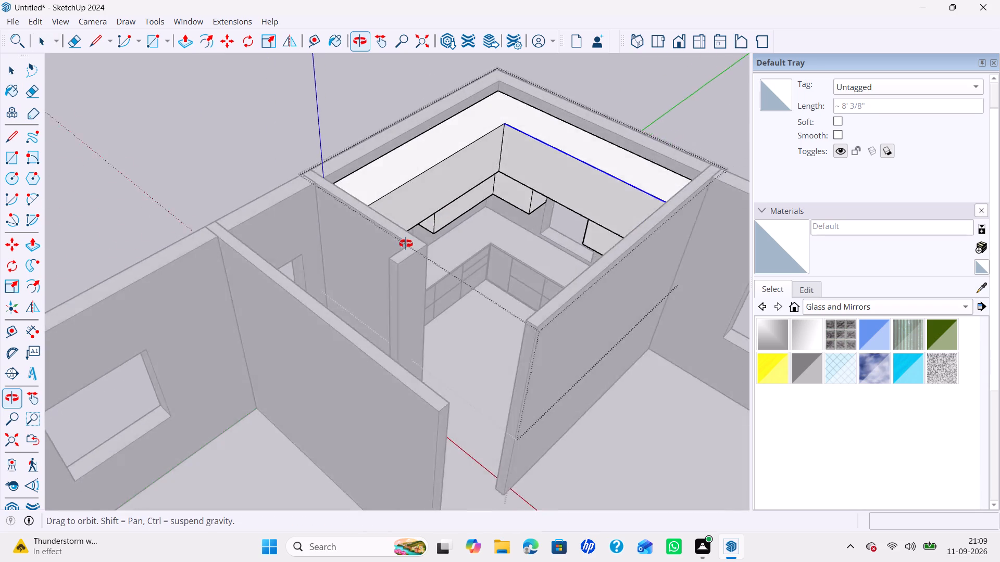
middle_drag(406, 244, 233, 238)
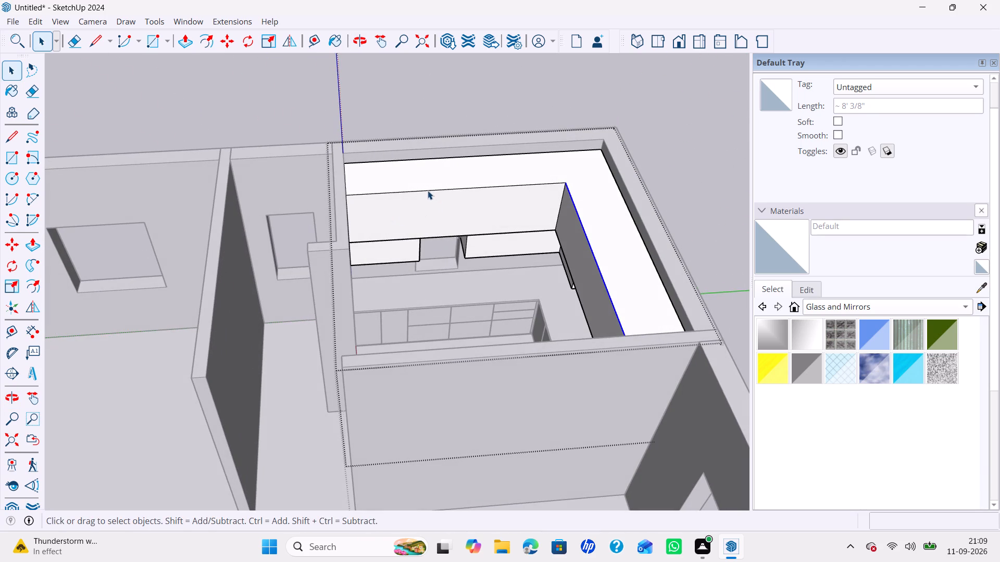
key(l)
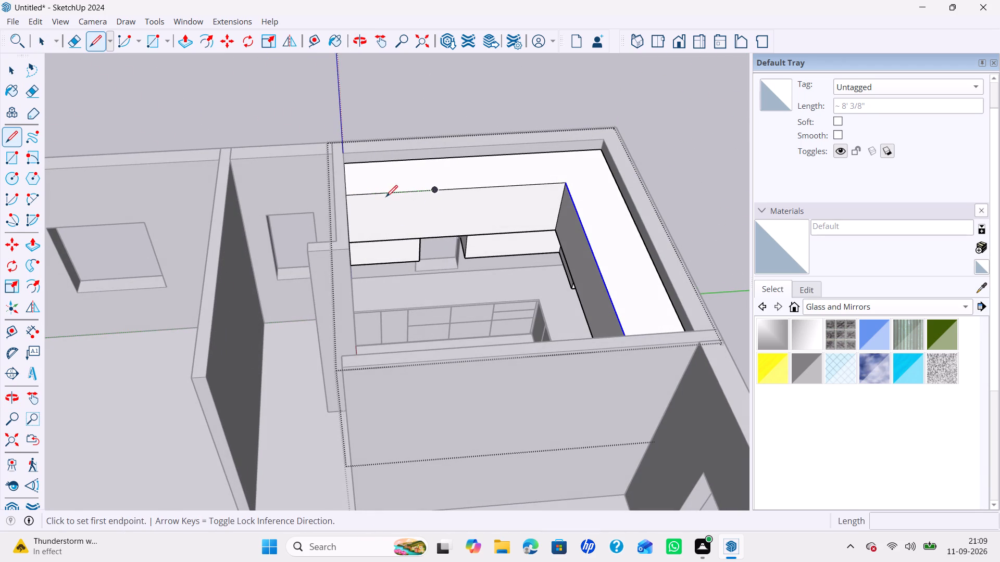
click(391, 192)
key(Up)
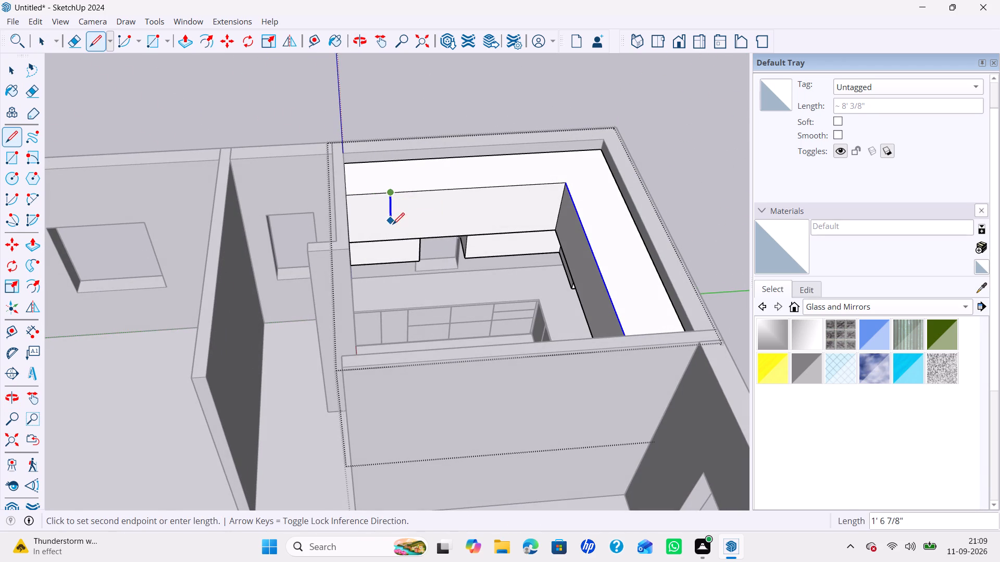
click(389, 243)
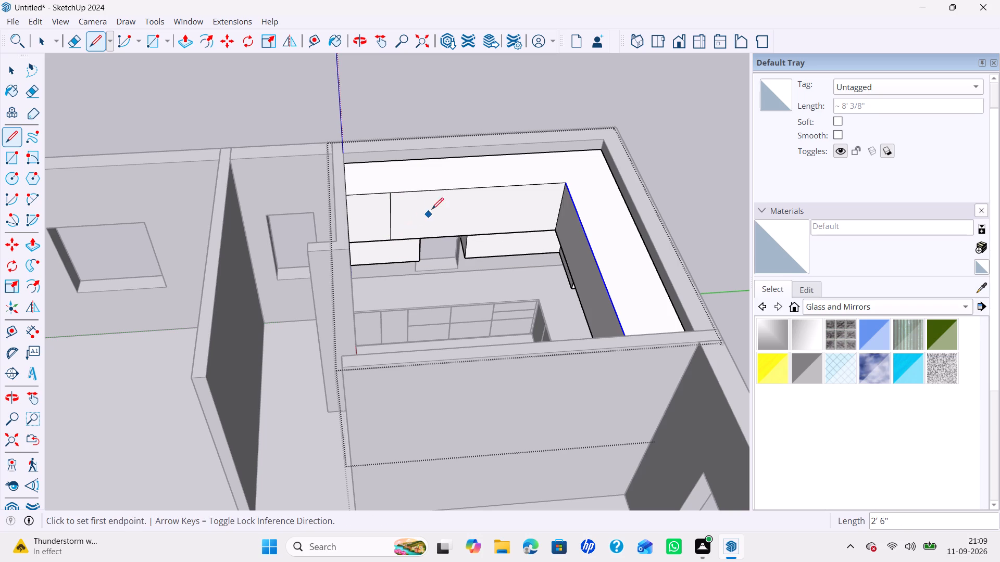
click(434, 192)
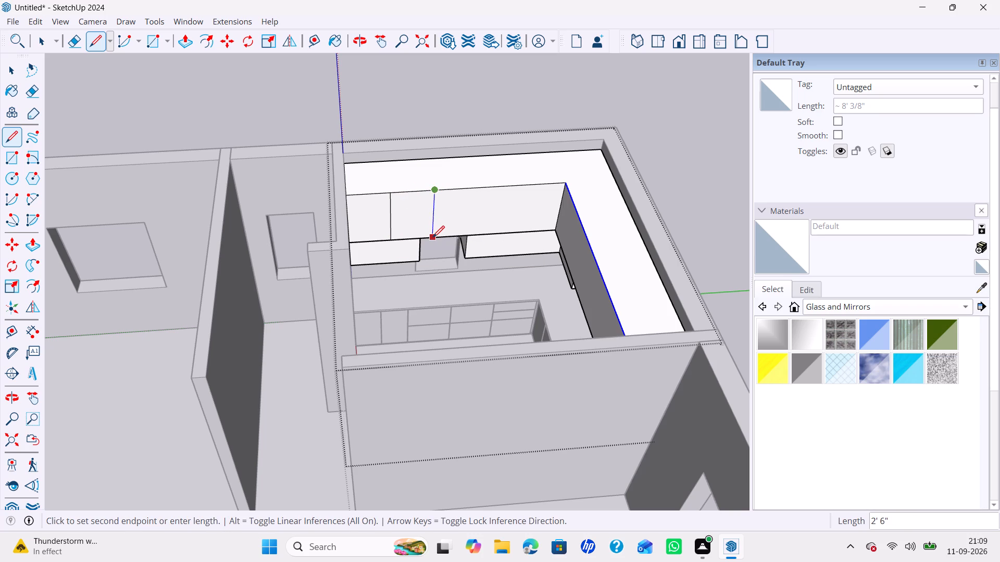
click(433, 237)
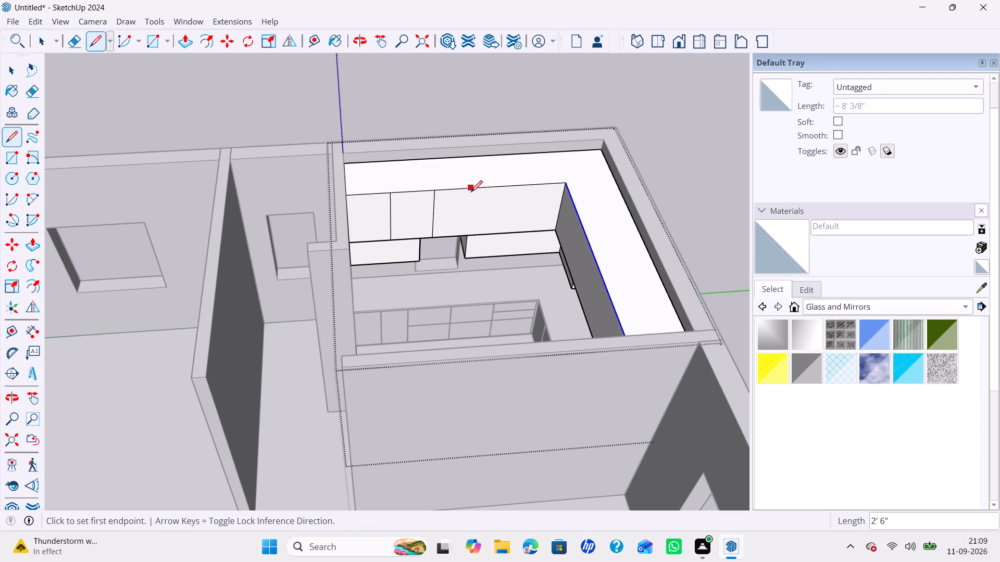
click(479, 190)
click(473, 237)
click(521, 187)
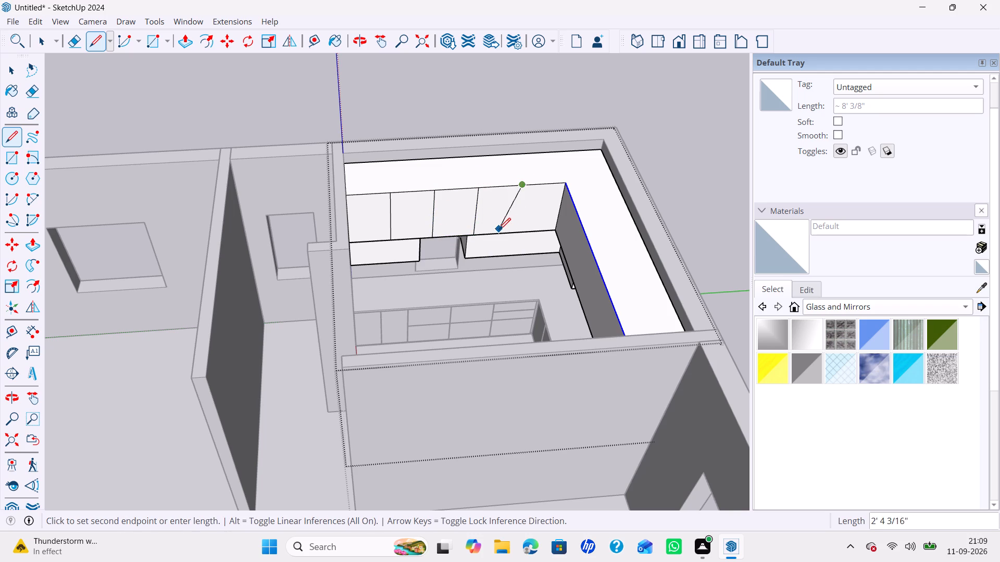
click(518, 232)
Draw four 2'6" vertical lines from the division points down the front of the overhead volume's other leg.
scroll(519, 226, down, 5)
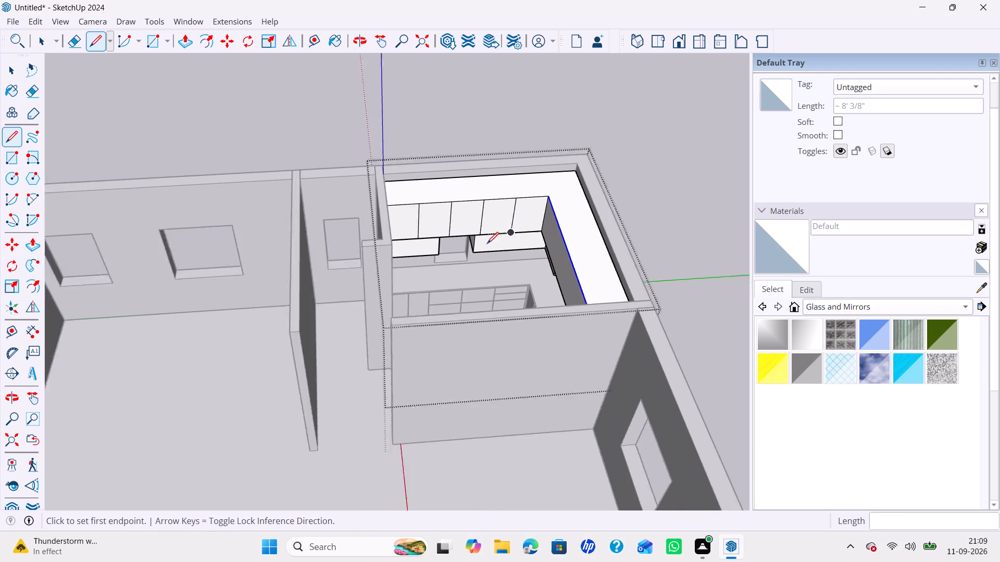
middle_drag(549, 266, 726, 280)
scroll(541, 228, up, 6)
middle_drag(472, 221, 626, 218)
scroll(508, 106, up, 1)
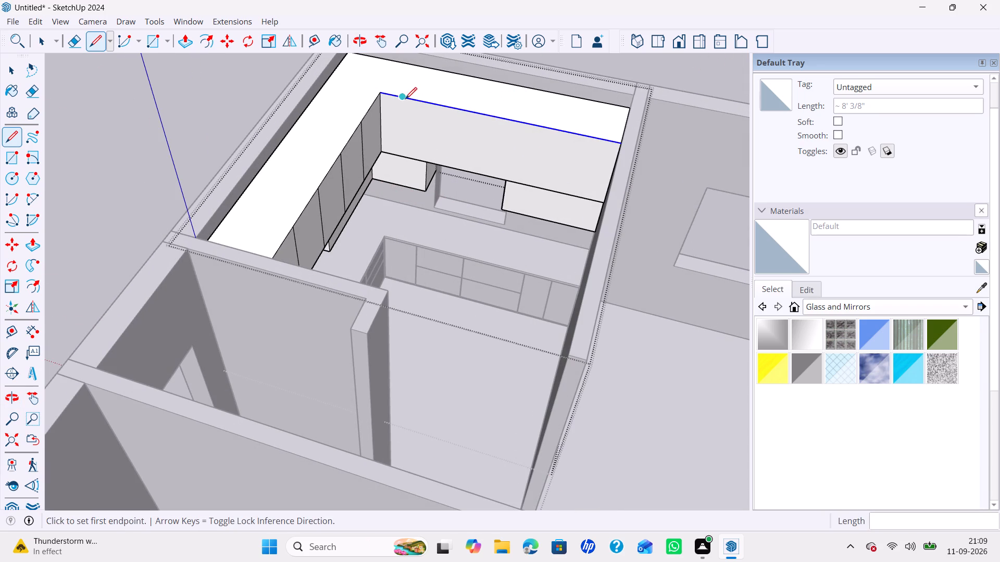
drag(427, 102, 430, 109)
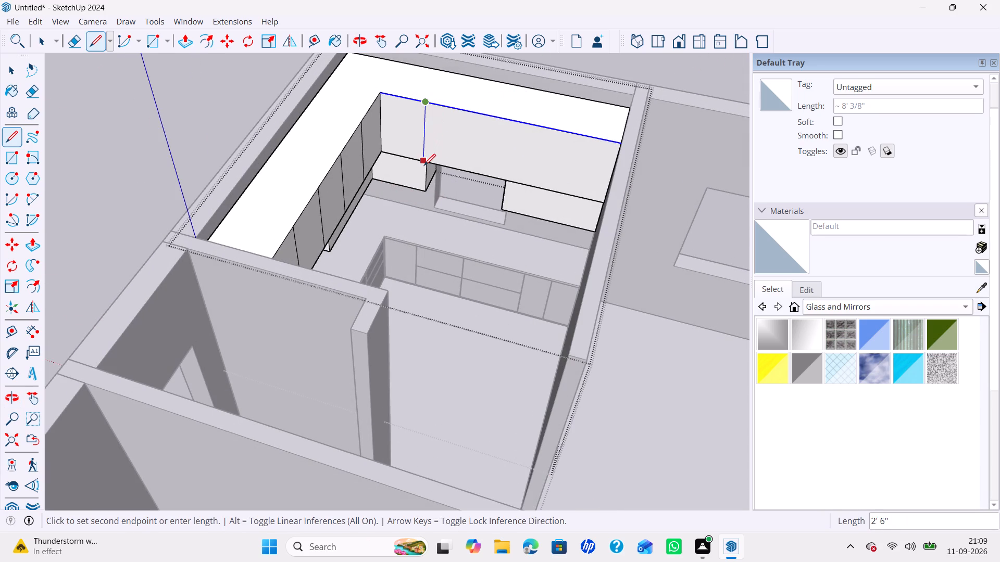
click(421, 160)
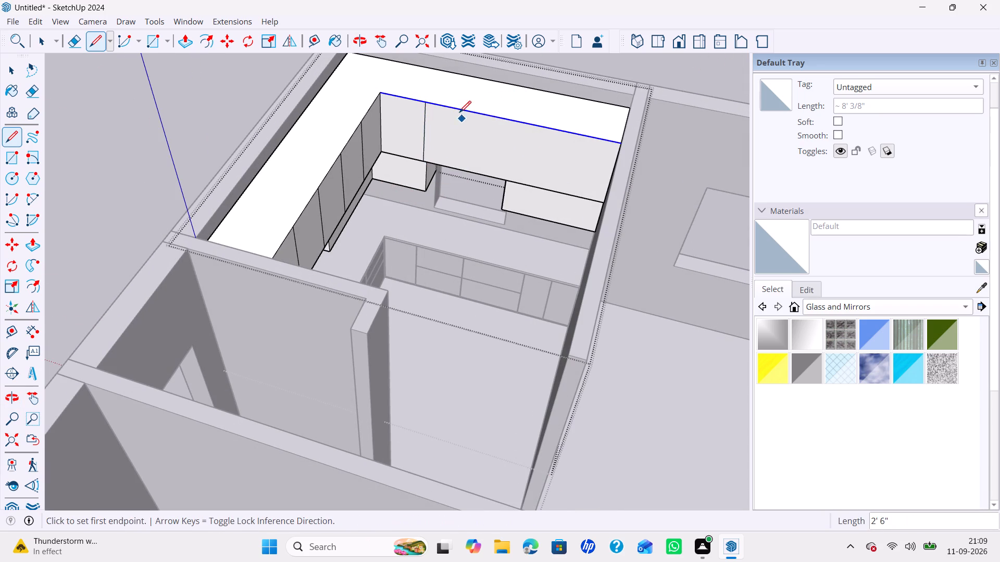
click(472, 114)
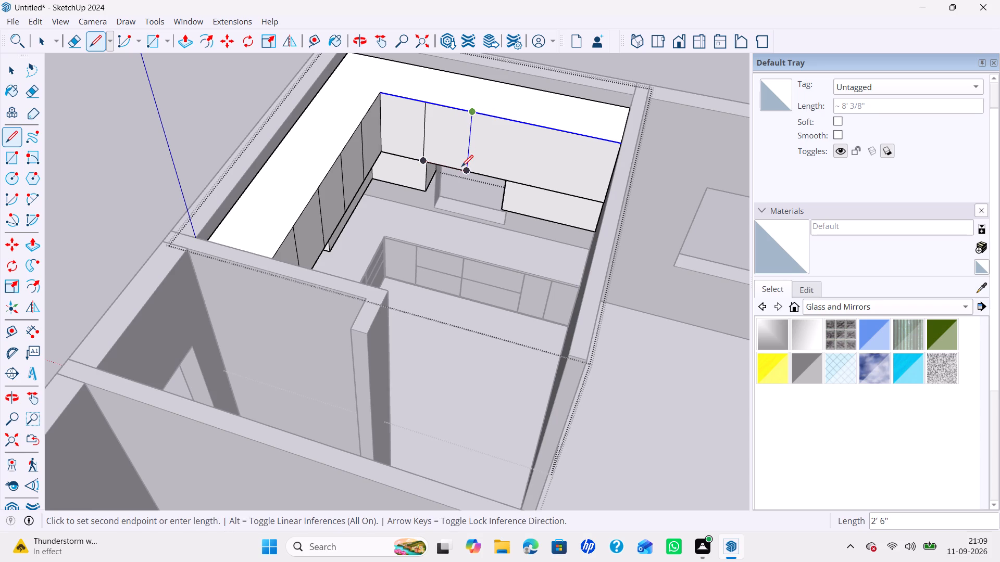
click(465, 168)
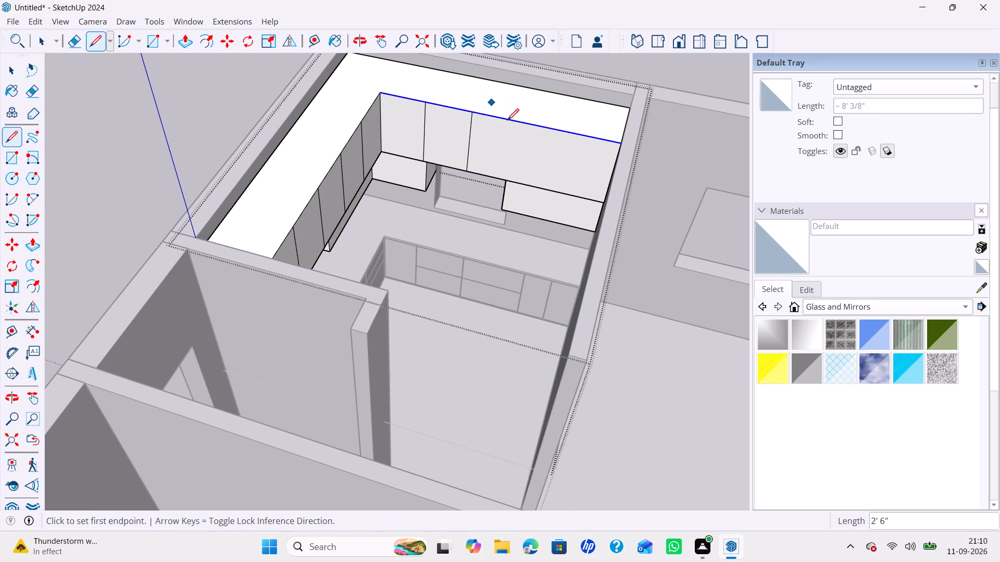
scroll(508, 123, up, 1)
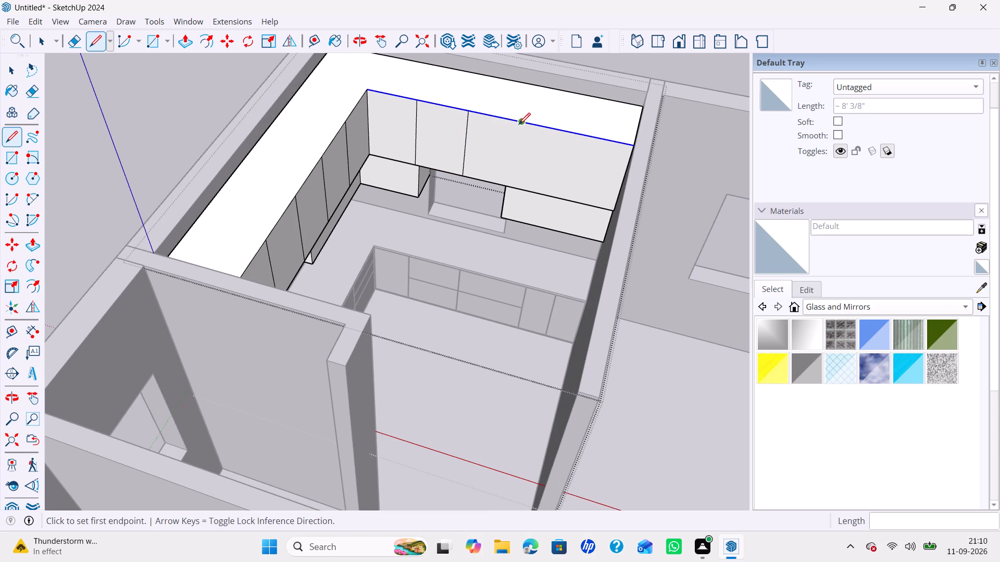
click(519, 124)
click(513, 187)
click(577, 133)
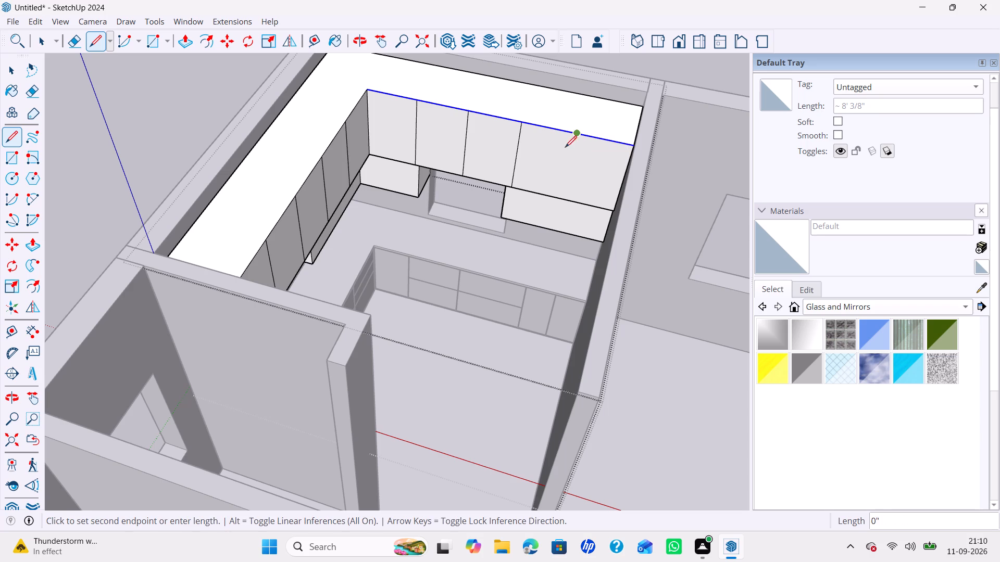
click(565, 199)
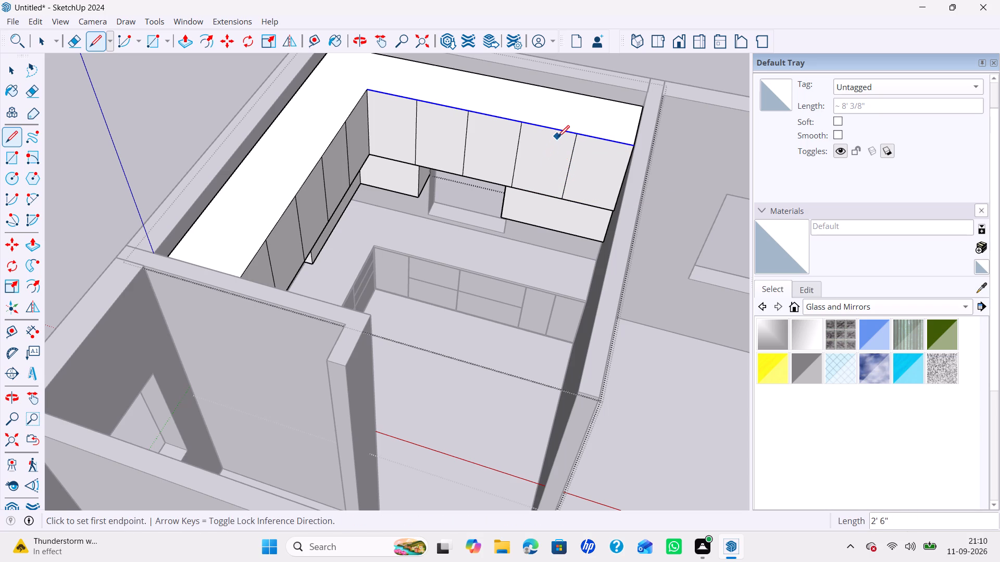
Start a new group and draw a 2'6" by about 1'7 1/4" rectangle over this leg's end section, farthest from the inner corner.
key(space)
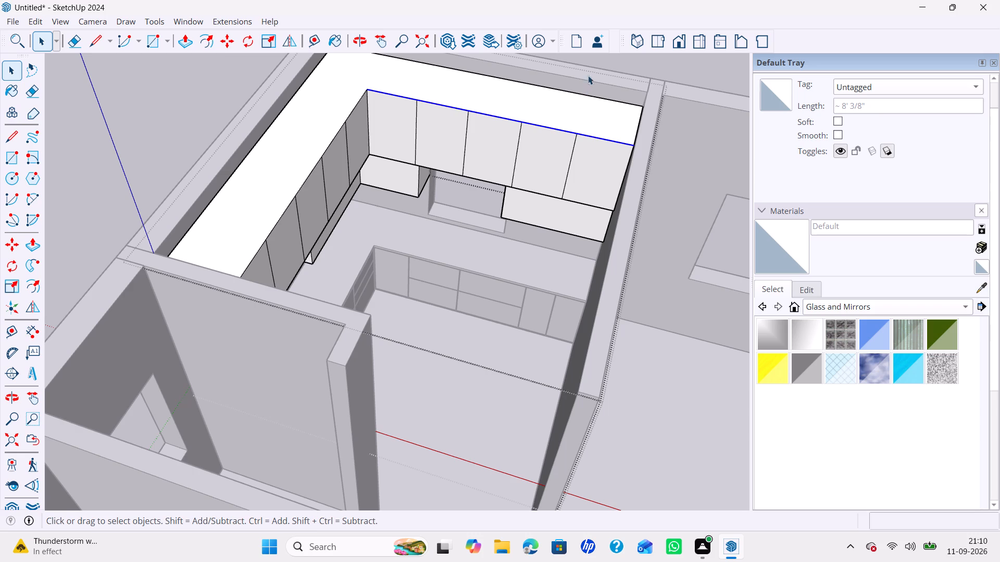
right_click(592, 68)
click(617, 110)
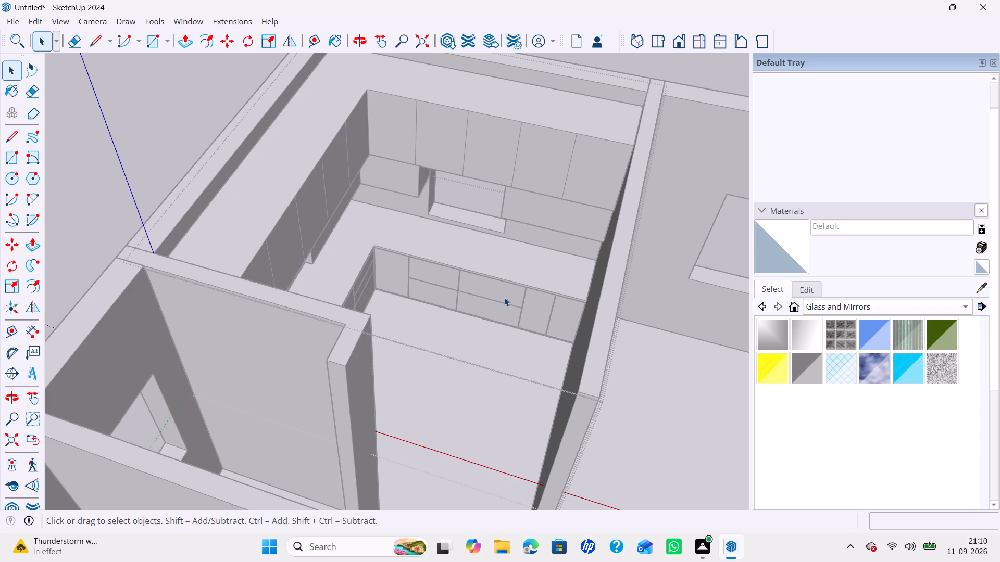
key(r)
scroll(502, 313, down, 2)
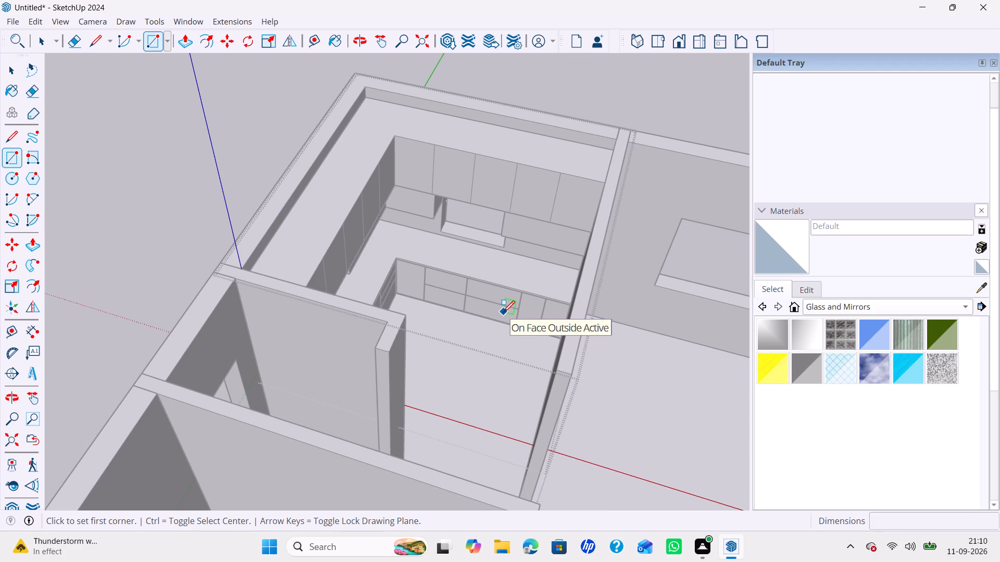
middle_drag(520, 252, 651, 221)
click(560, 130)
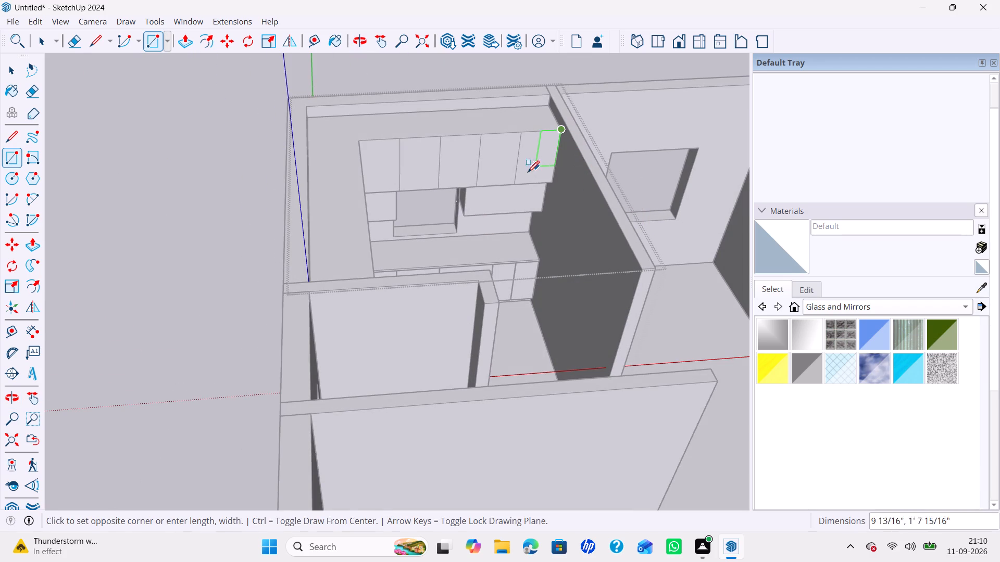
click(516, 182)
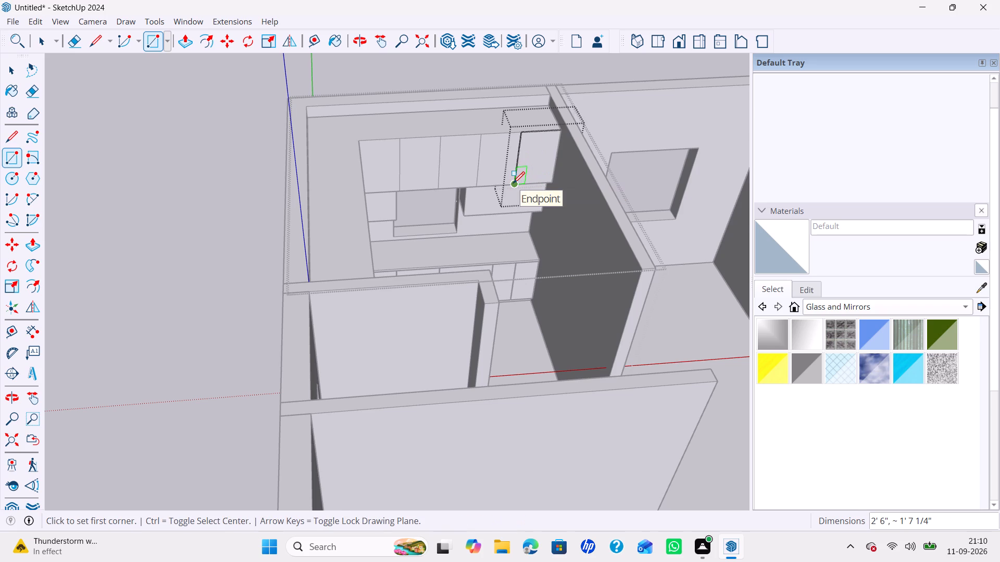
Offset the rectangle's outline inward by 3 mm.
key(space)
key(f)
click(524, 165)
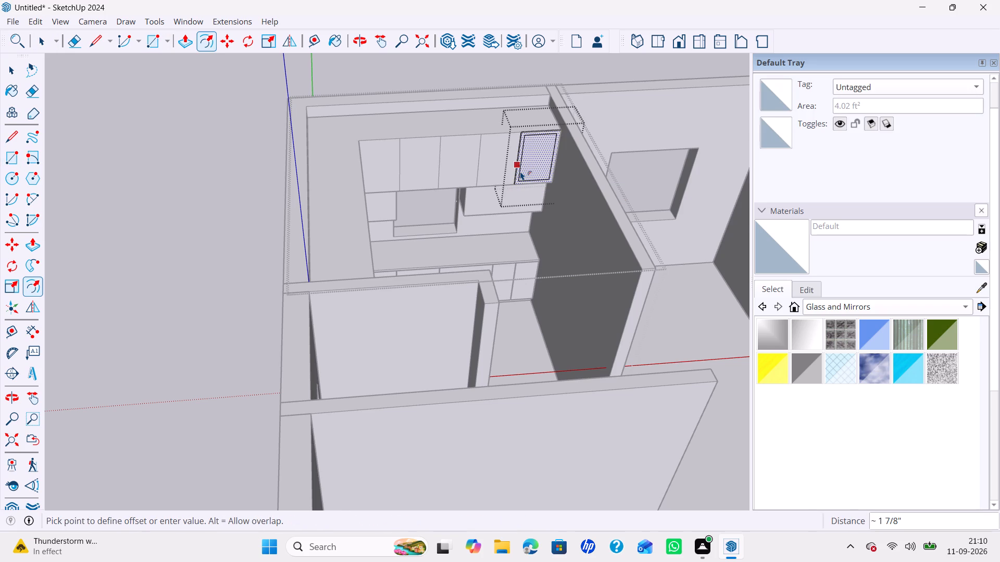
text(3mm)
key(Return)
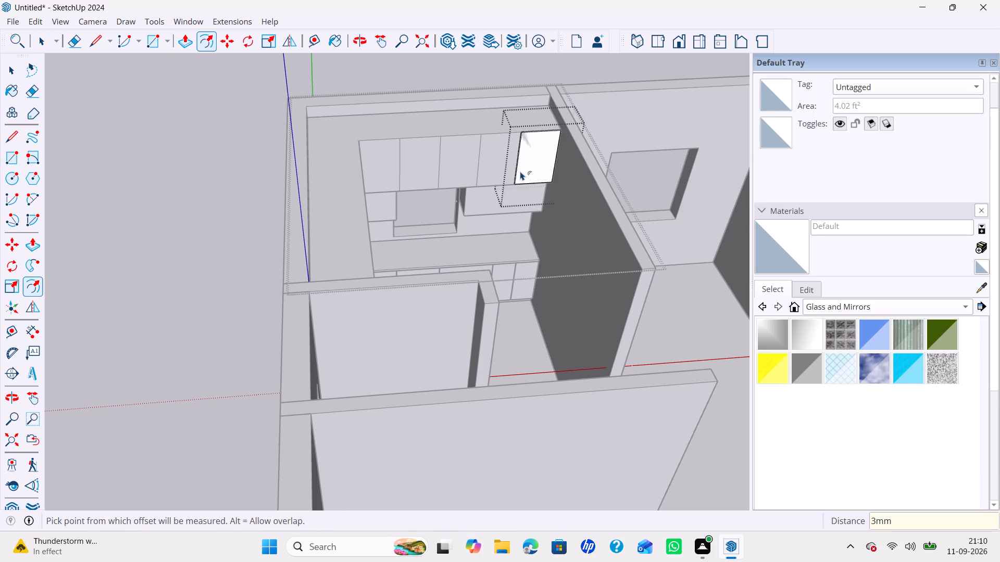
Extrude the inner face out 18 mm as a cabinet door panel, then leave its group.
key(p)
click(529, 159)
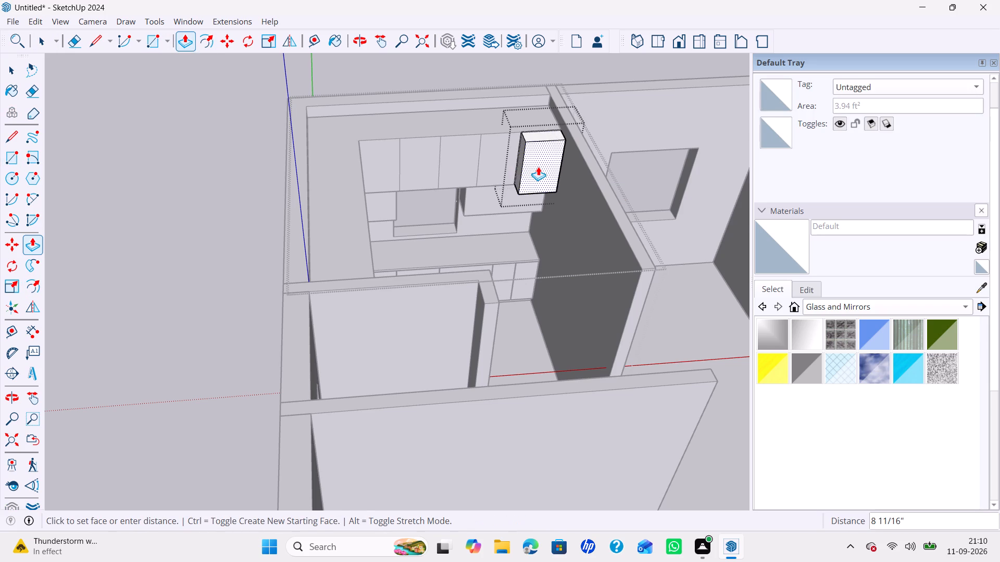
text(18)
key(m)
key(m)
key(Return)
key(space)
click(504, 196)
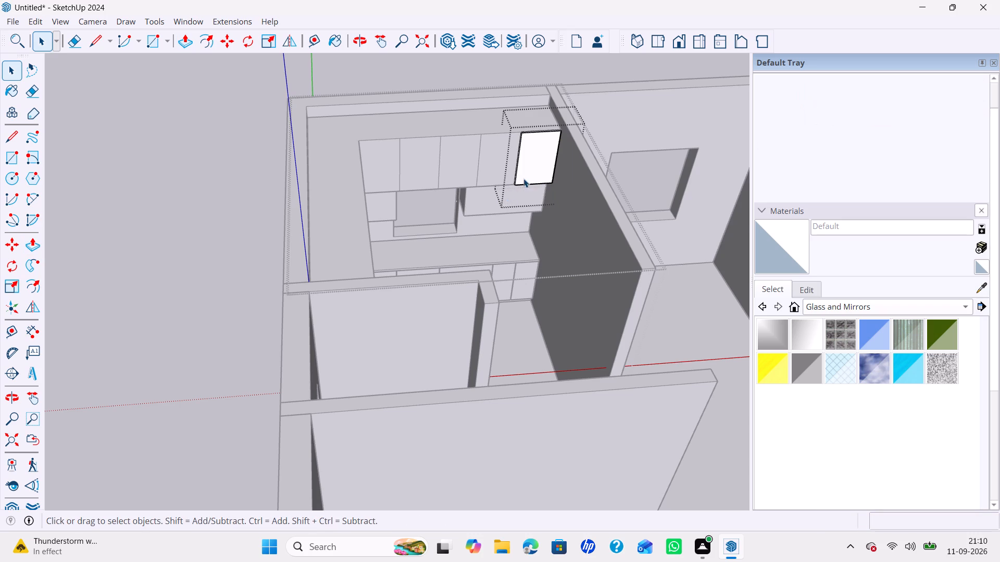
click(491, 216)
Copy the new door panel along this leg at about 1'7 1/4" spacing, making four copies to cover the remaining sections.
click(527, 177)
scroll(526, 156, up, 4)
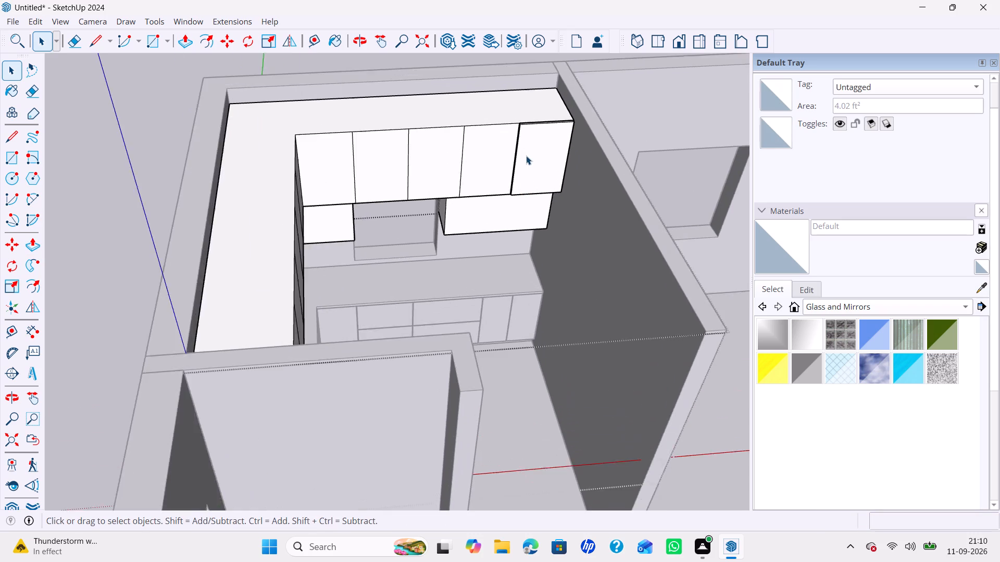
scroll(532, 161, up, 3)
middle_drag(529, 168, 501, 127)
click(519, 131)
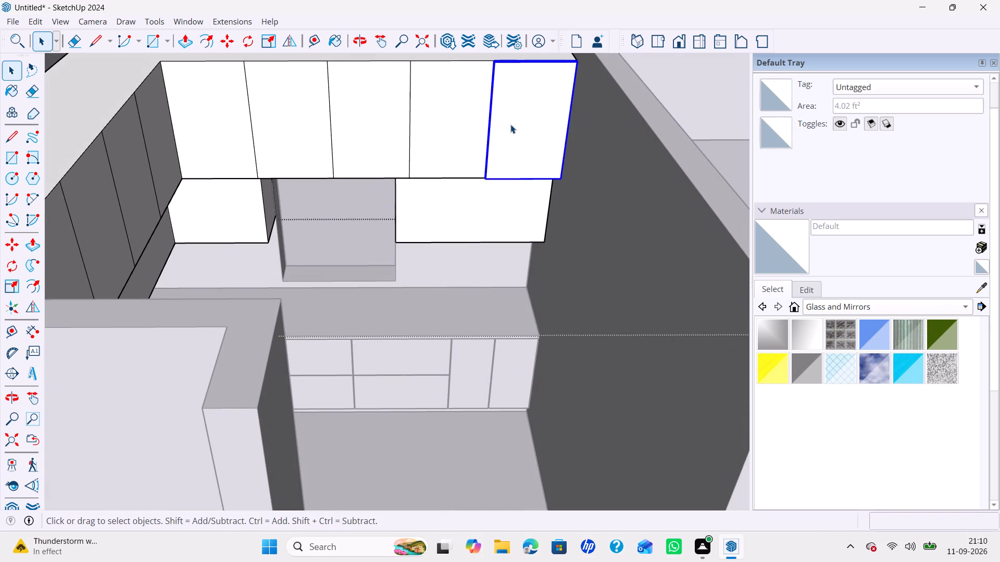
scroll(494, 129, up, 1)
key(m)
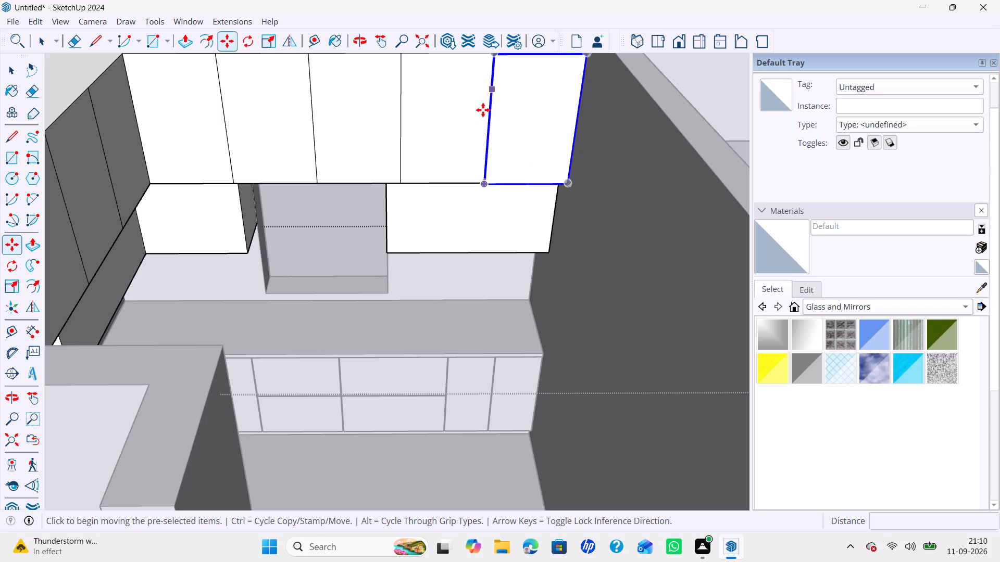
middle_drag(491, 123, 537, 167)
scroll(530, 139, up, 4)
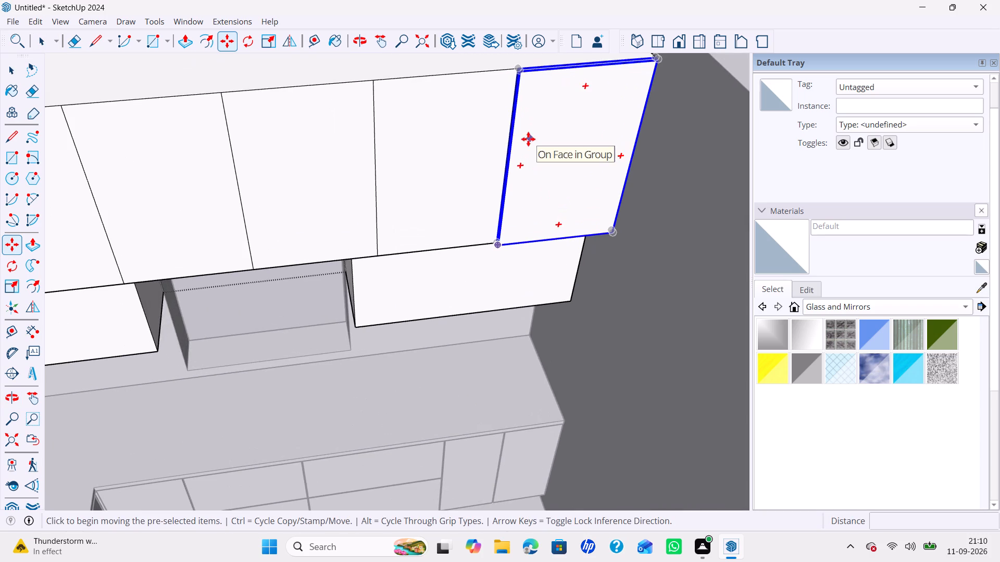
scroll(518, 91, up, 16)
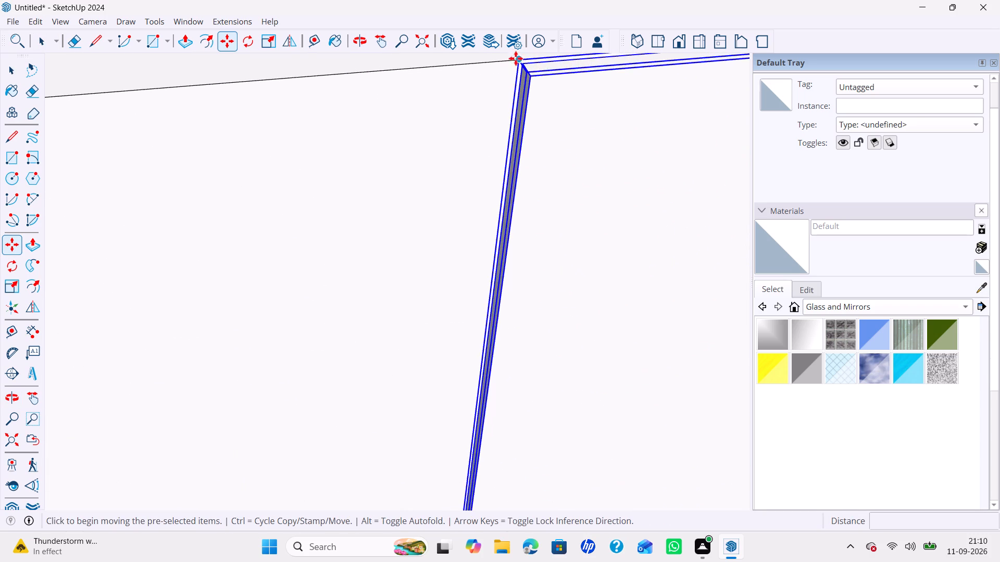
click(519, 59)
scroll(478, 92, down, 13)
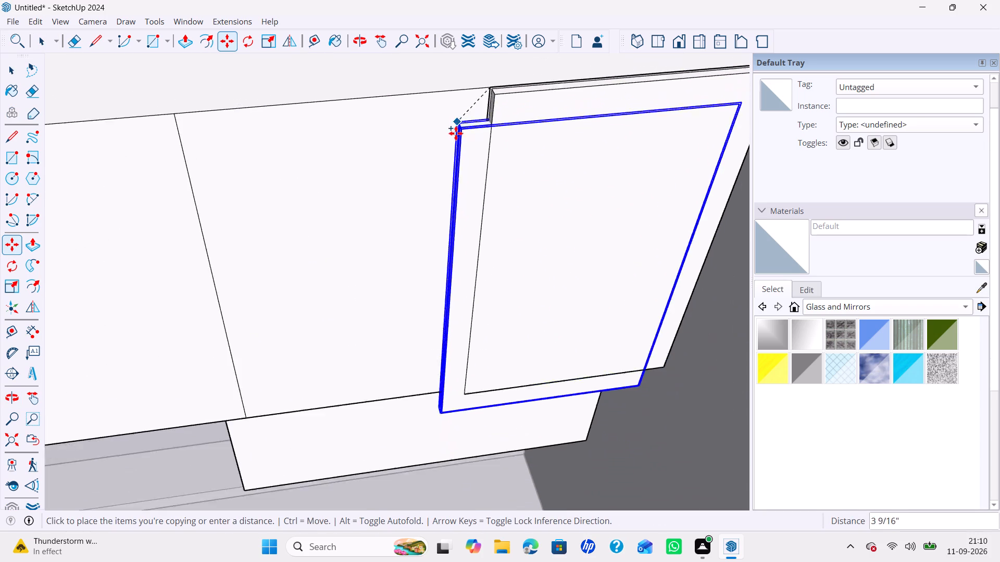
shift+middle_drag(334, 140, 495, 196)
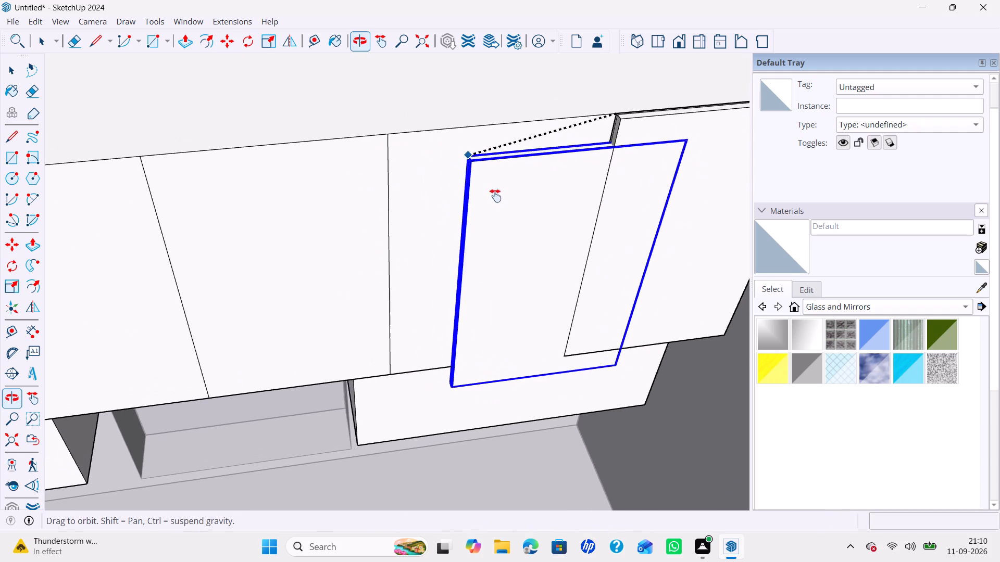
shift+middle_drag(495, 196, 495, 197)
click(415, 172)
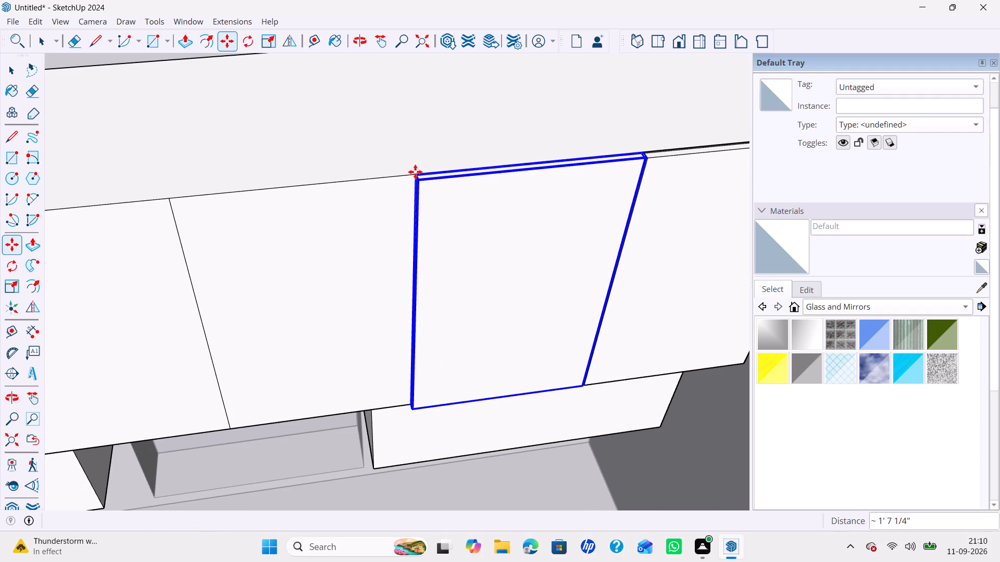
text(x4)
key(Return)
scroll(414, 174, up, 1)
scroll(414, 201, down, 15)
scroll(404, 238, down, 11)
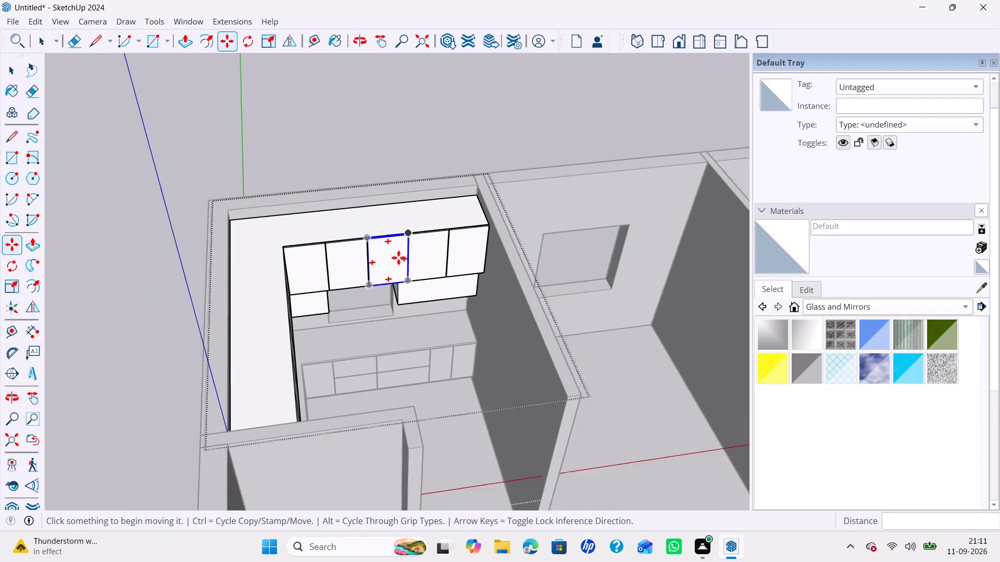
Start a new group and draw a 2'6" by about 1'8 1/2" rectangle over the other leg's end section, farthest from the inner corner.
scroll(398, 258, down, 3)
shift+middle_click(489, 287)
shift+middle_drag(426, 309, 469, 320)
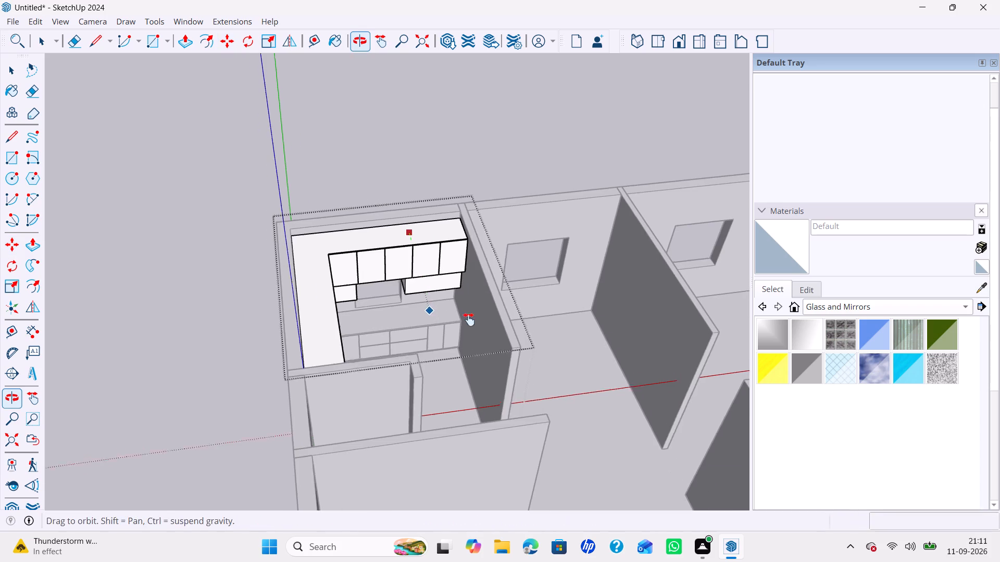
shift+middle_drag(469, 320, 526, 323)
middle_drag(500, 322, 306, 337)
shift+scroll(305, 310, down, 5)
middle_drag(414, 288, 437, 257)
middle_drag(467, 297, 354, 287)
scroll(362, 294, up, 1)
key(space)
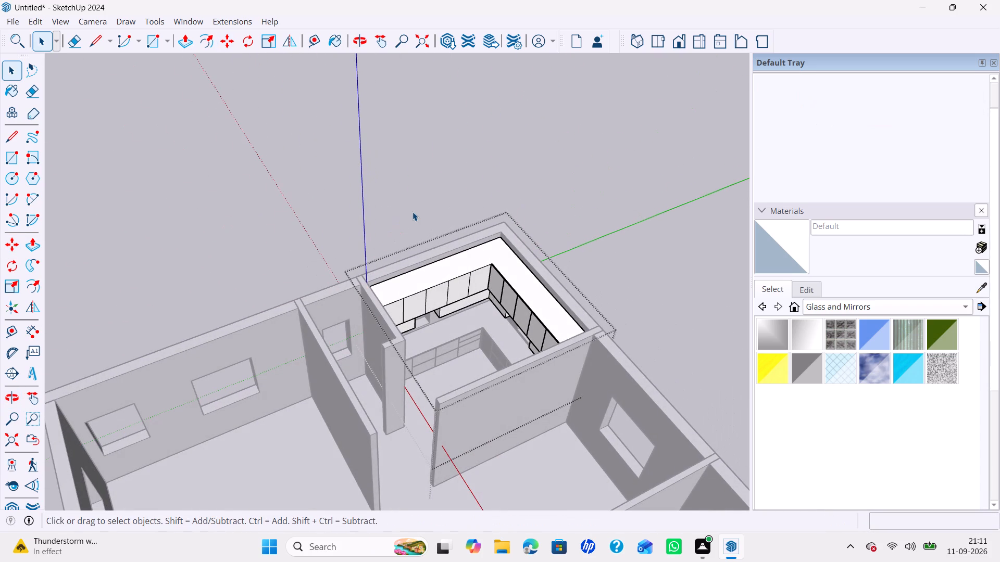
right_click(413, 212)
click(424, 252)
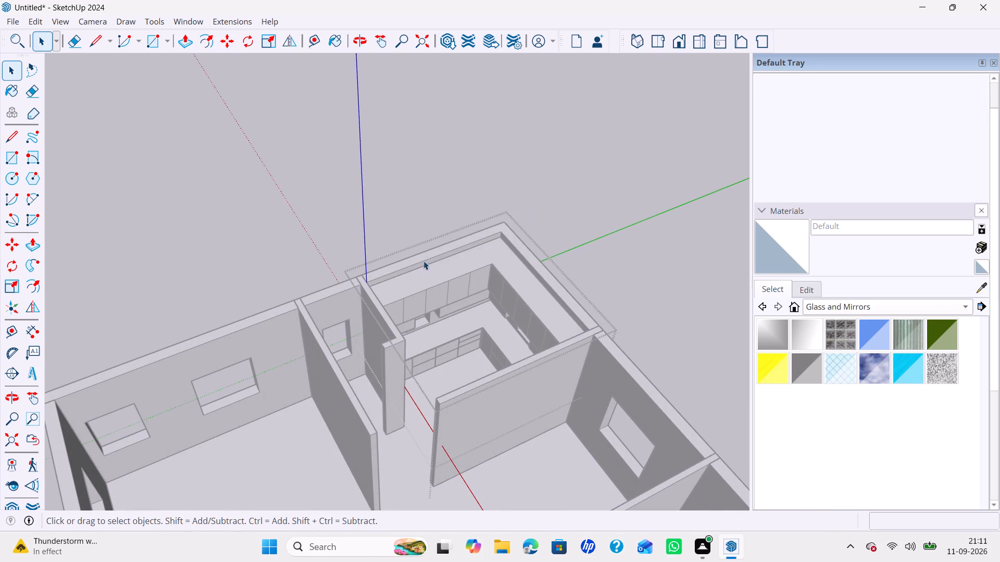
key(r)
scroll(434, 321, up, 5)
scroll(491, 291, up, 2)
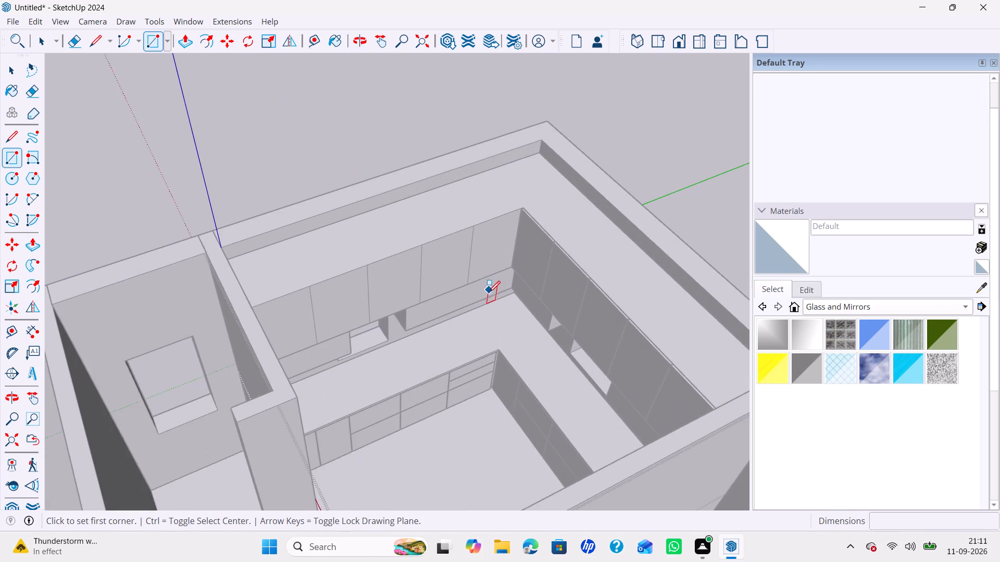
middle_drag(489, 292, 424, 291)
shift+middle_drag(404, 296, 483, 284)
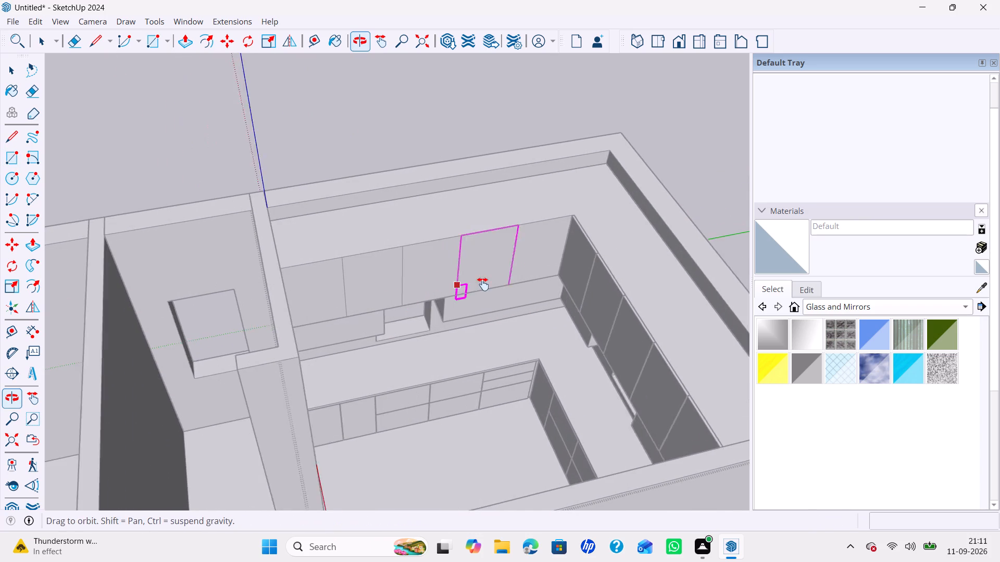
shift+middle_drag(483, 284, 502, 284)
middle_drag(412, 309, 387, 315)
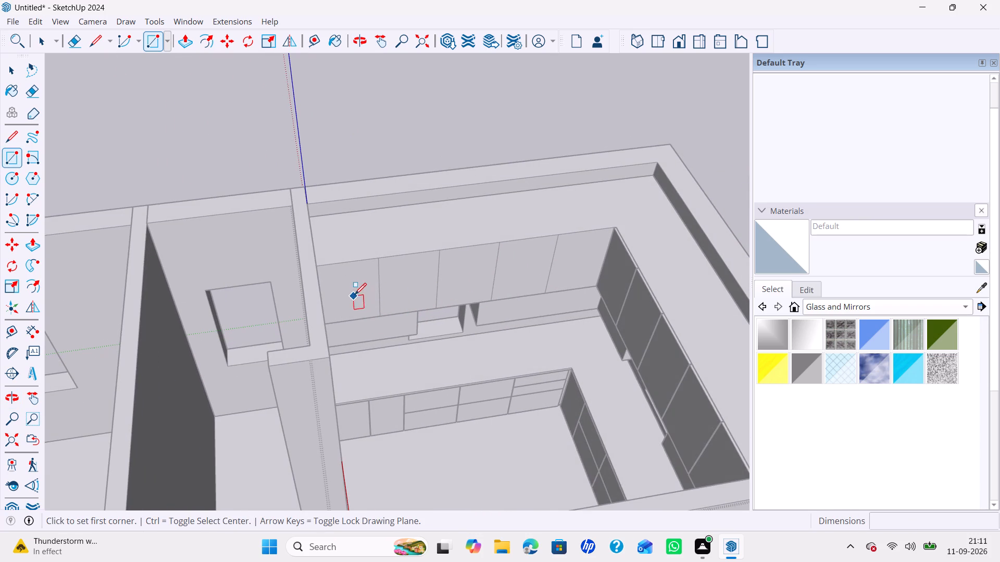
scroll(387, 293, down, 7)
middle_drag(369, 316, 341, 301)
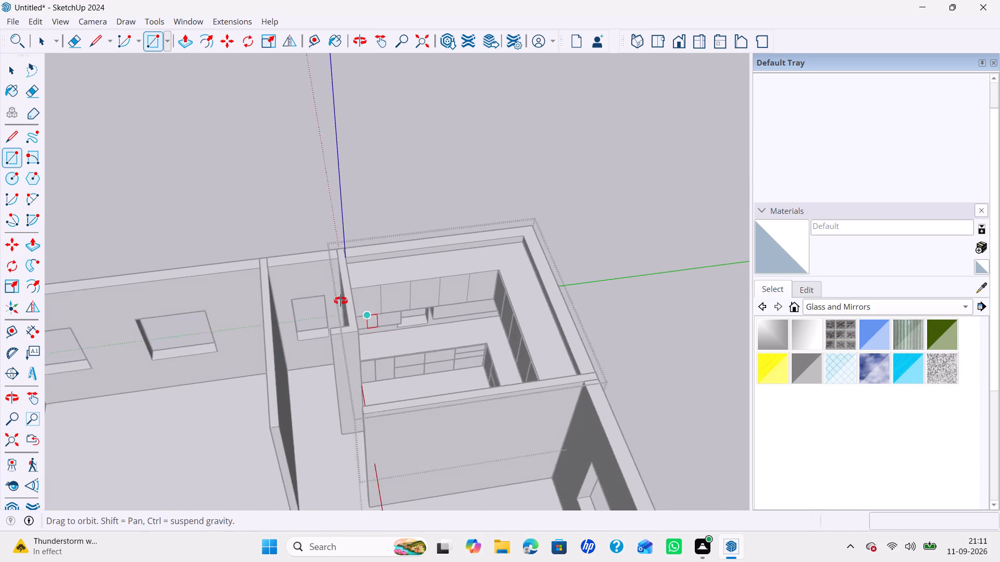
middle_drag(341, 301, 327, 292)
middle_drag(321, 288, 287, 265)
scroll(342, 265, up, 9)
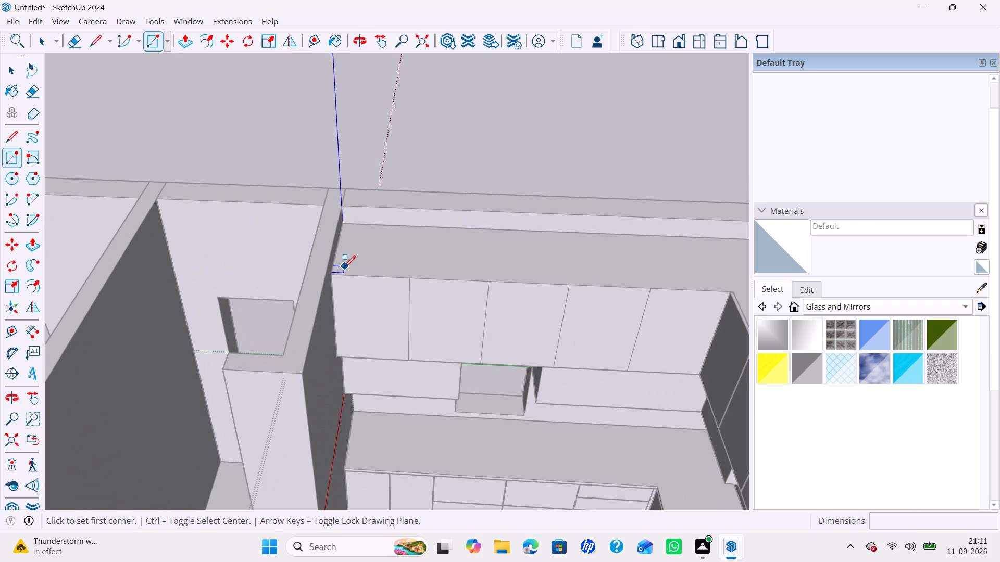
click(334, 276)
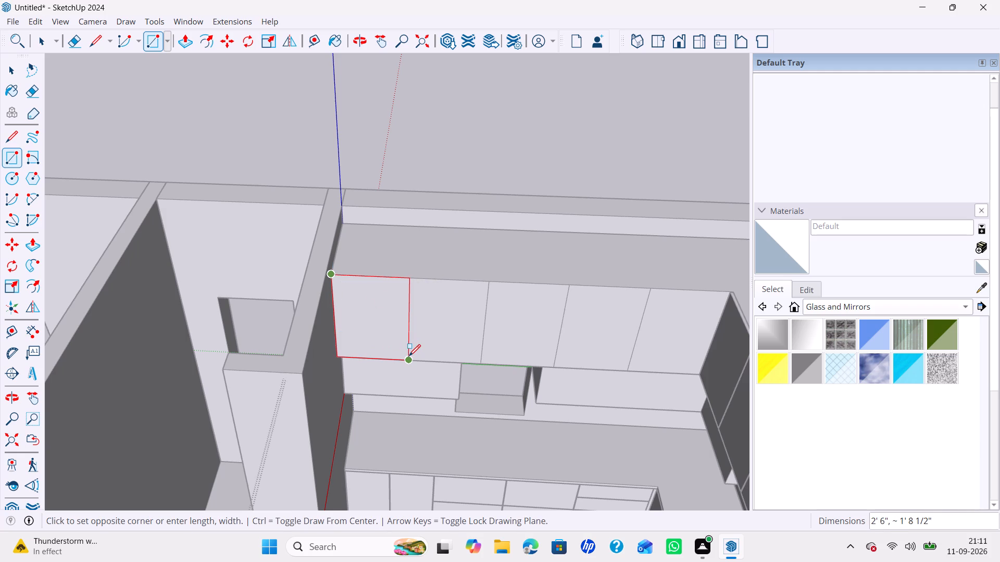
click(409, 359)
Offset the new rectangle's outline inward by 3 mm.
key(f)
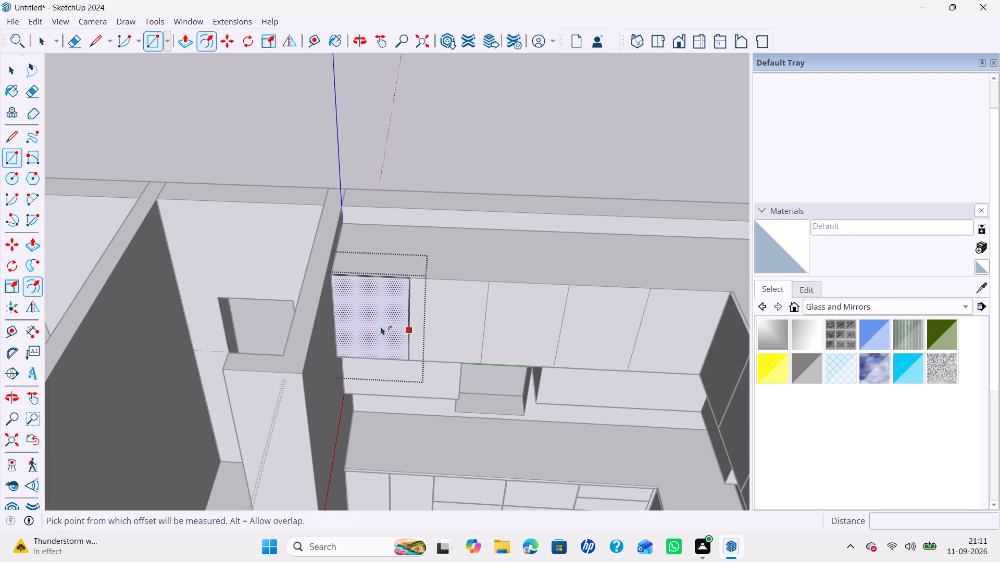
click(379, 325)
text(3mm)
key(Return)
Extrude the inner face out 18 mm as a cabinet door panel, then leave its group.
key(p)
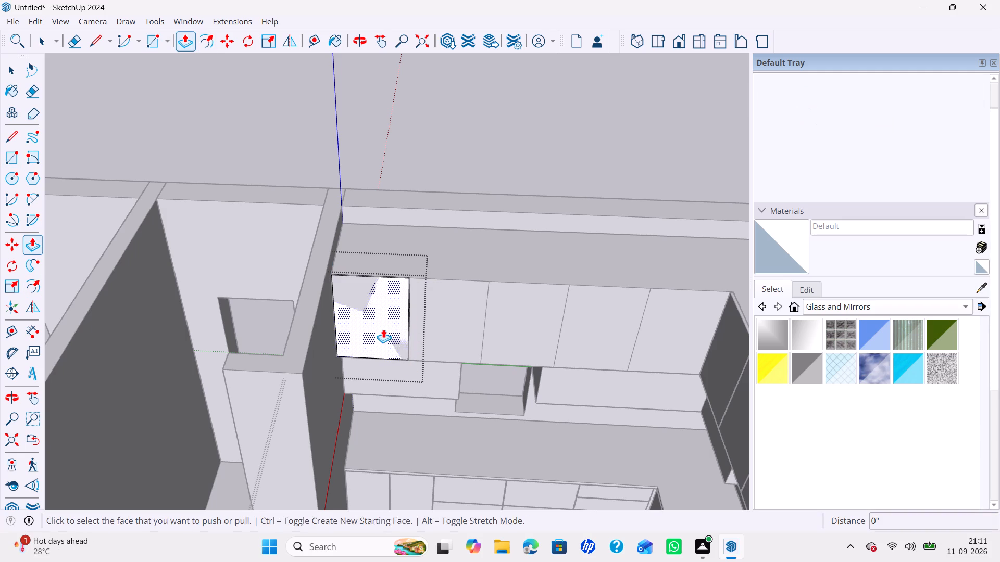
click(383, 329)
key(1)
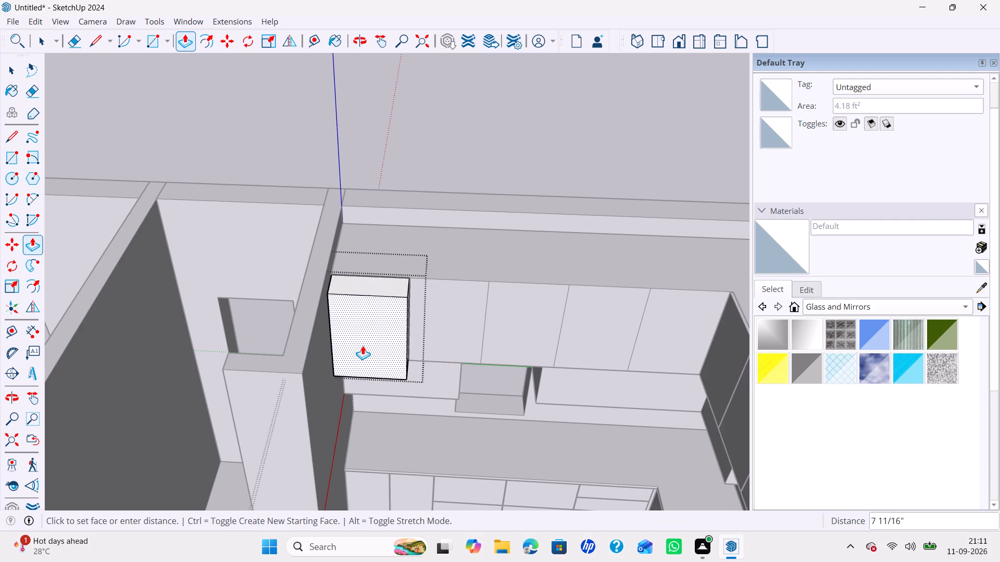
key(8)
text(mm)
key(Return)
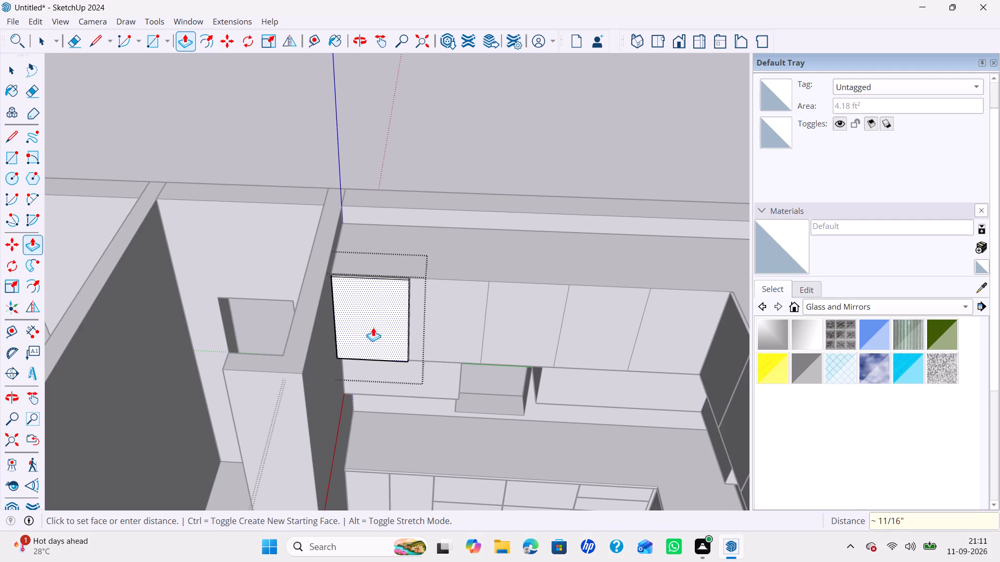
key(space)
click(531, 131)
Copy this door panel toward the inner corner at about 1'8 1/2" spacing, making four copies to cover the remaining sections.
click(373, 328)
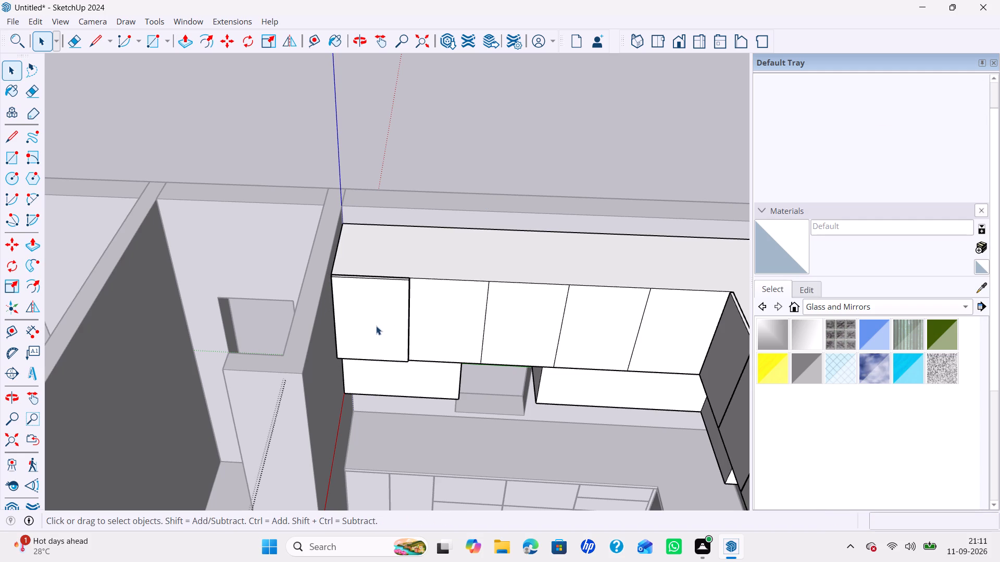
middle_drag(392, 312, 399, 242)
scroll(392, 311, up, 1)
middle_click(399, 242)
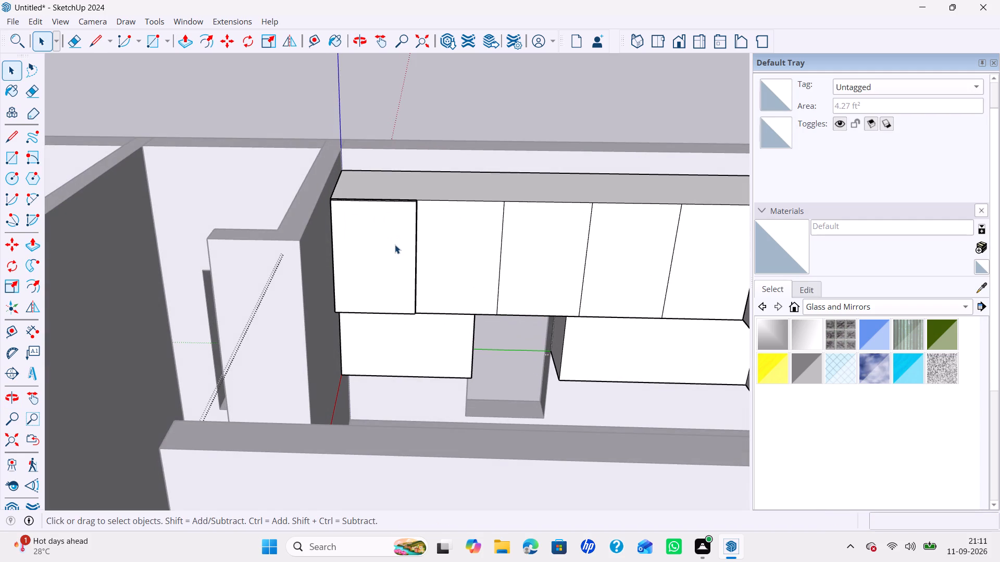
click(393, 246)
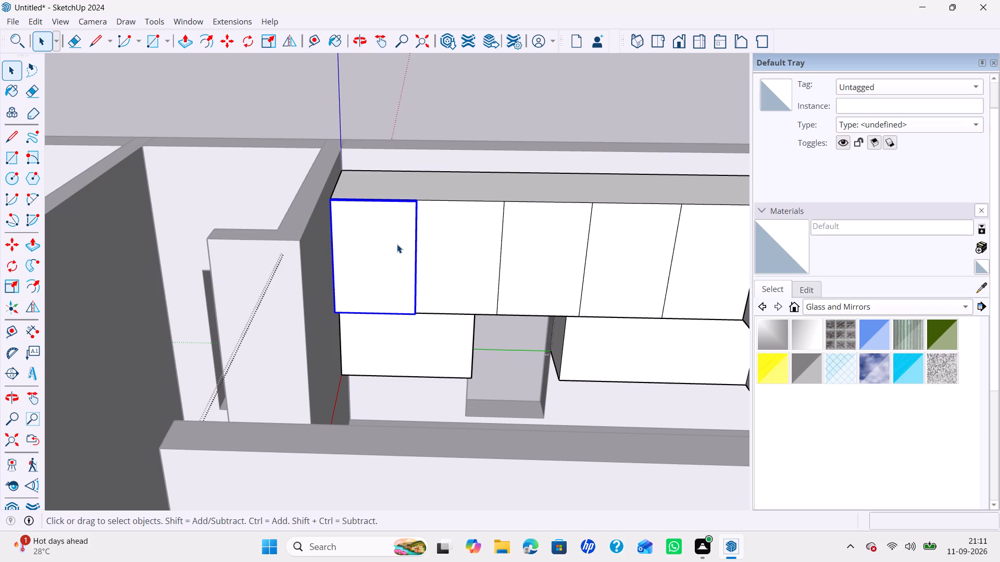
key(m)
scroll(435, 200, up, 9)
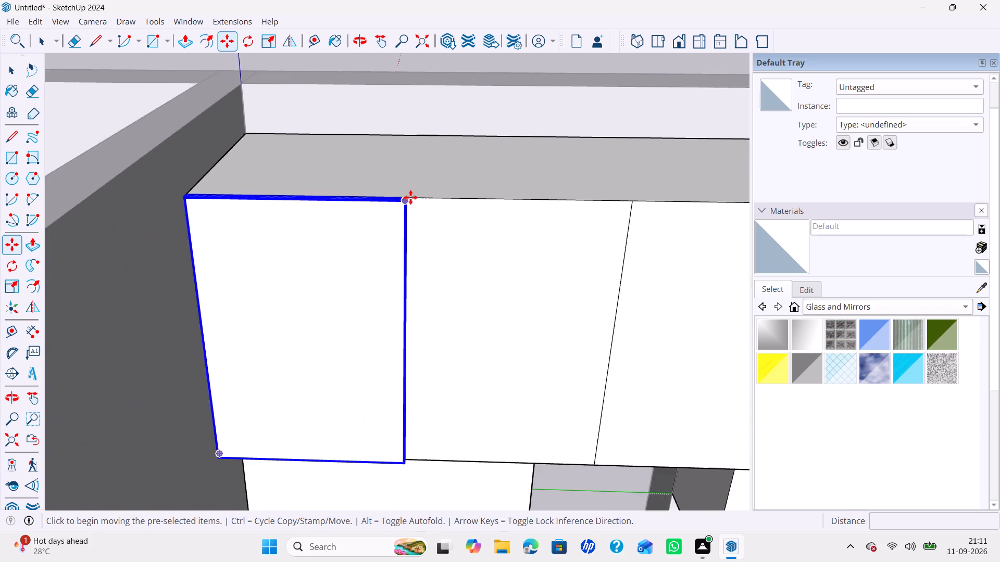
scroll(410, 197, up, 5)
click(402, 196)
scroll(459, 196, down, 5)
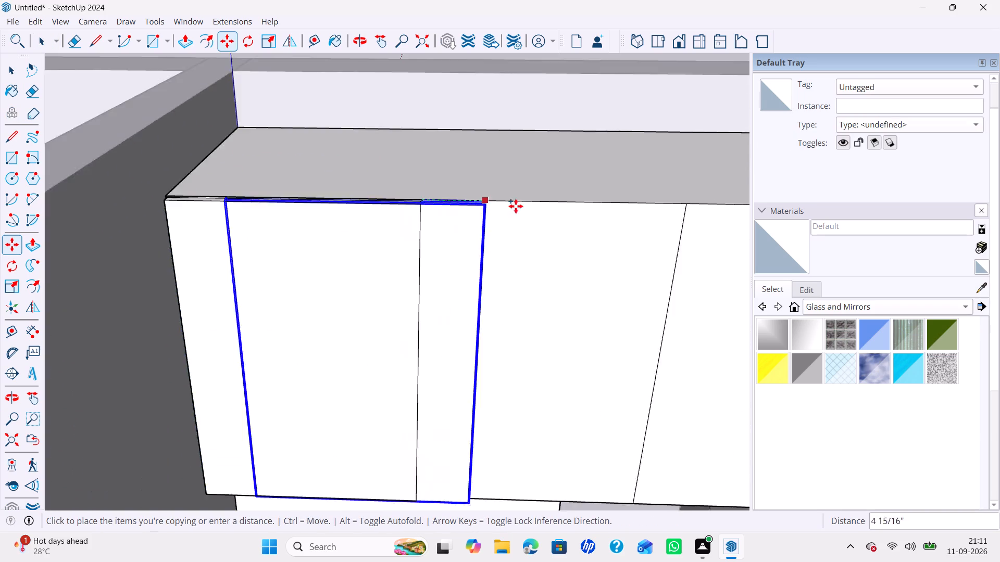
scroll(516, 206, down, 10)
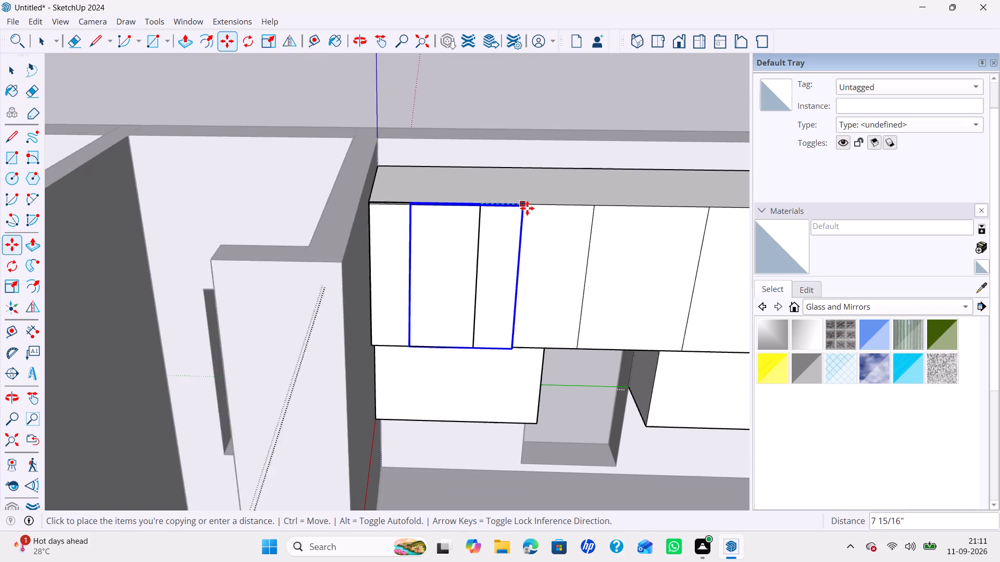
scroll(554, 206, up, 5)
click(598, 204)
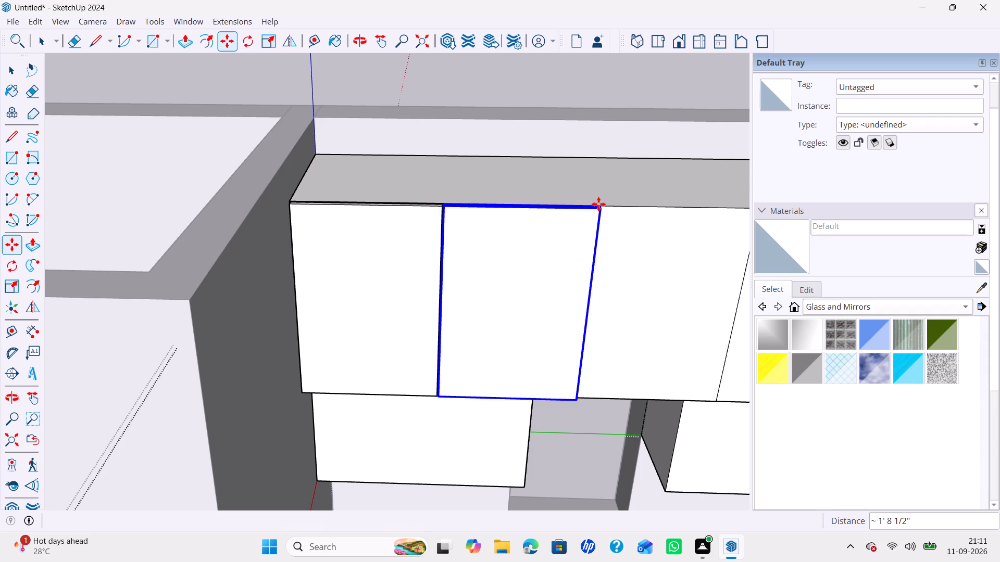
key(x)
key(4)
key(Return)
scroll(601, 203, down, 13)
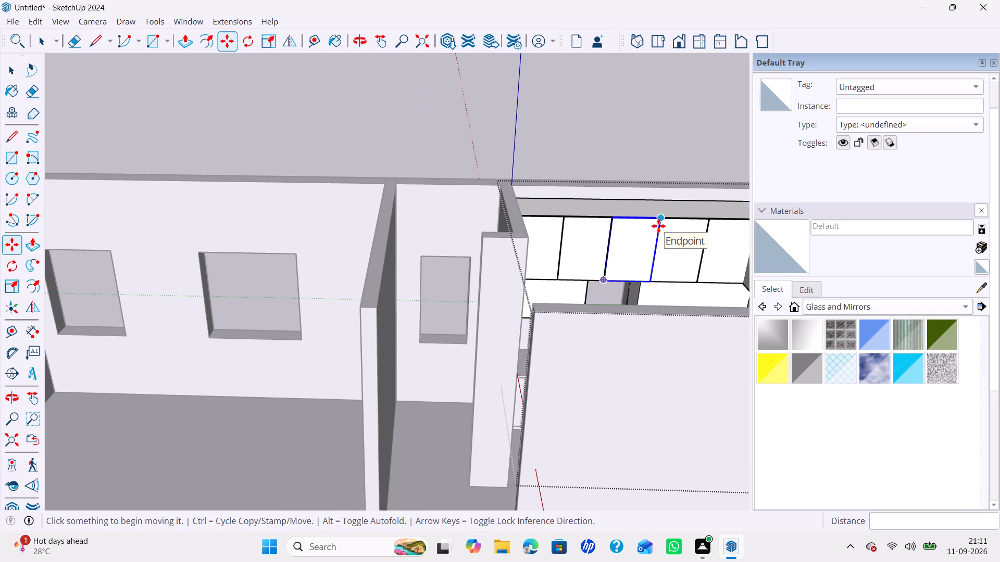
shift+middle_click(658, 226)
shift+middle_drag(657, 226, 591, 240)
shift+middle_drag(574, 242, 493, 252)
scroll(589, 247, up, 7)
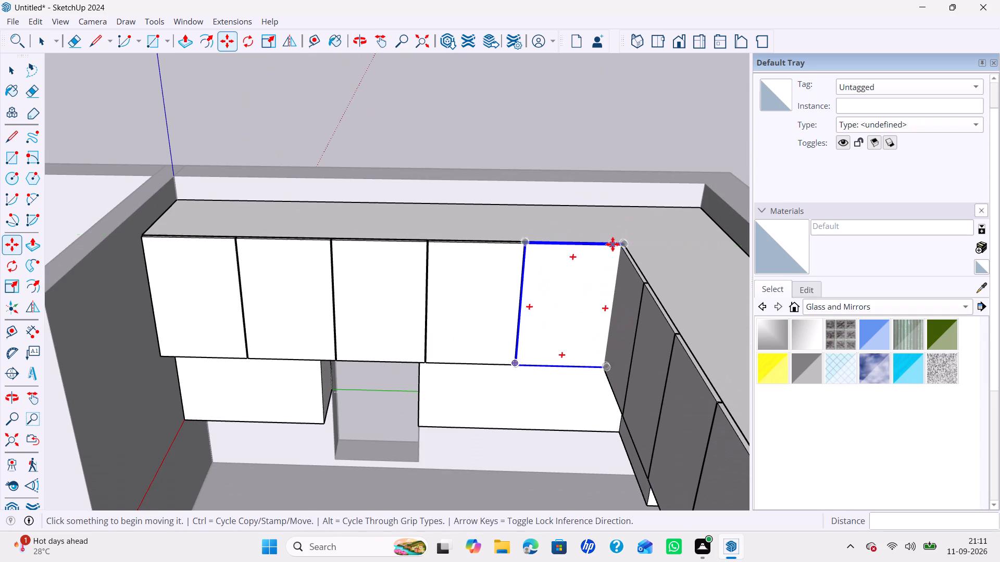
key(space)
key(space)
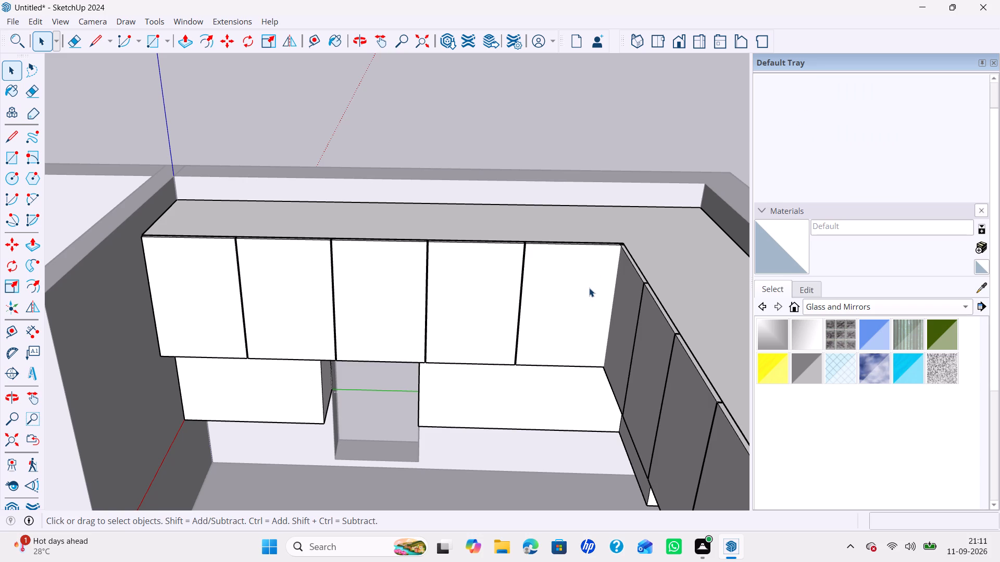
Scale the inner-corner door panel of the five-door row along the green axis to about 0.97, shortening it at the corner.
click(587, 279)
key(s)
scroll(621, 272, up, 4)
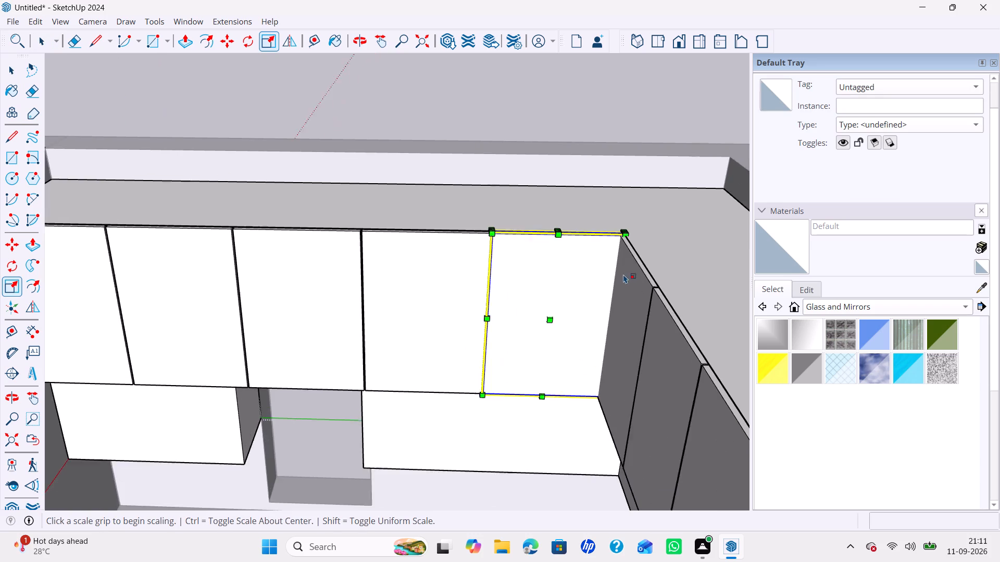
key(k)
scroll(617, 288, up, 4)
scroll(606, 342, up, 5)
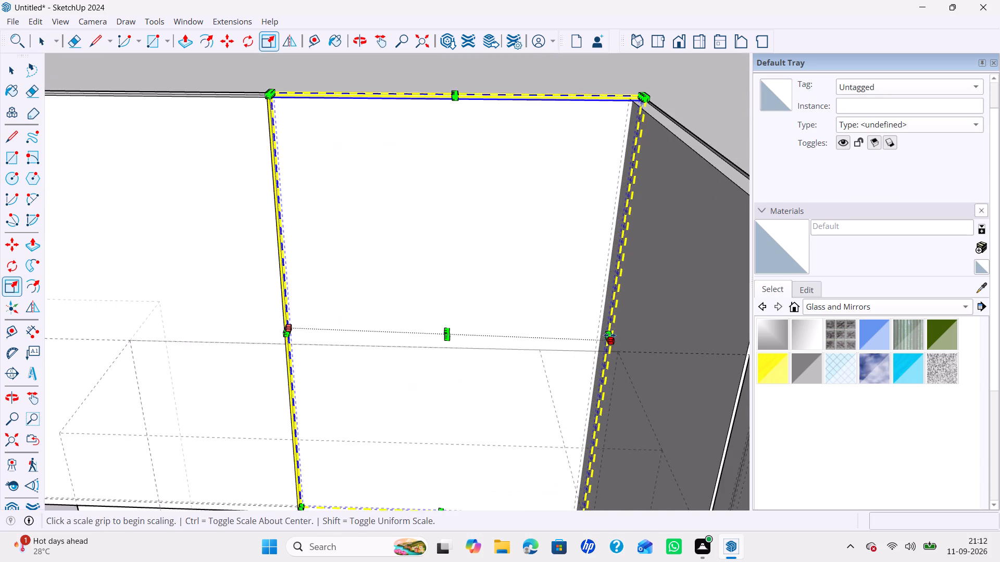
scroll(609, 335, up, 3)
click(613, 336)
key(k)
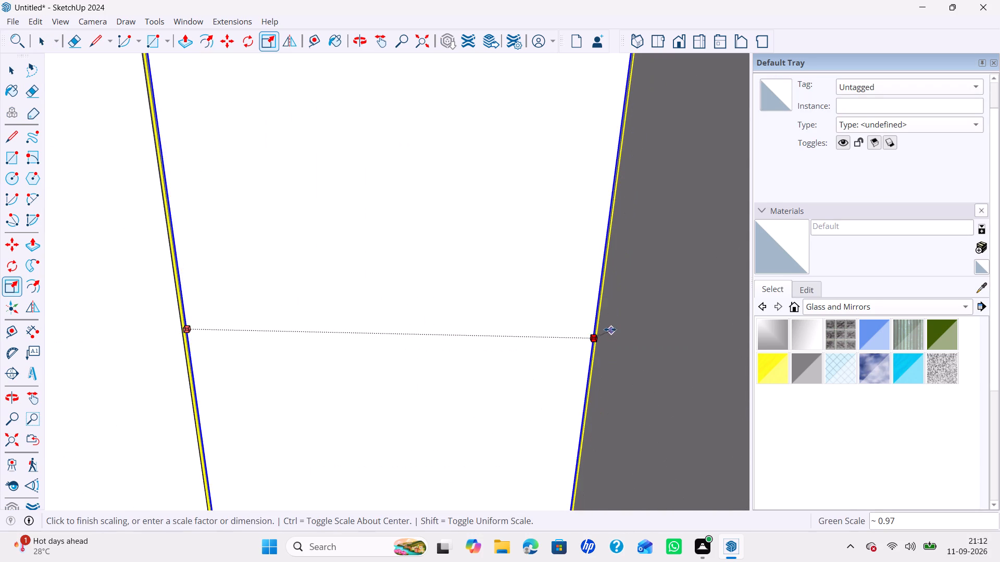
click(647, 307)
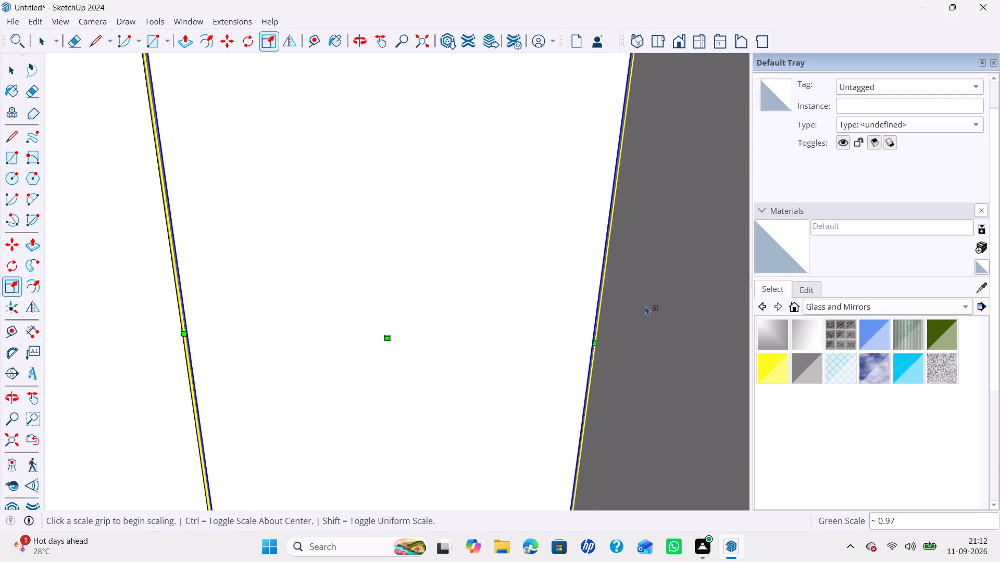
key(space)
Scale the adjoining corner door panel on the other cabinet leg along the red axis to about 0.96, shortening its corner side.
click(634, 283)
scroll(620, 296, down, 11)
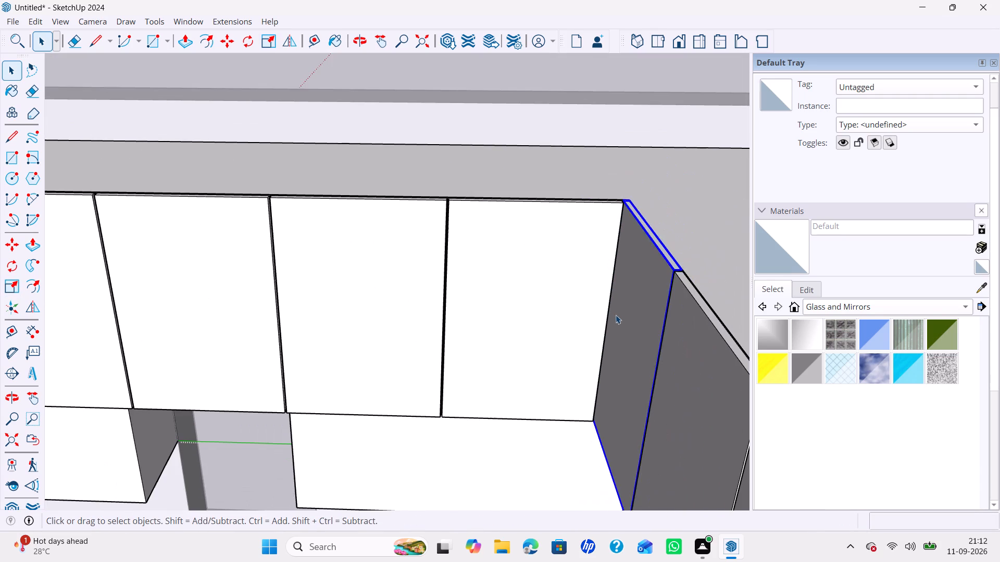
key(s)
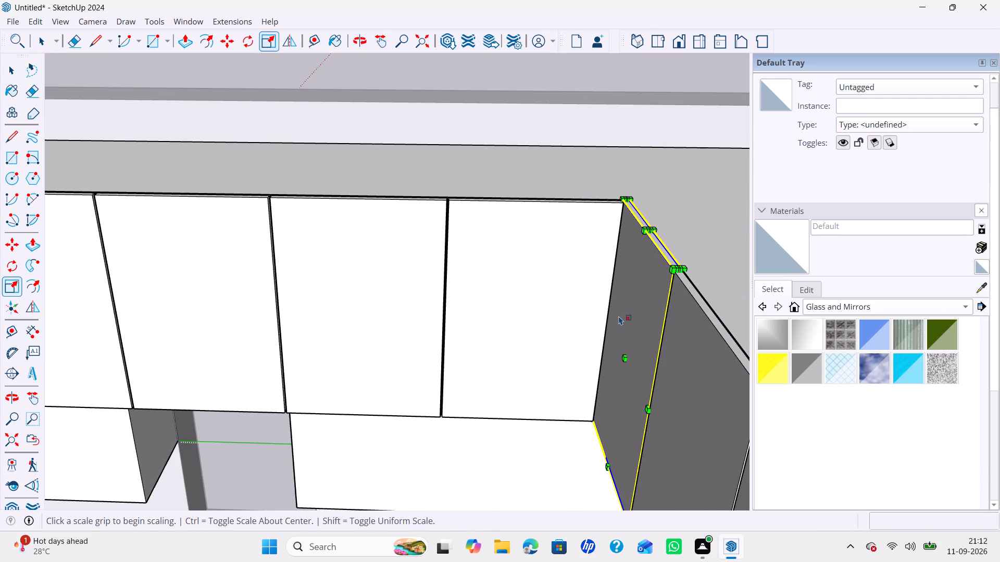
key(k)
click(614, 320)
key(k)
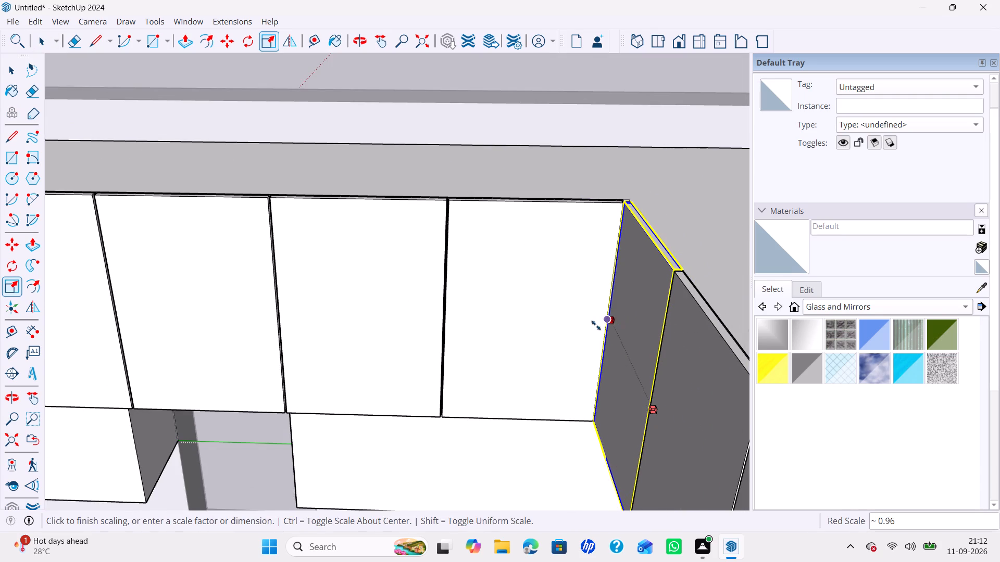
click(585, 325)
key(space)
Examine the overhead cabinet doors and their inner corner from several angles and from outside the kitchen walls.
scroll(546, 302, down, 5)
middle_drag(551, 317, 559, 321)
middle_drag(568, 323, 692, 346)
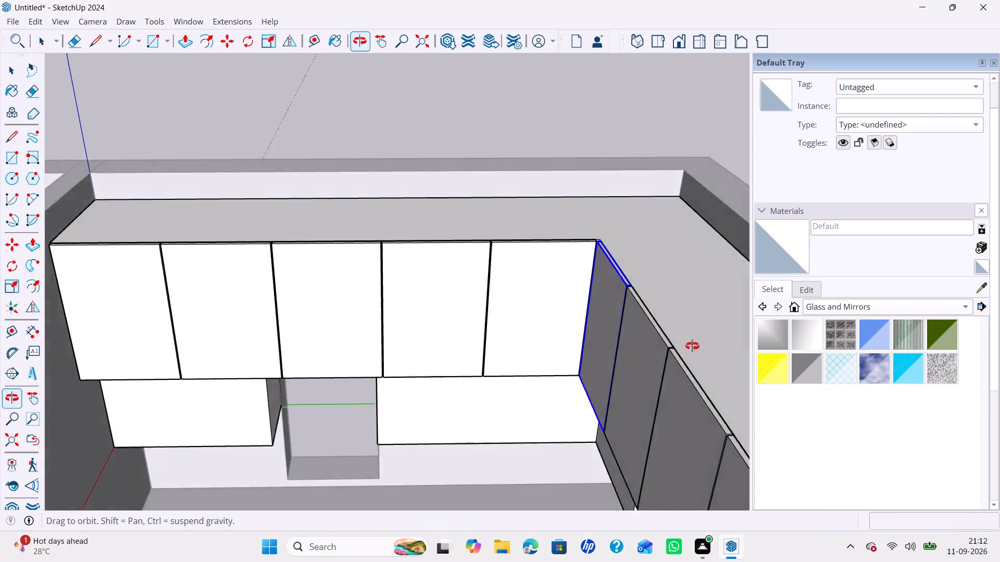
middle_drag(692, 346, 693, 344)
scroll(546, 271, down, 6)
click(517, 178)
middle_drag(468, 258, 587, 248)
scroll(517, 255, up, 1)
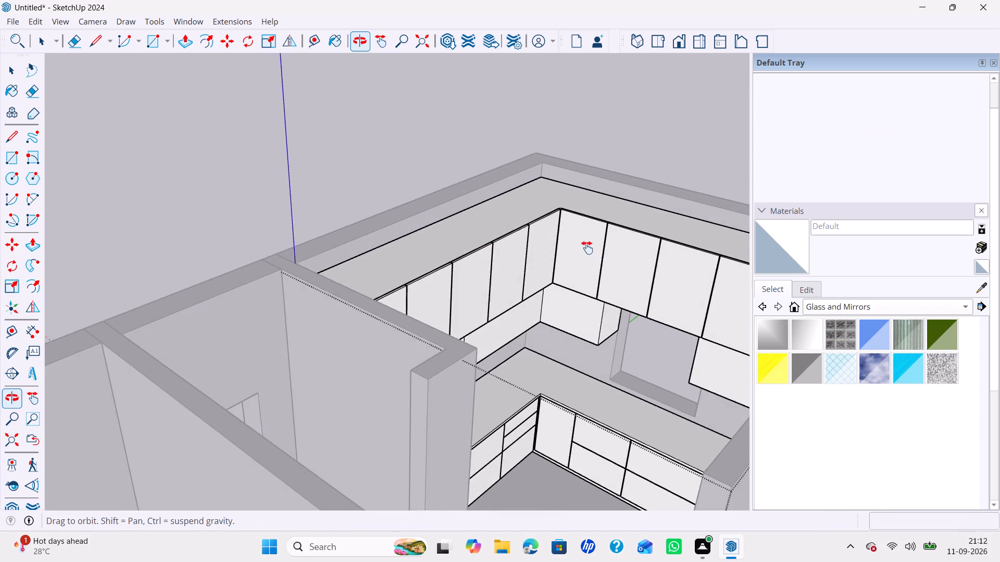
middle_drag(587, 248, 516, 245)
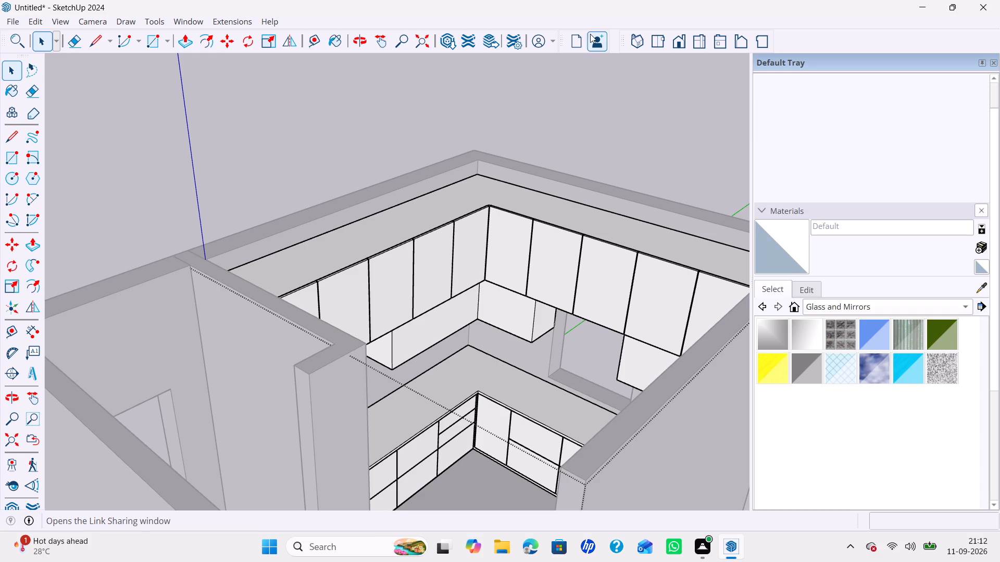
scroll(463, 322, up, 3)
middle_drag(447, 336, 436, 325)
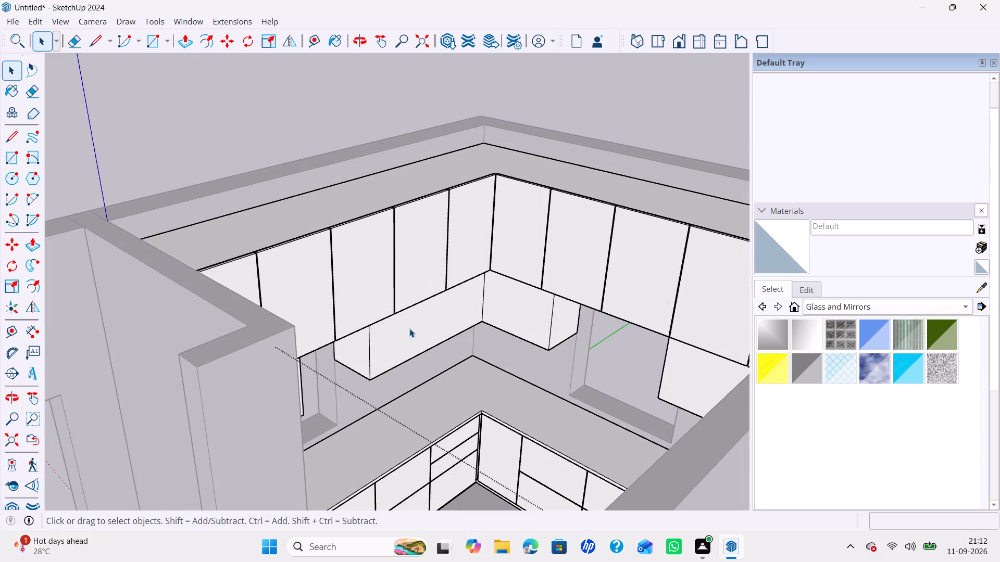
scroll(410, 340, down, 6)
middle_drag(415, 353, 433, 304)
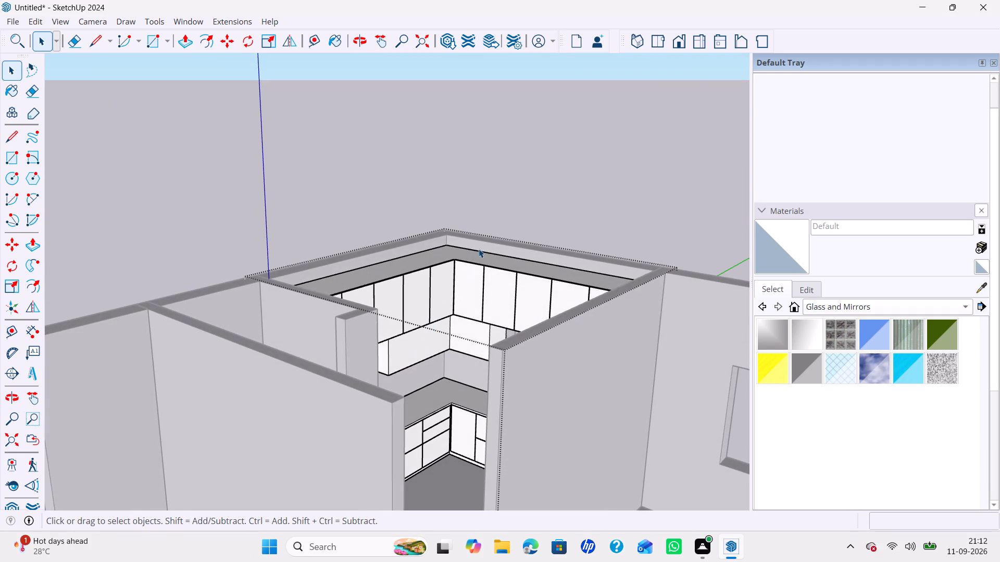
Leave the open group and hide the partition wall standing in front of the kitchen.
double_click(530, 164)
scroll(516, 222, down, 4)
middle_drag(512, 254, 459, 310)
shift+middle_drag(457, 302, 453, 295)
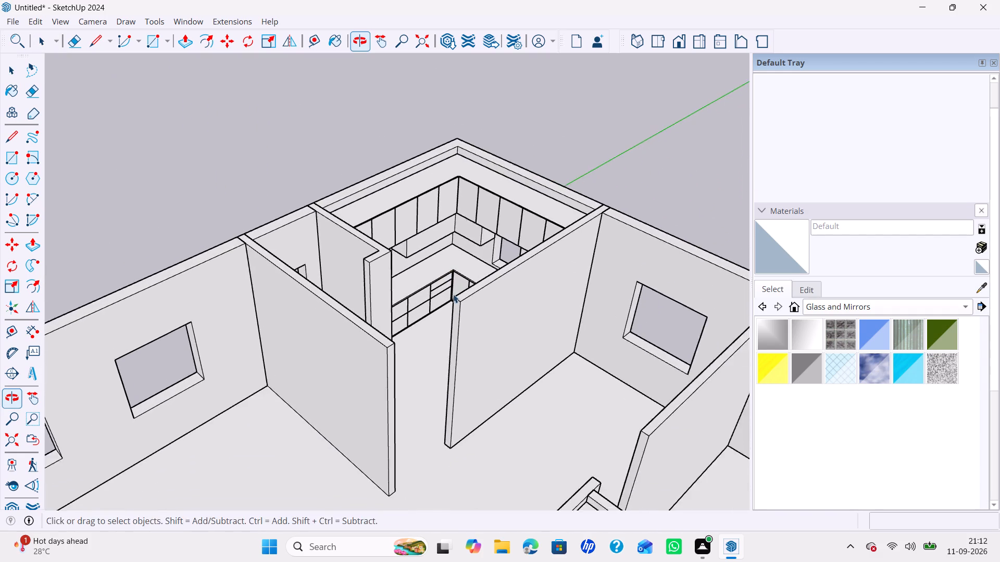
scroll(452, 297, up, 1)
middle_drag(443, 321, 414, 374)
click(463, 344)
right_click(465, 338)
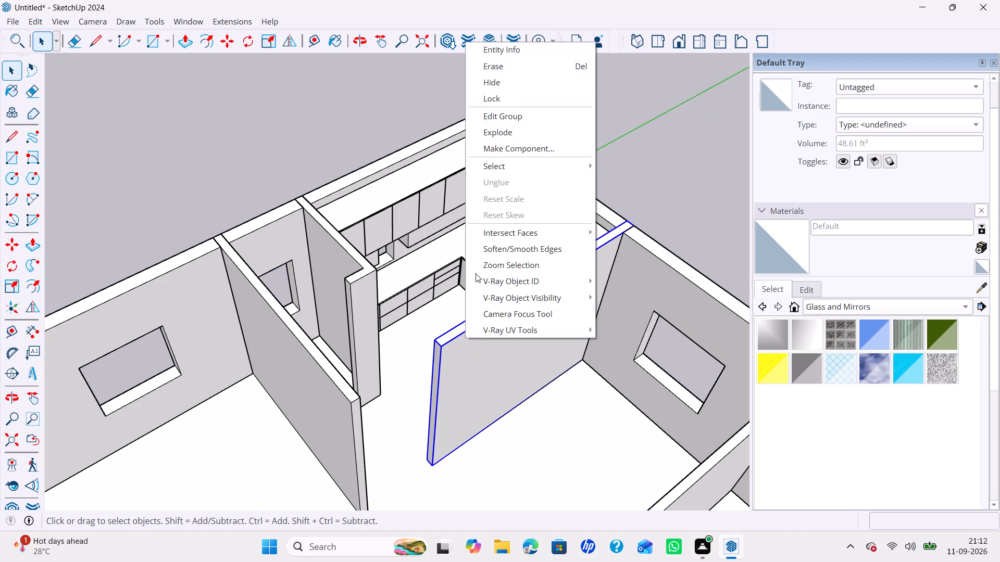
click(503, 87)
Open the lower row of wall cabinets beside the kitchen window for editing within its nested group.
scroll(428, 209, up, 6)
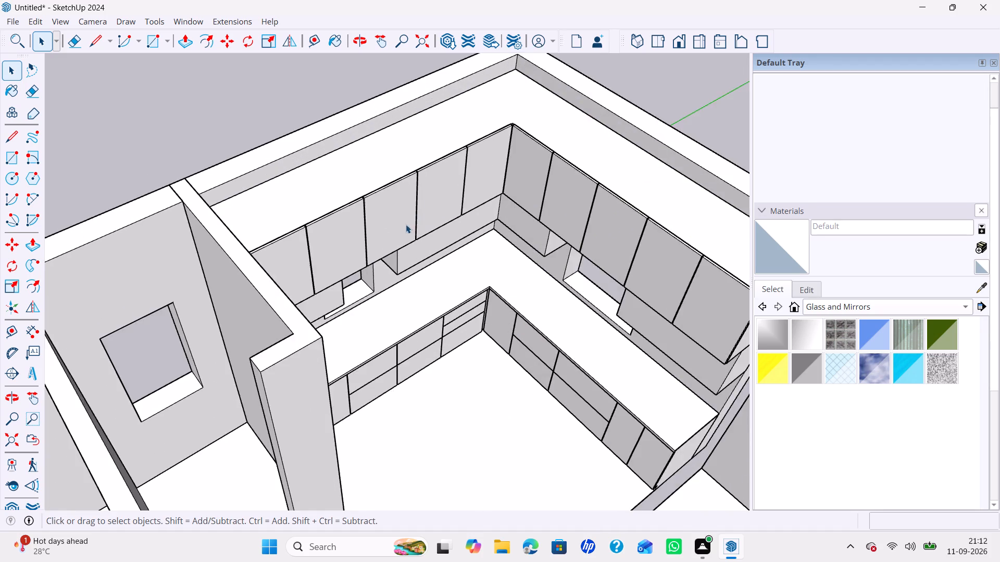
scroll(405, 224, up, 4)
middle_drag(419, 231, 318, 198)
scroll(400, 218, up, 1)
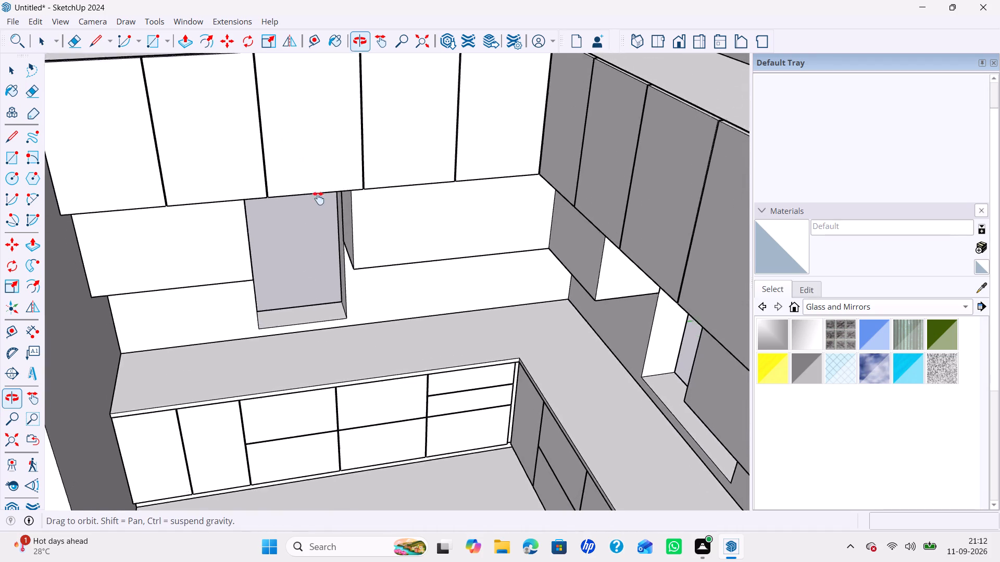
middle_drag(318, 198, 337, 270)
middle_drag(328, 269, 301, 156)
scroll(303, 176, up, 1)
shift+middle_drag(418, 247, 407, 178)
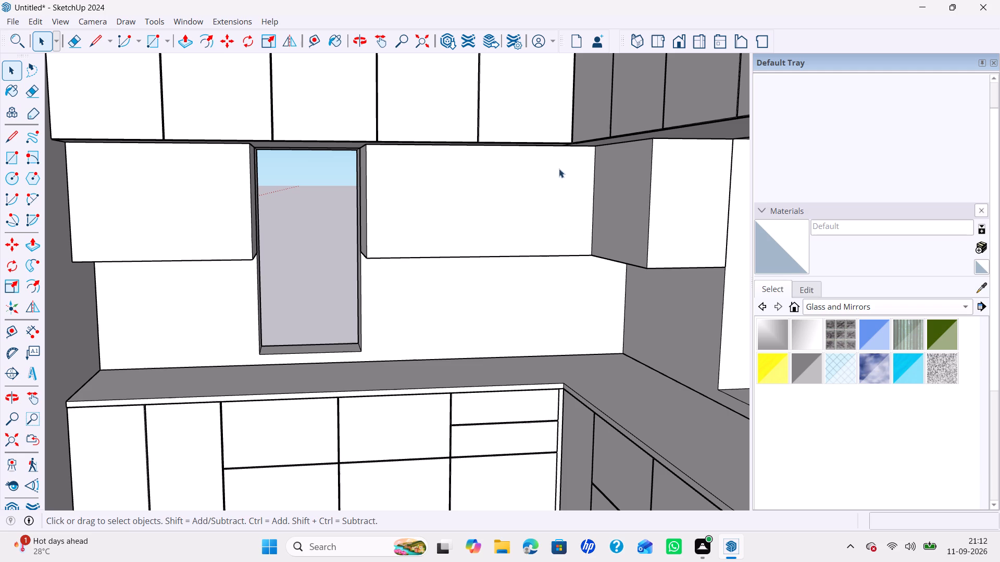
scroll(569, 215, down, 4)
middle_click(584, 198)
scroll(587, 209, up, 5)
middle_drag(585, 225, 623, 185)
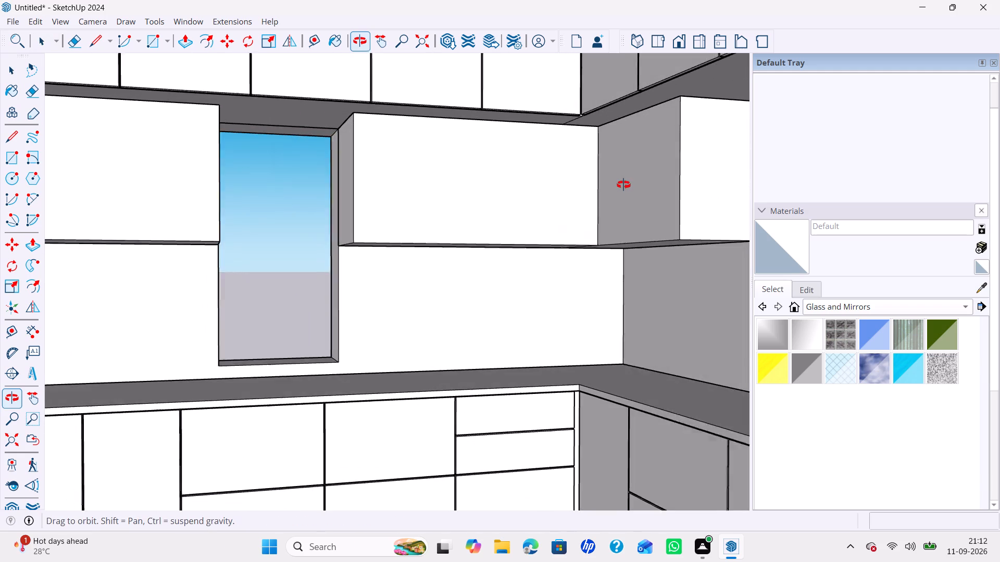
middle_drag(623, 185, 623, 183)
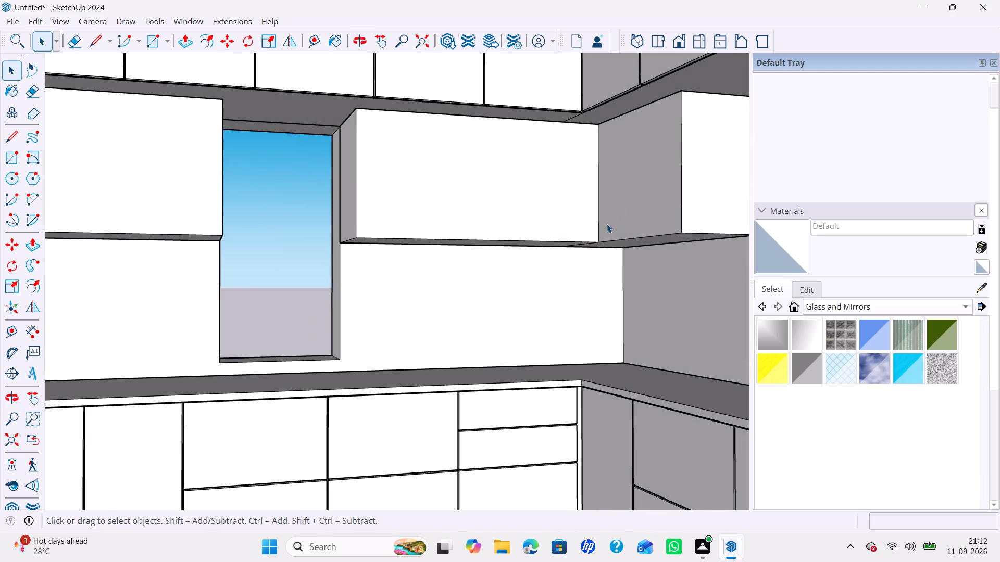
scroll(606, 225, up, 2)
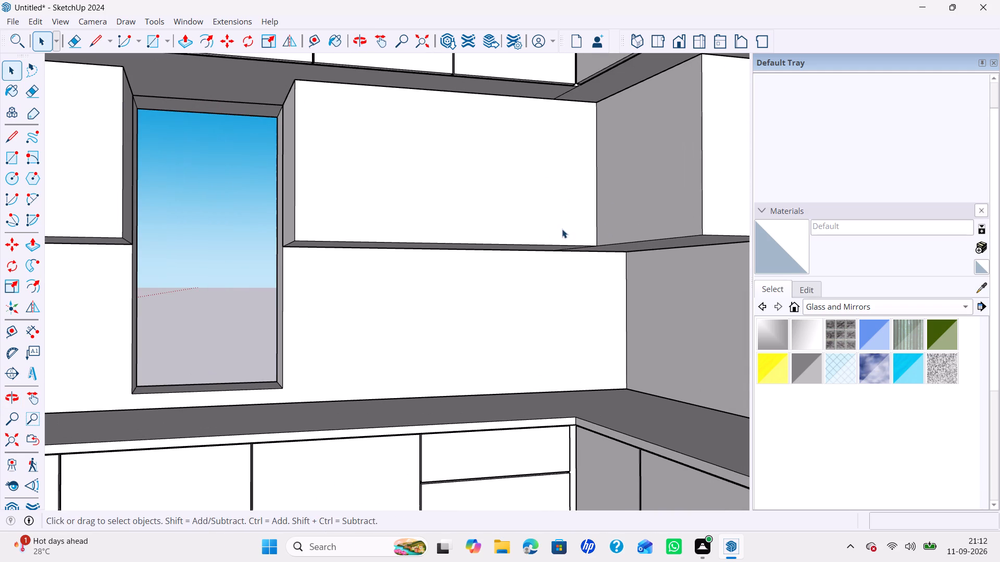
click(596, 238)
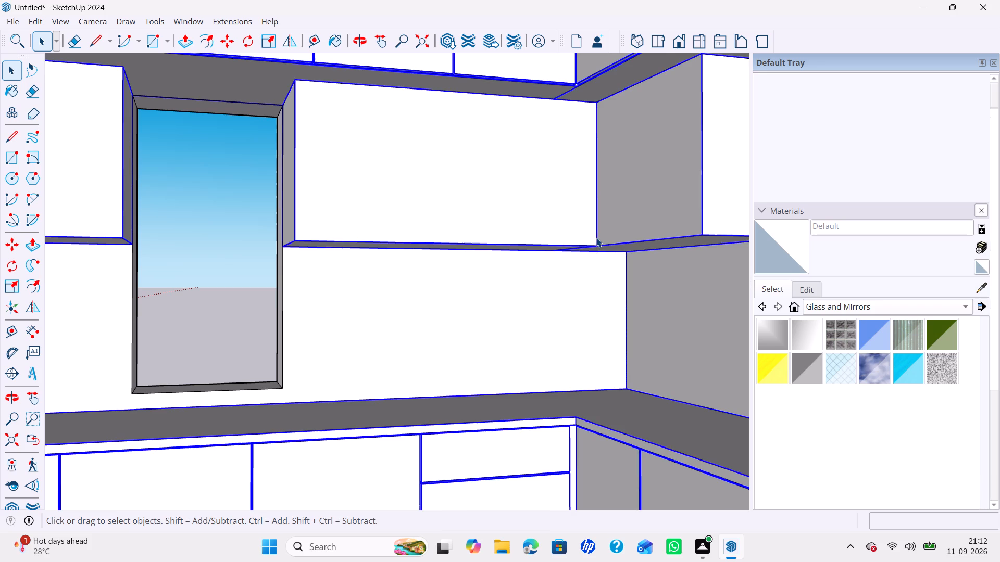
double_click(594, 233)
double_click(596, 234)
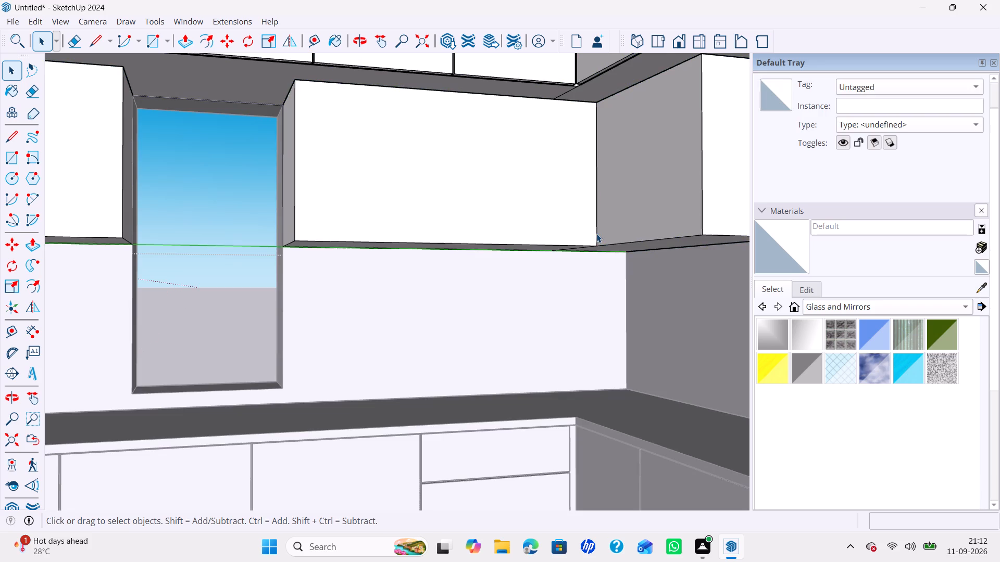
click(595, 234)
double_click(595, 234)
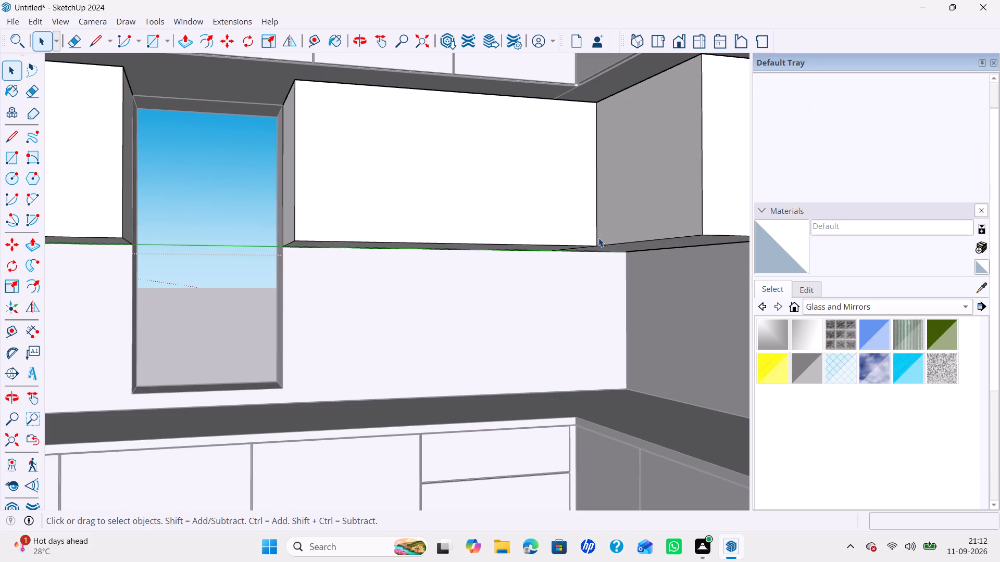
Copy the vertical inner-corner edge of the lower wall cabinet 750mm along its front face toward the window.
click(598, 238)
key(m)
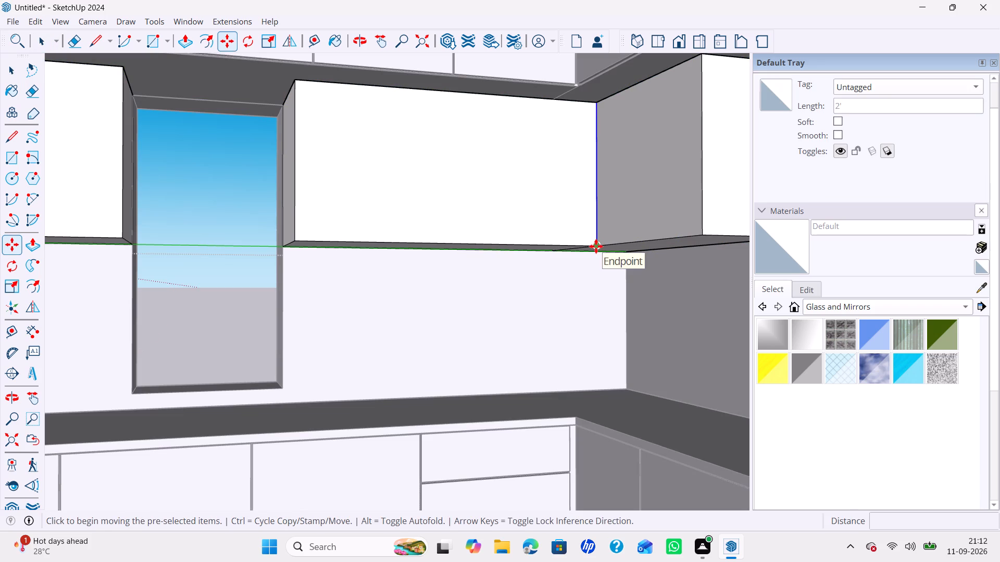
click(596, 246)
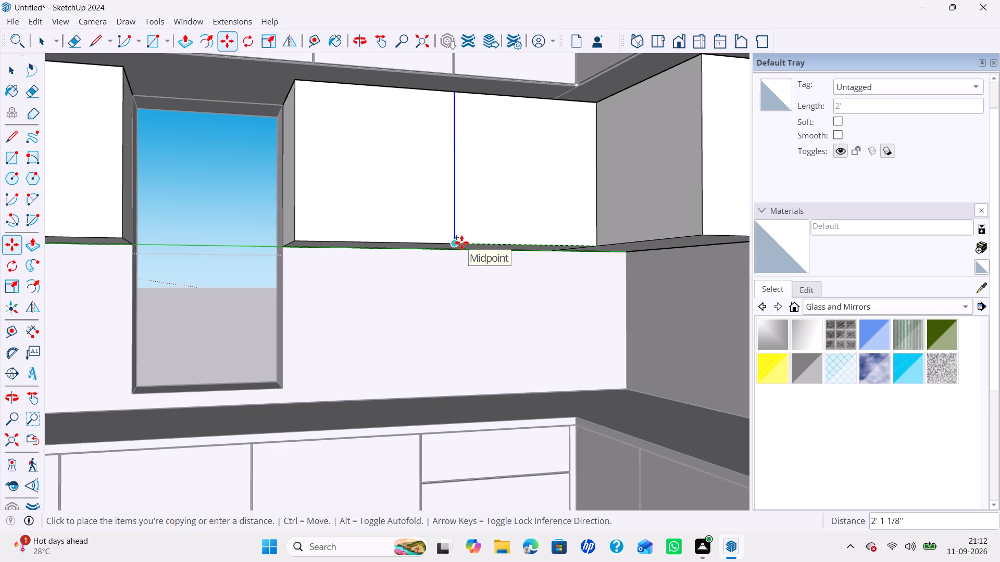
text(750mm)
key(Return)
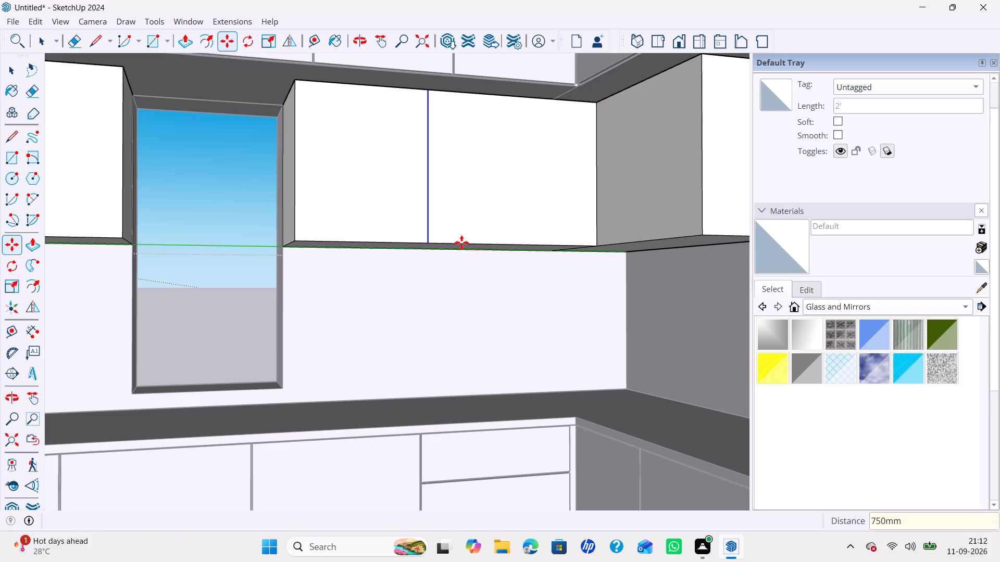
key(space)
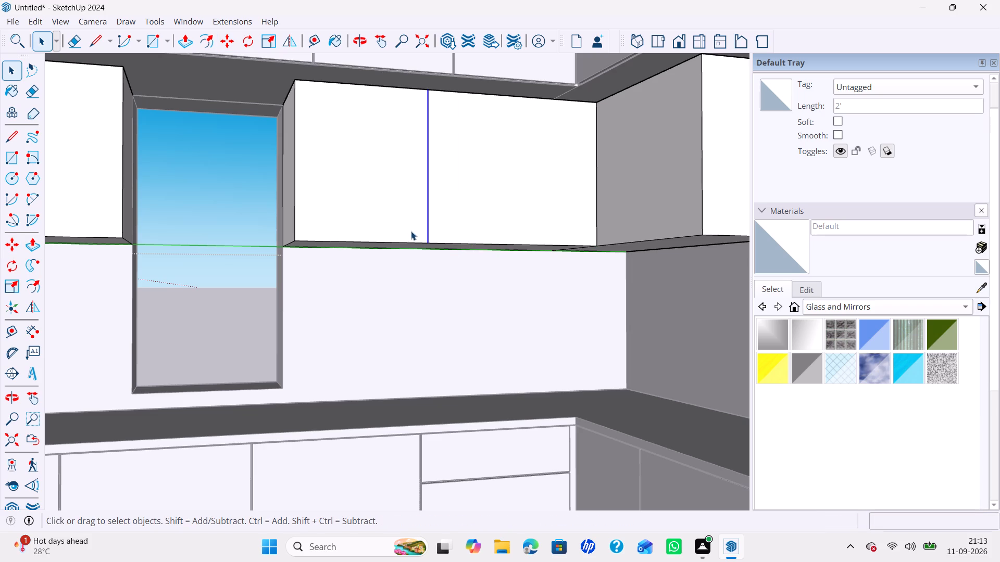
Measure from the copied dividing edge to the window-side end of the cabinet front.
key(t)
click(428, 202)
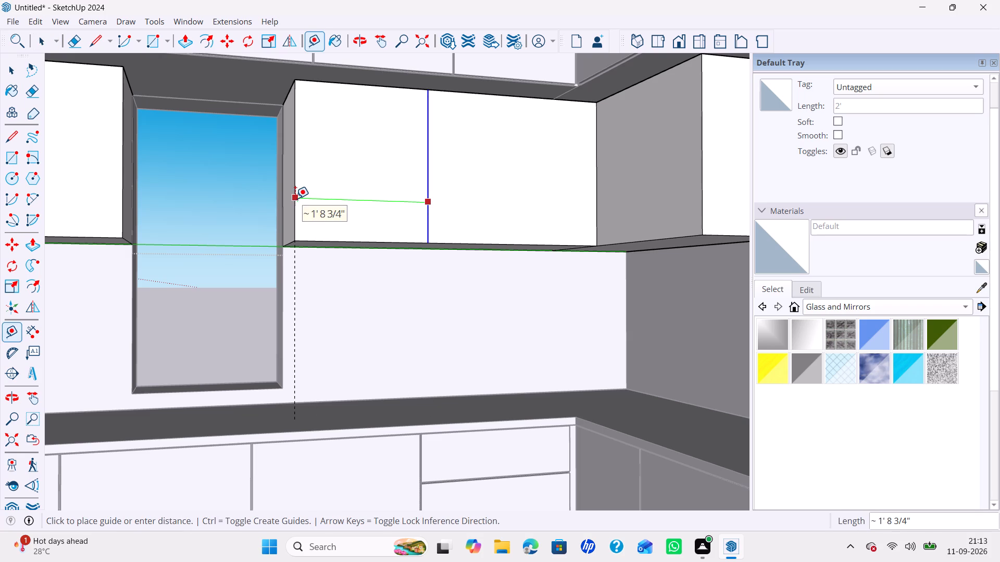
key(Escape)
key(space)
Measure from the cabinets' inner-corner edge to the front edge of the adjoining cabinet.
middle_drag(340, 244, 321, 235)
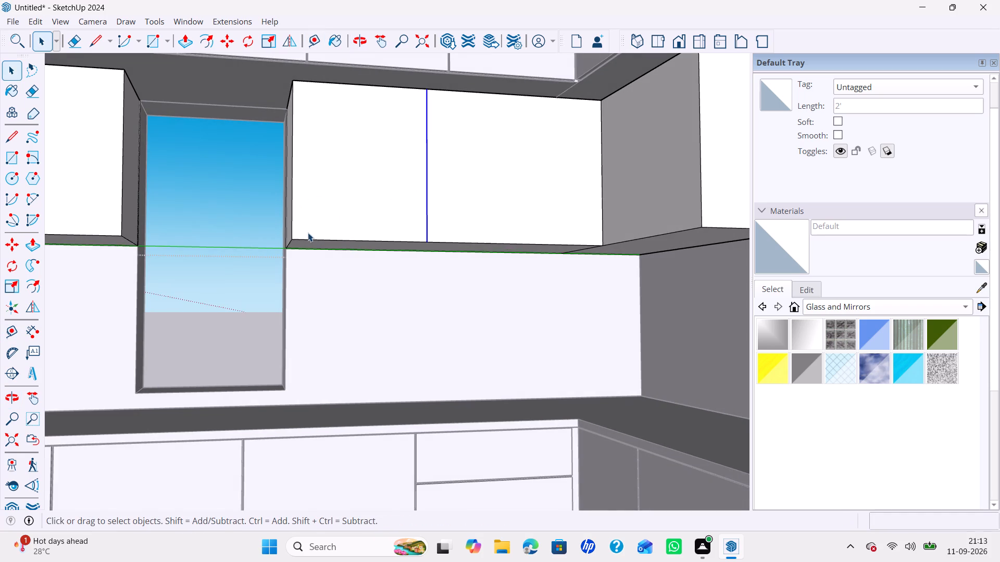
scroll(313, 244, down, 3)
middle_drag(339, 258, 315, 268)
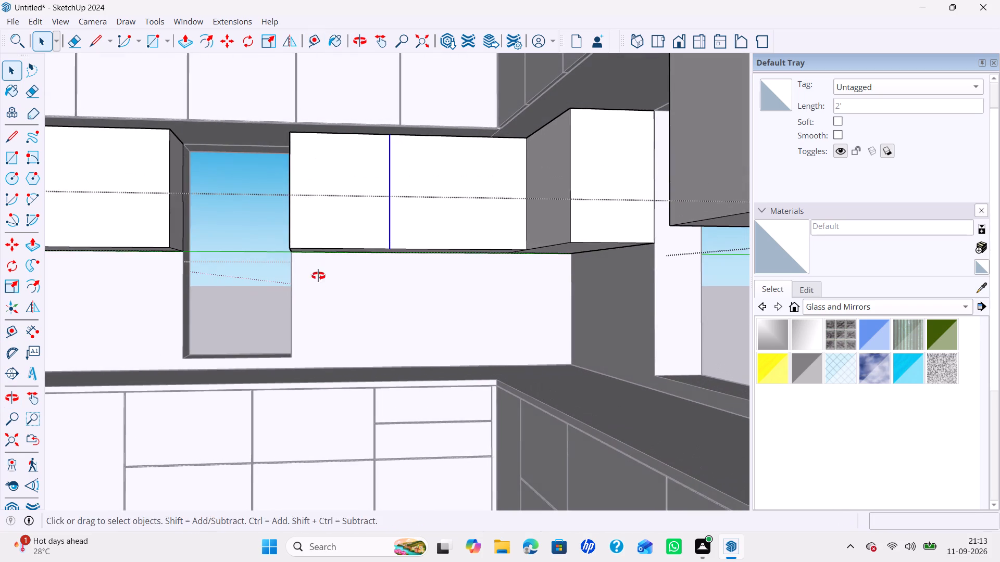
middle_click(318, 276)
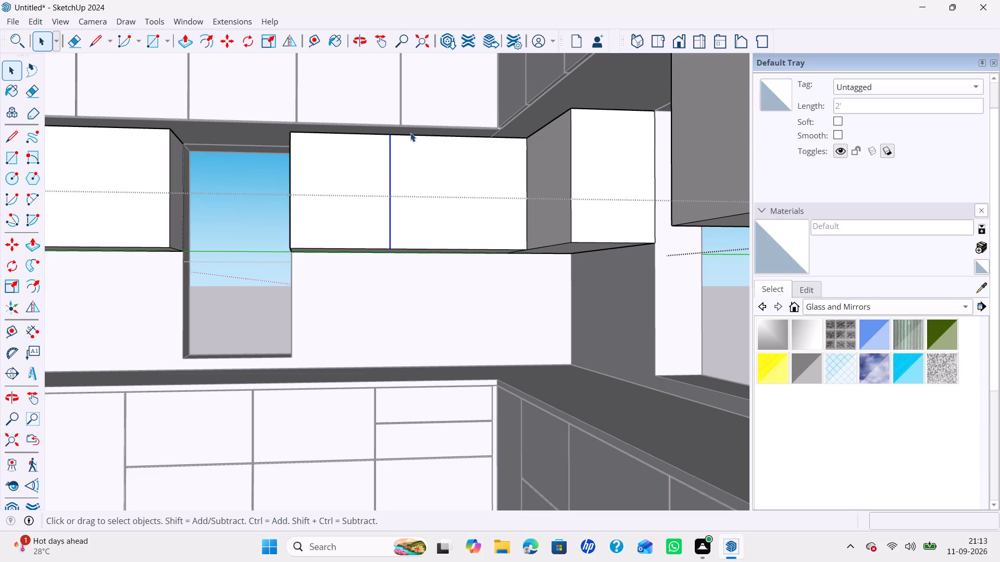
key(t)
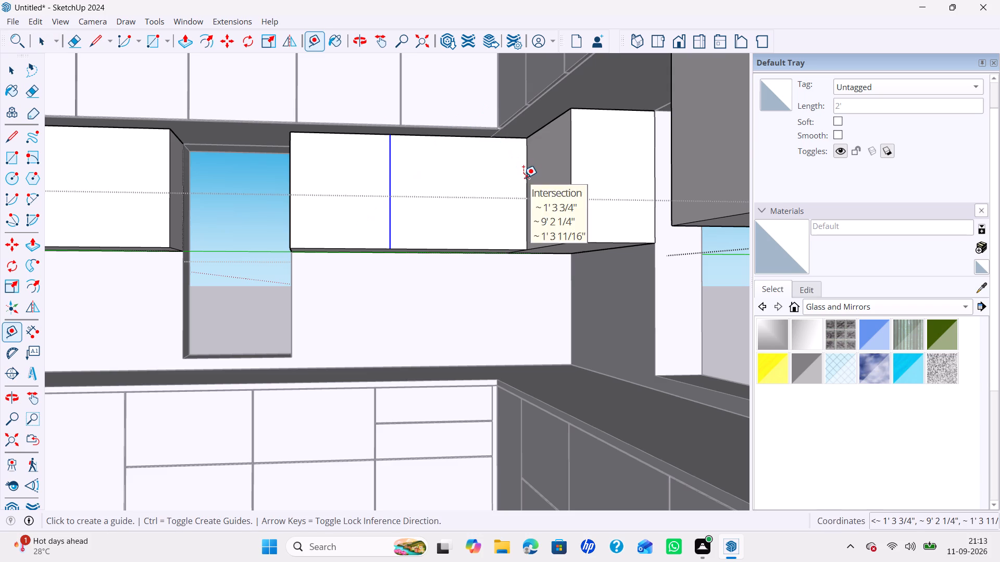
click(523, 177)
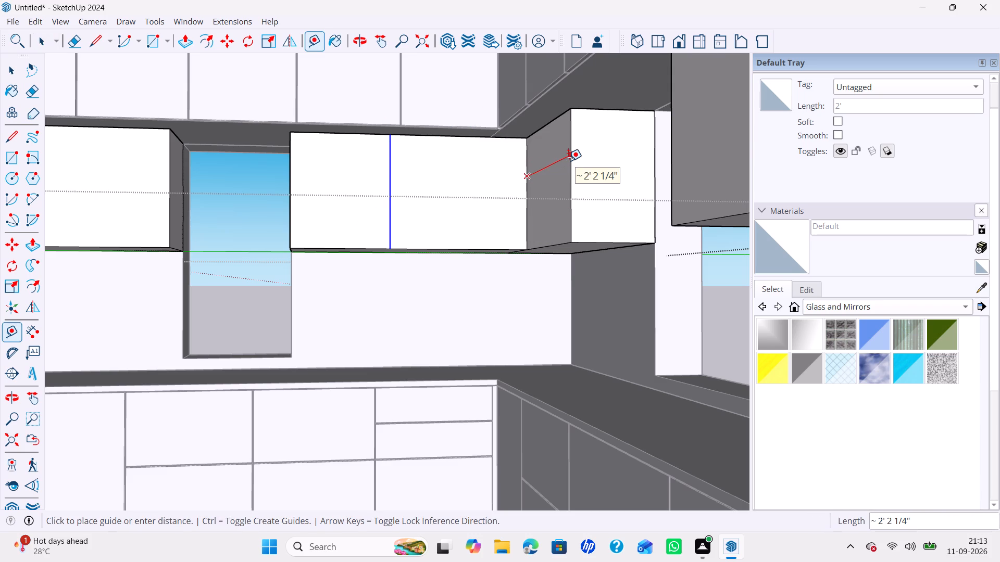
key(Escape)
key(space)
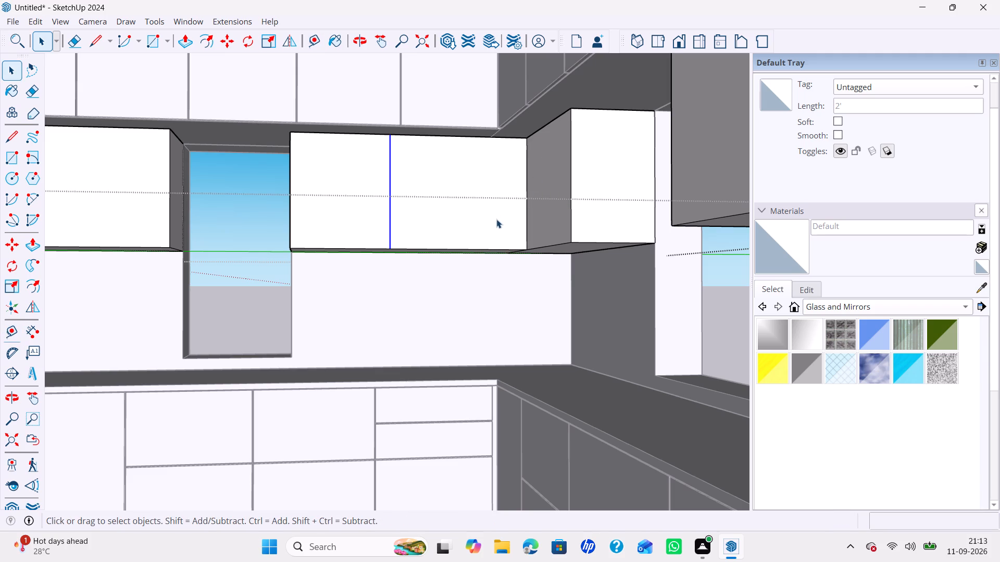
Make a new group and draw a 2' by about 1' 8 3/4" rectangle over the window-side cabinet front.
middle_drag(503, 221, 539, 218)
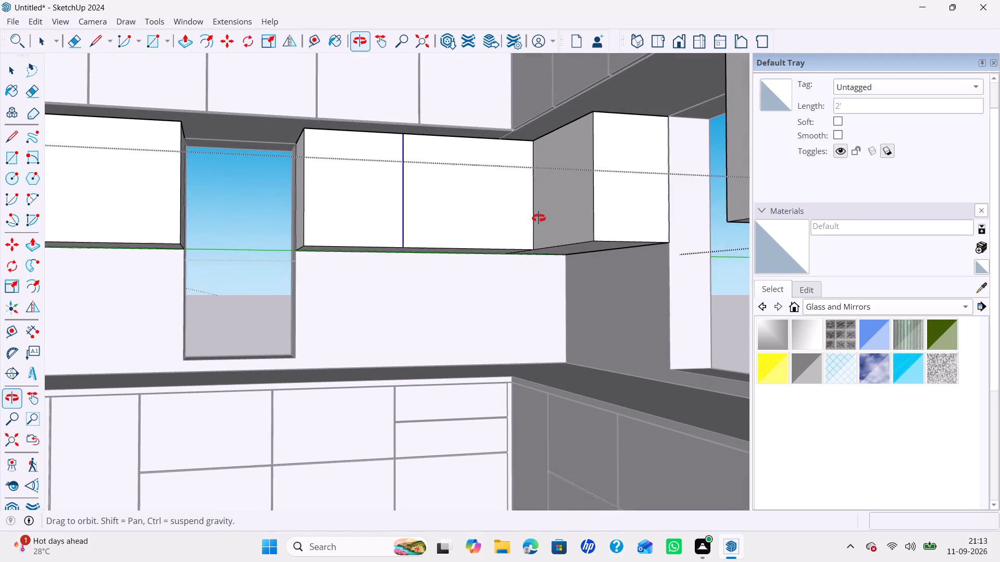
middle_drag(539, 218, 542, 219)
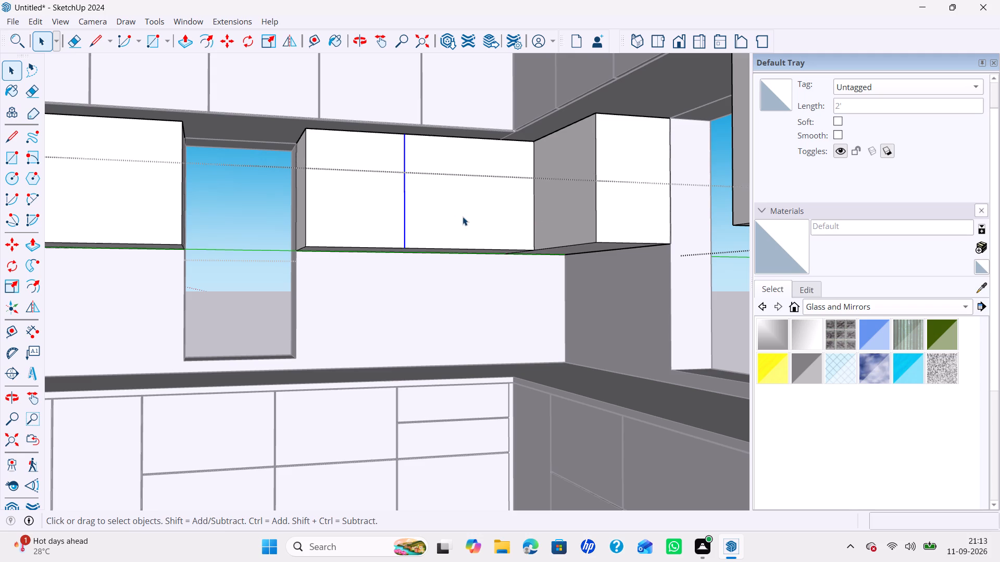
right_click(267, 238)
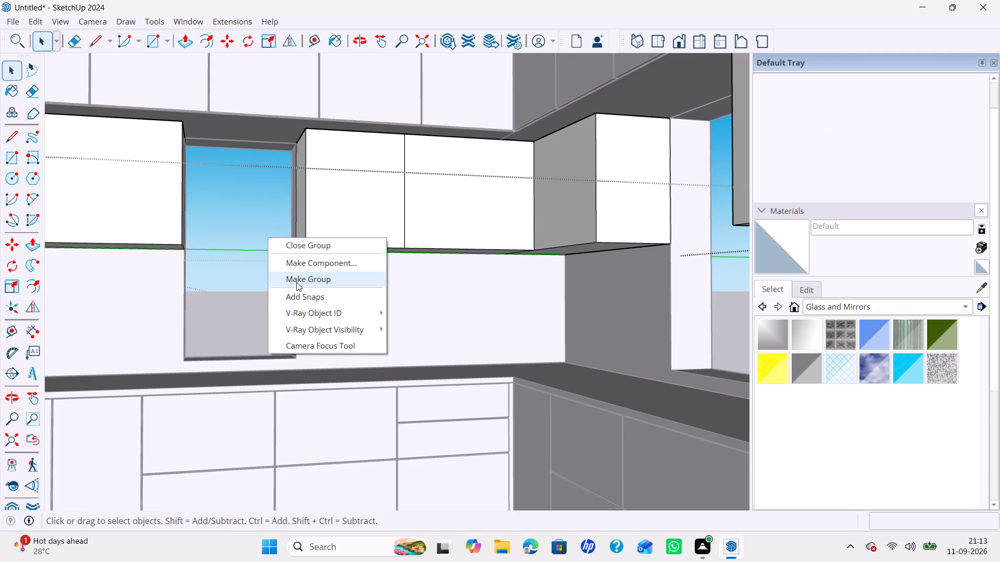
click(296, 282)
key(r)
click(311, 129)
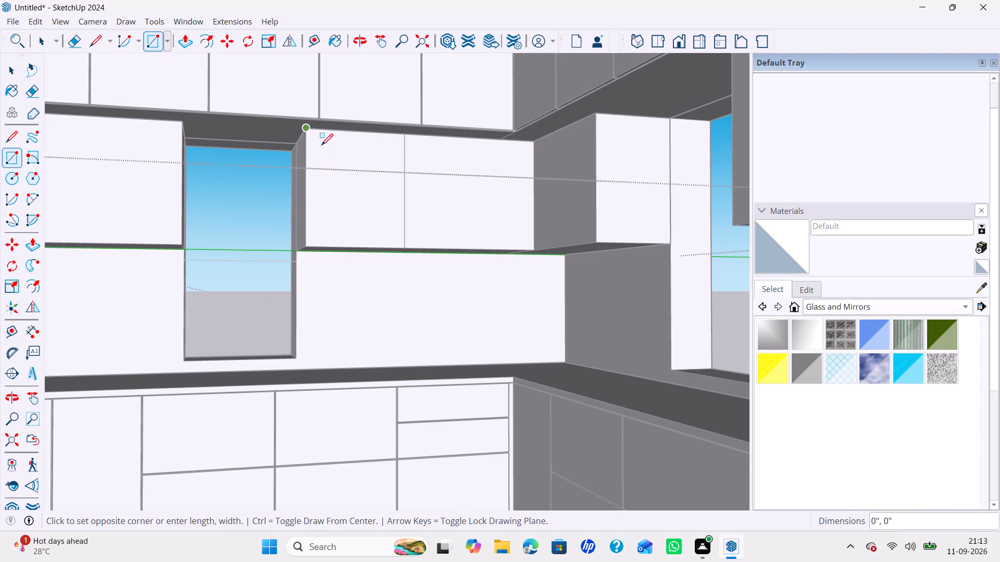
click(404, 245)
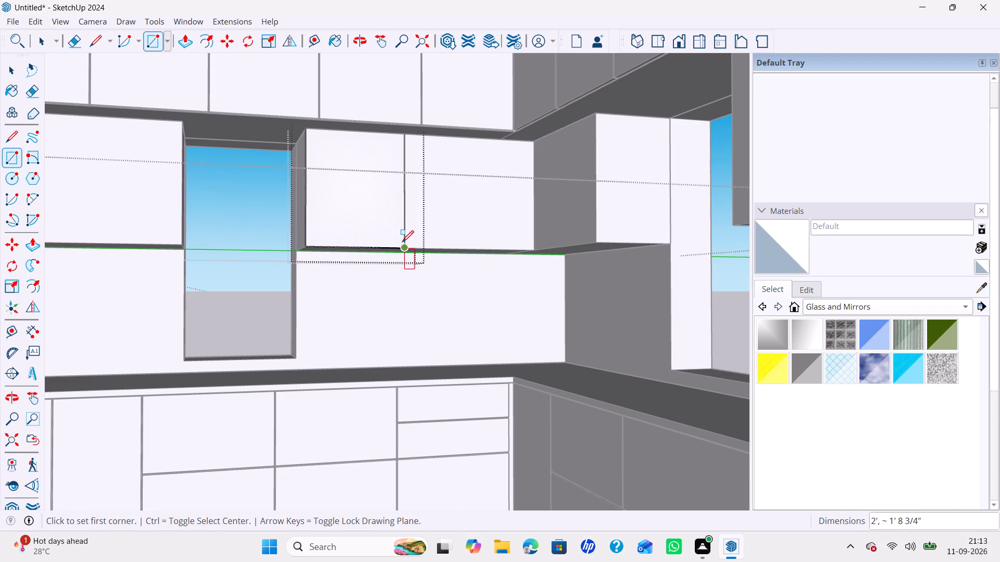
Offset the window-side cabinet front's rectangle inward by 3mm.
key(f)
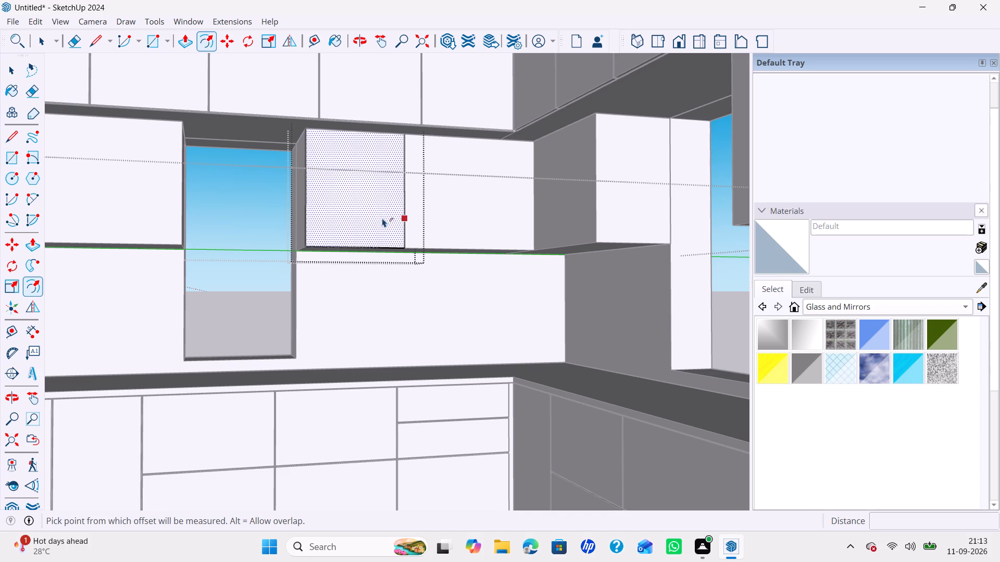
click(378, 212)
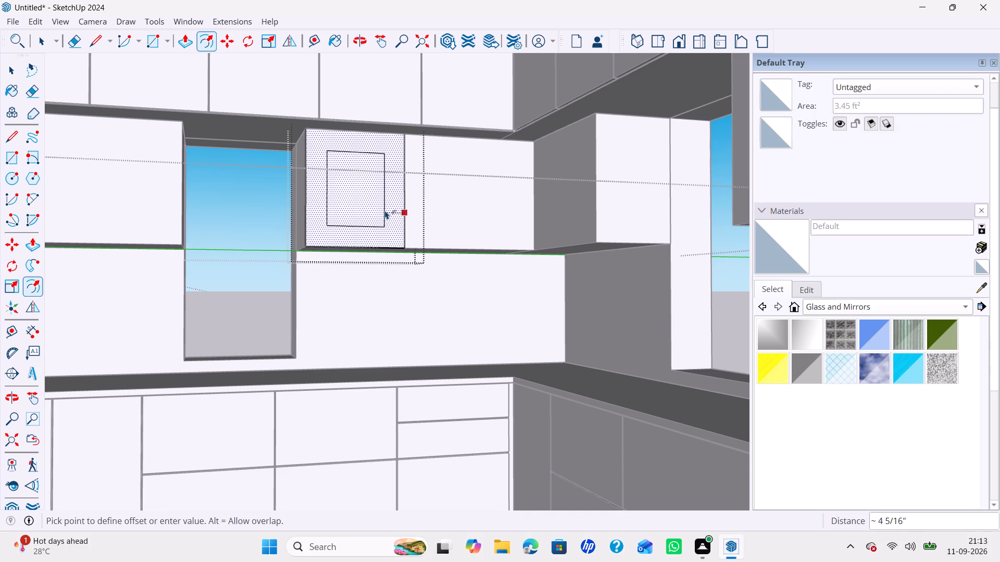
text(3mm)
key(Return)
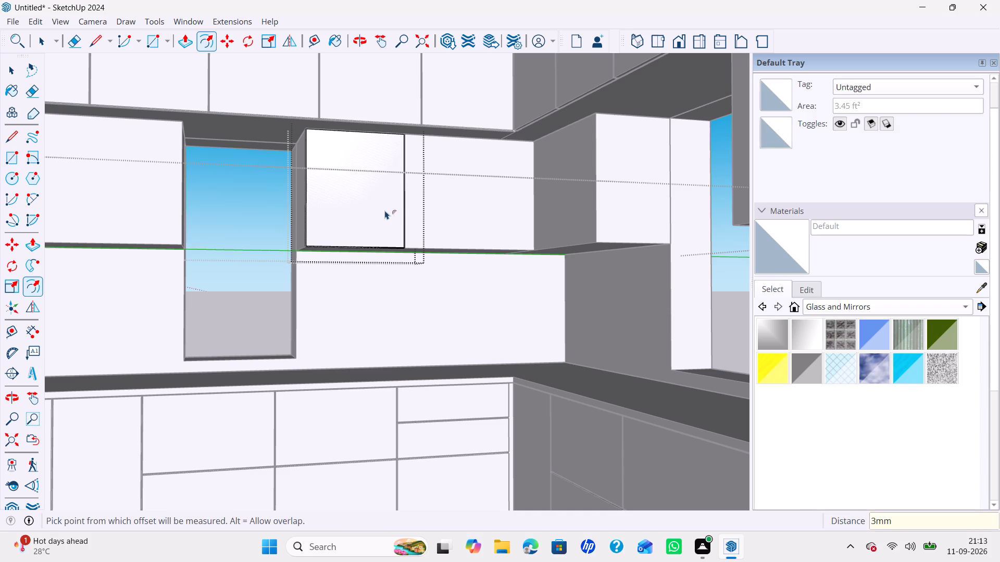
key(space)
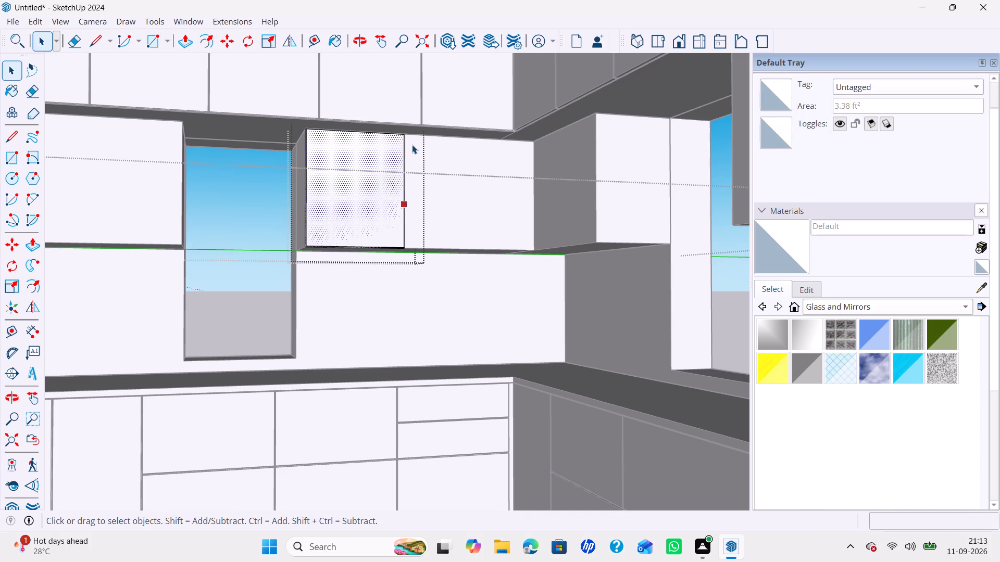
Draw a rectangle about 2' 5 1/2" by 2' over the cabinet front beside the inner corner.
key(r)
click(411, 131)
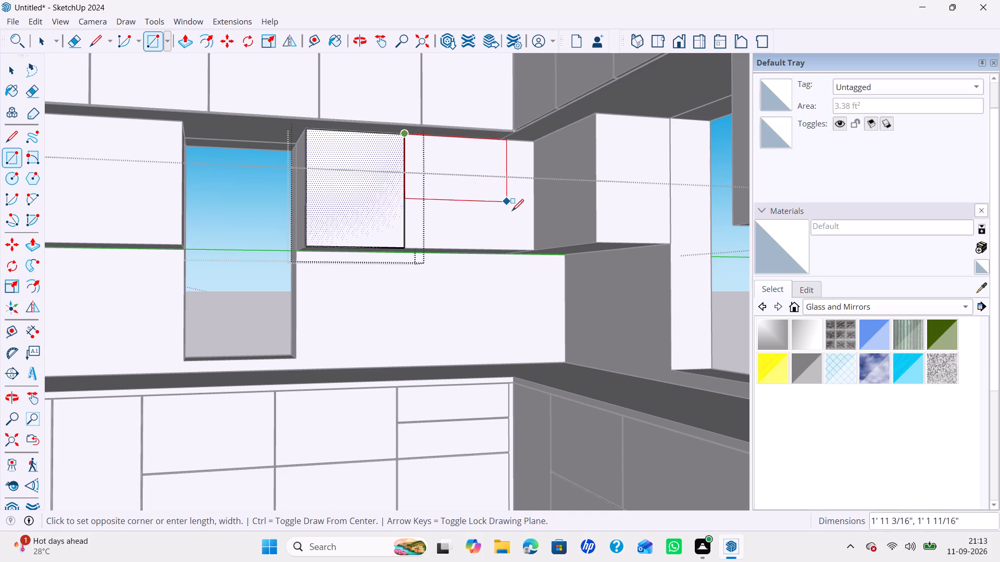
click(534, 247)
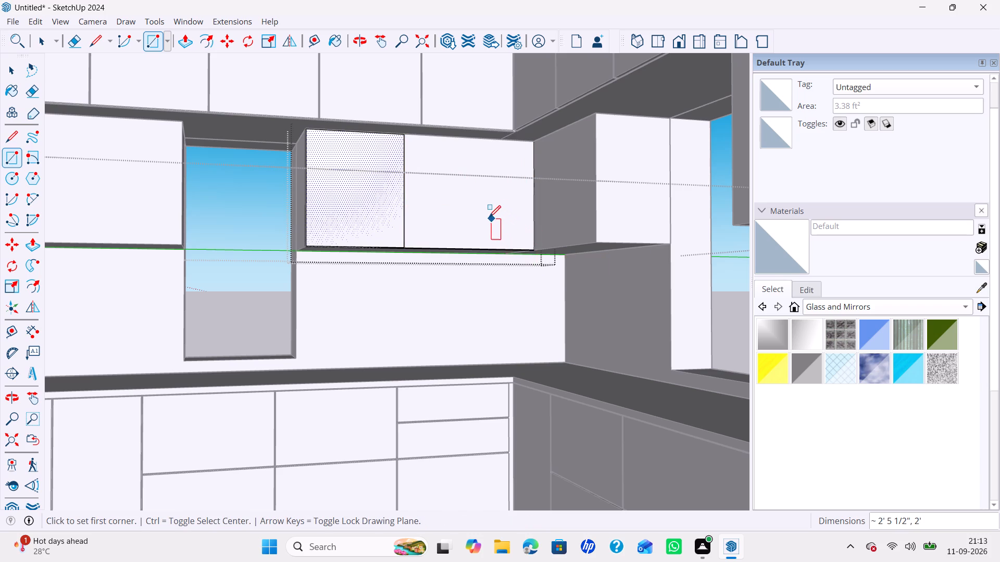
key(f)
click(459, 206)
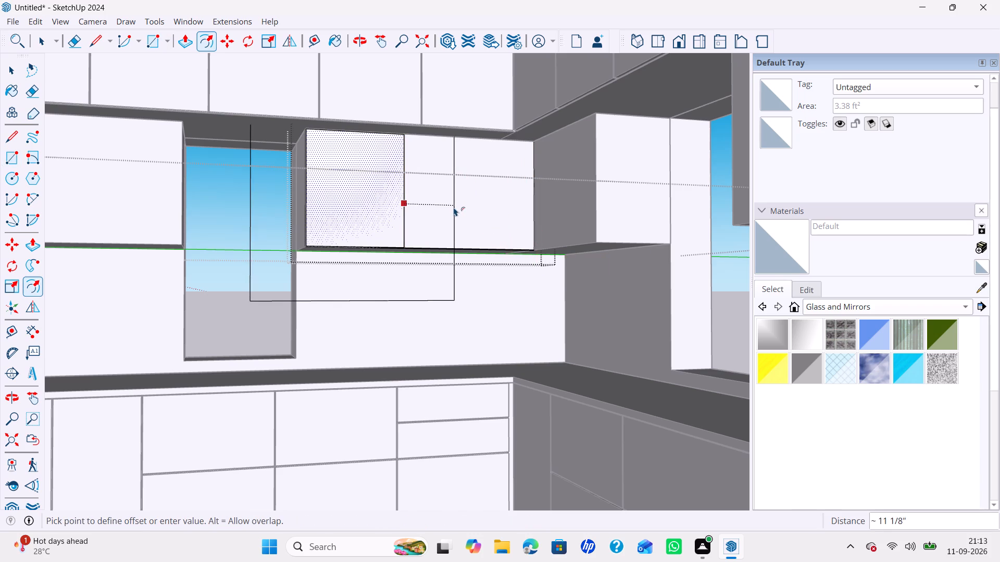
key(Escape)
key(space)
Offset the rectangle on the cabinet front beside the inner corner inward by the same 3mm.
text(f)
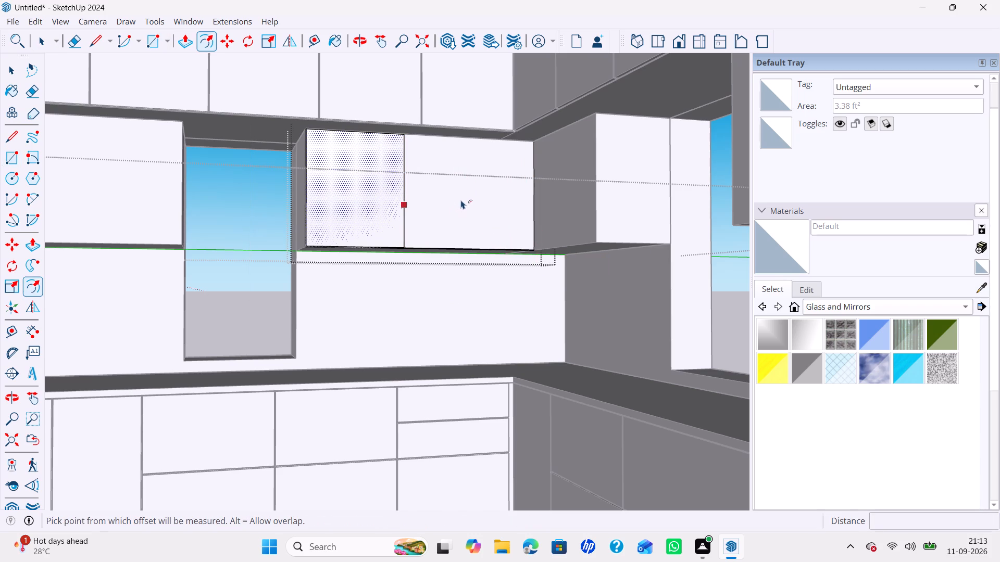
key(space)
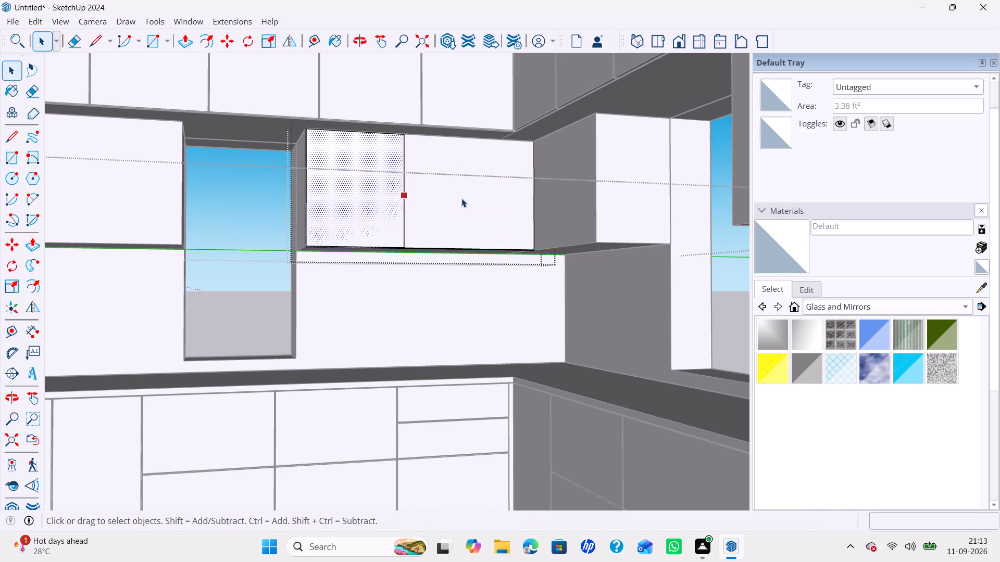
click(461, 198)
key(f)
double_click(461, 198)
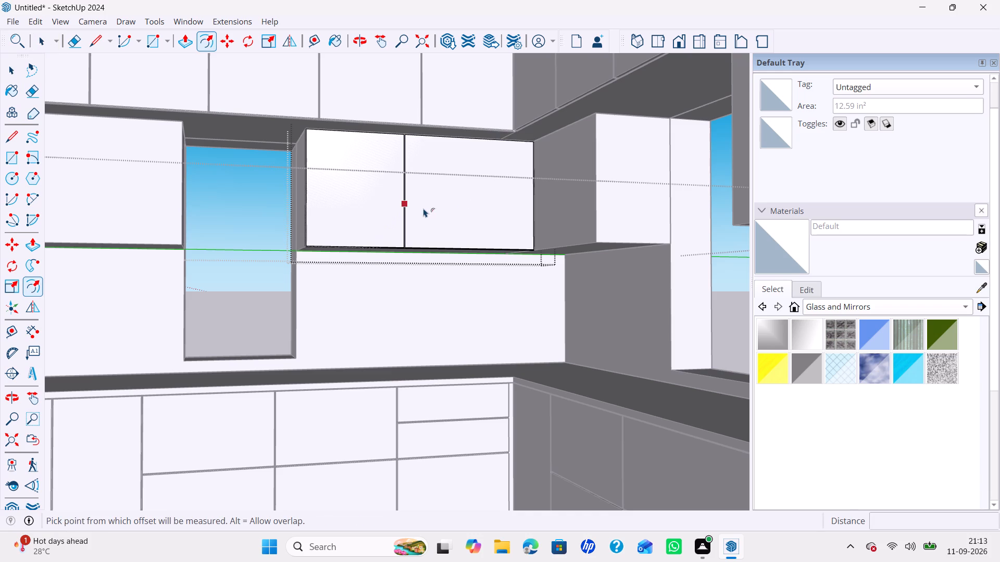
Push/Pull the two offset shutter faces on the window-side and corner-side cabinet fronts outward by 18mm.
key(p)
key(space)
click(372, 219)
key(p)
click(372, 219)
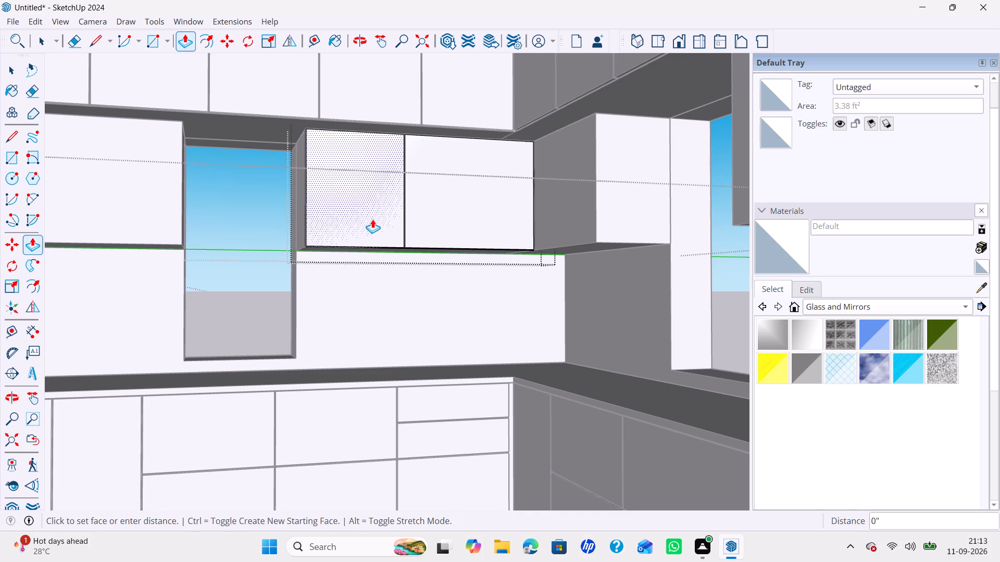
text(18mm)
key(Return)
click(452, 199)
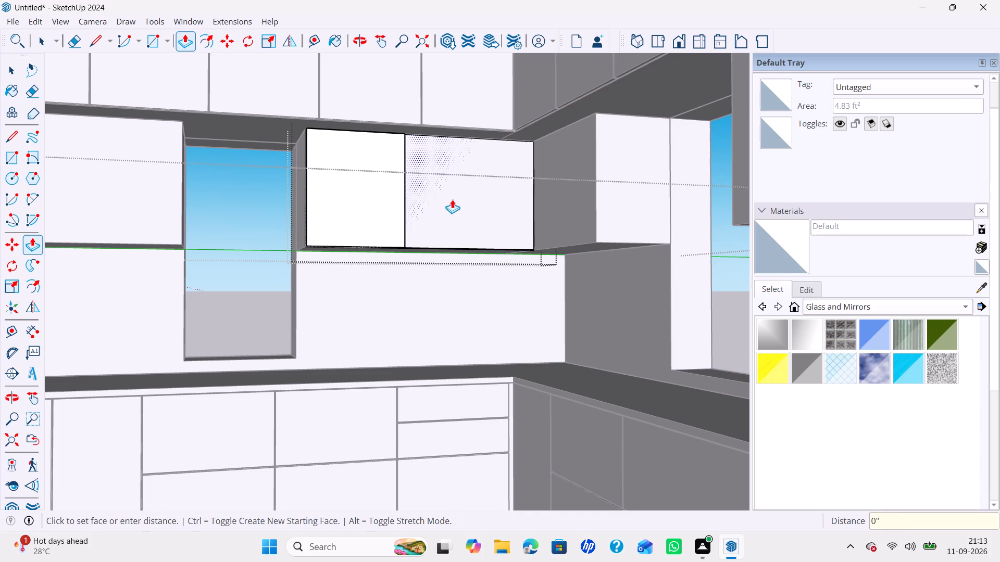
click(379, 216)
key(space)
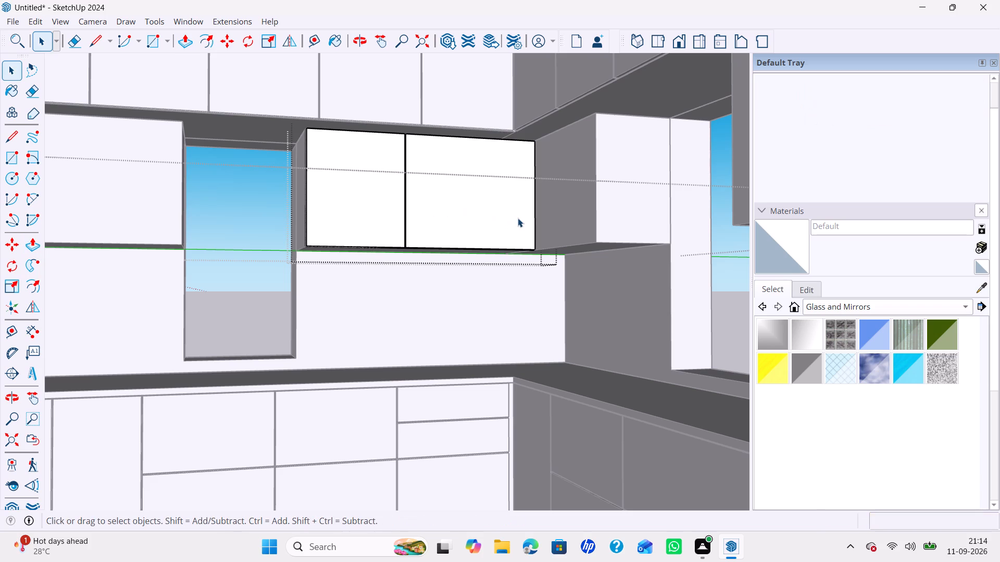
Copy the bottom edge of the adjoining cabinet's front around the inner corner 8" upward.
middle_drag(497, 220, 554, 218)
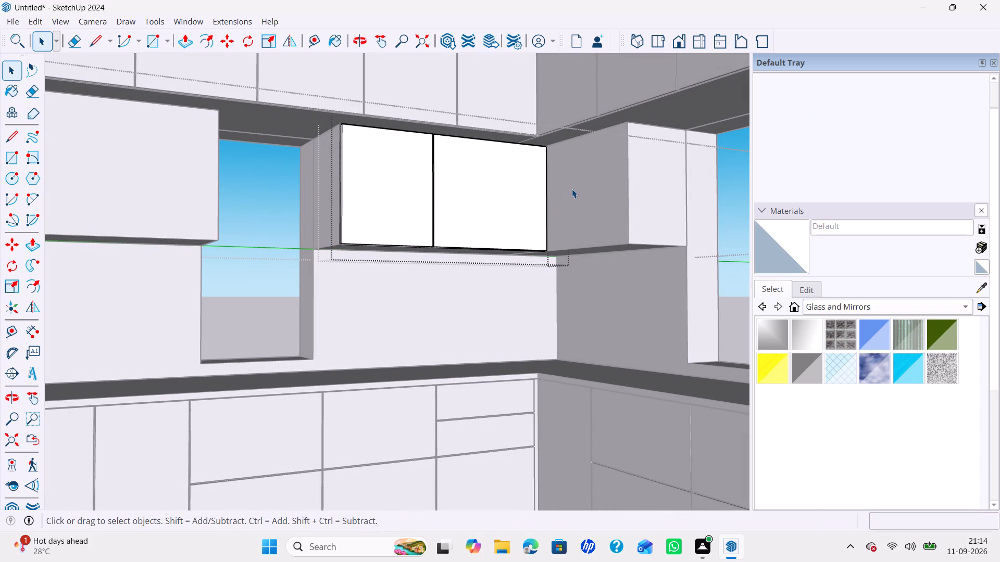
scroll(571, 206, up, 2)
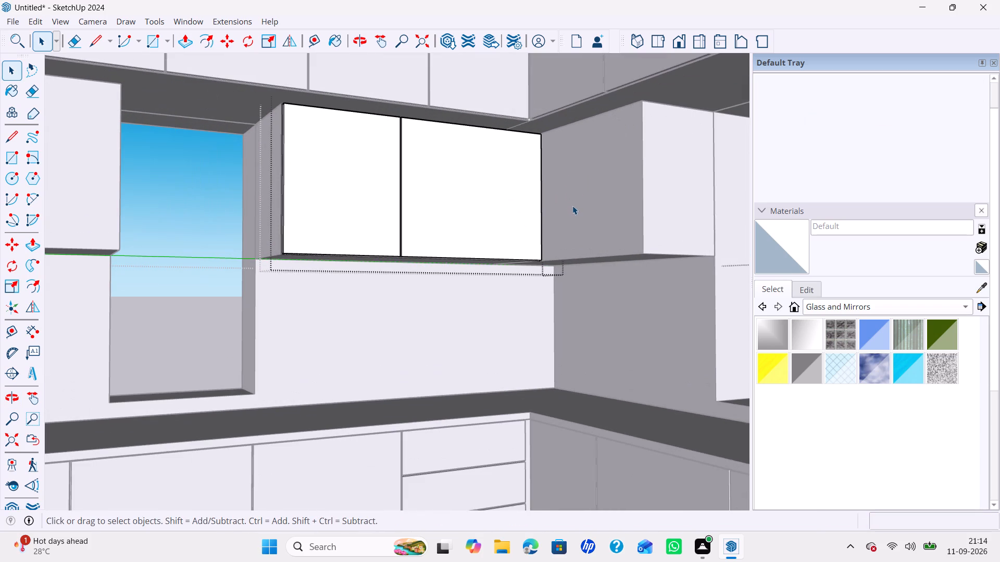
middle_drag(588, 216, 624, 223)
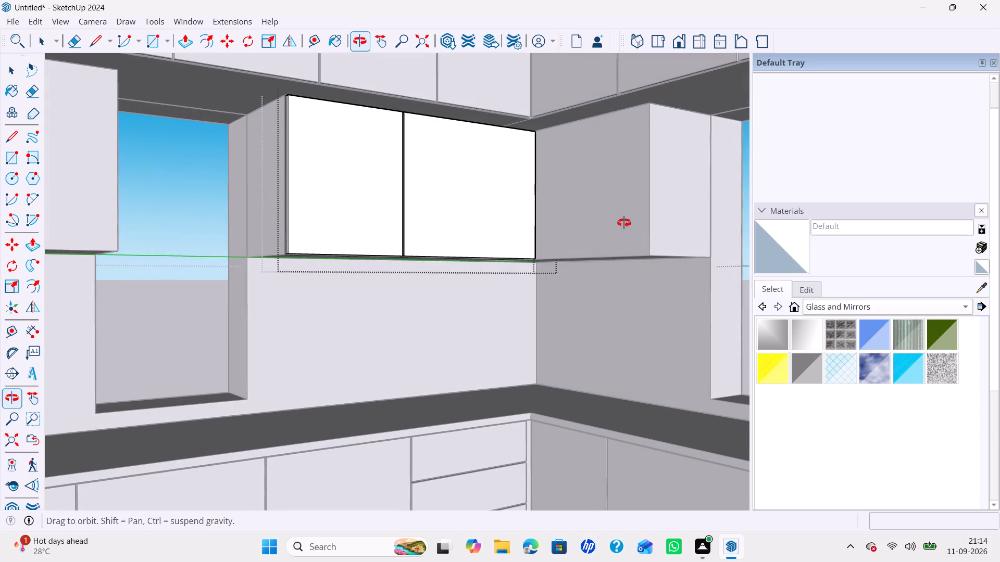
middle_drag(624, 223, 532, 208)
middle_drag(556, 214, 610, 215)
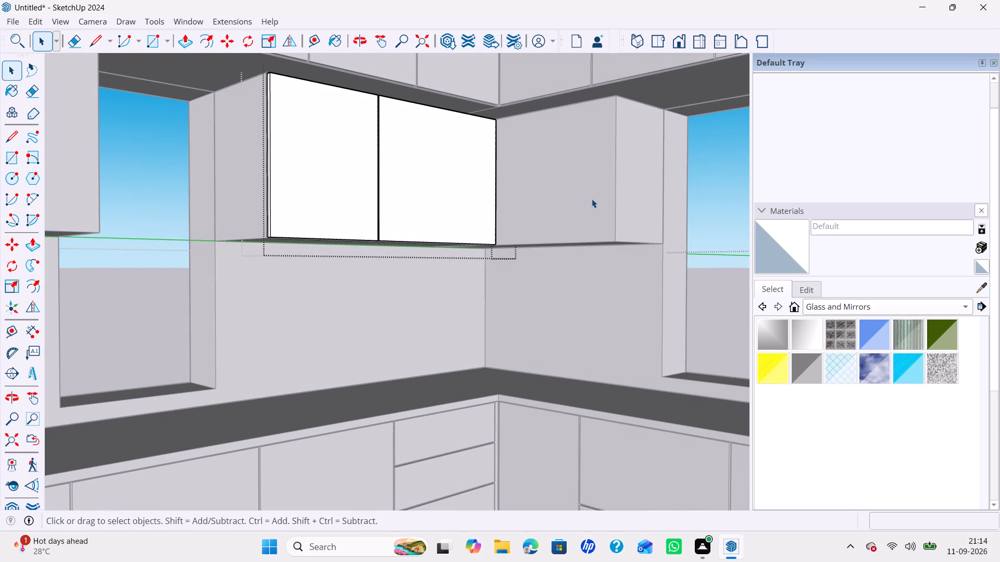
click(582, 225)
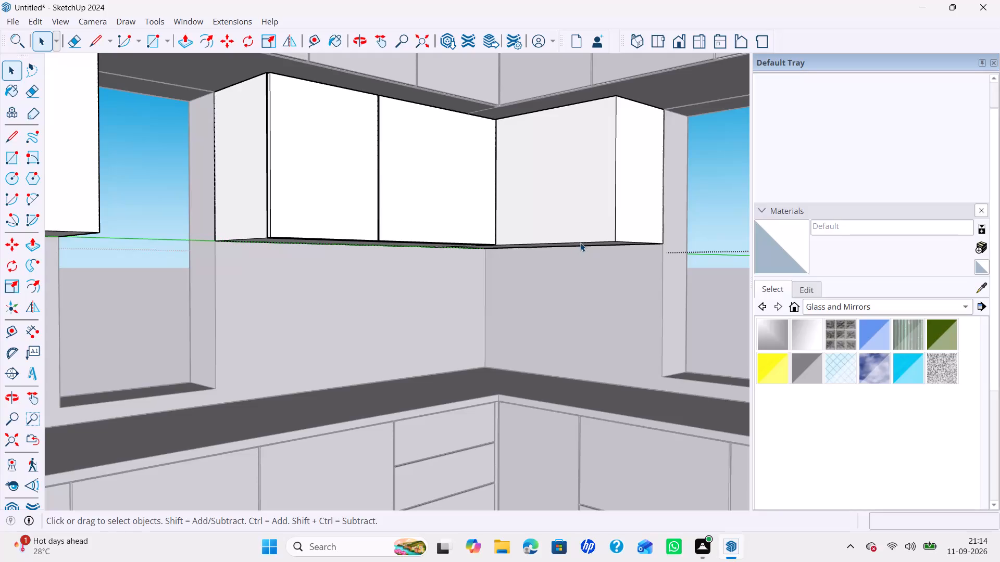
click(580, 241)
key(m)
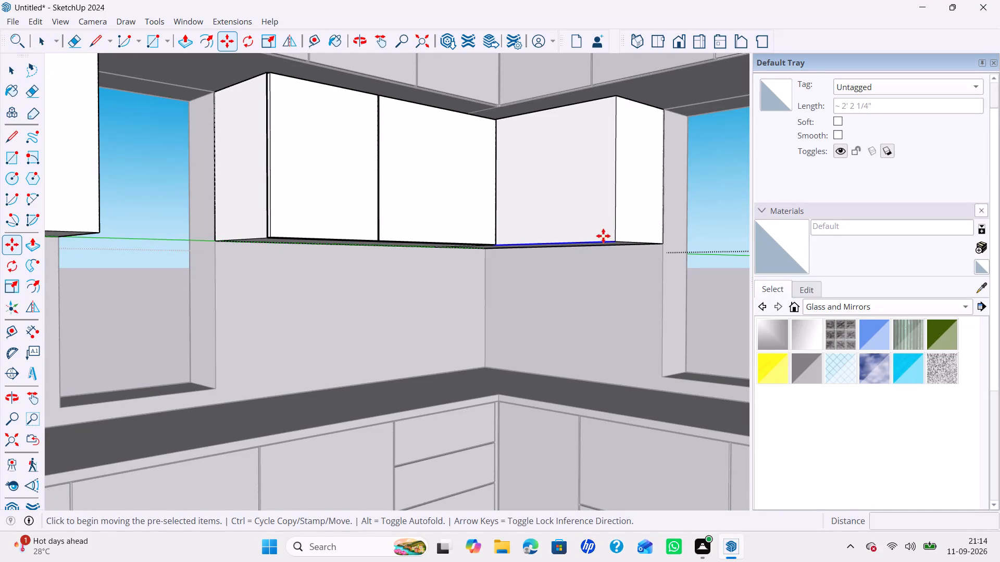
ctrl+click(615, 240)
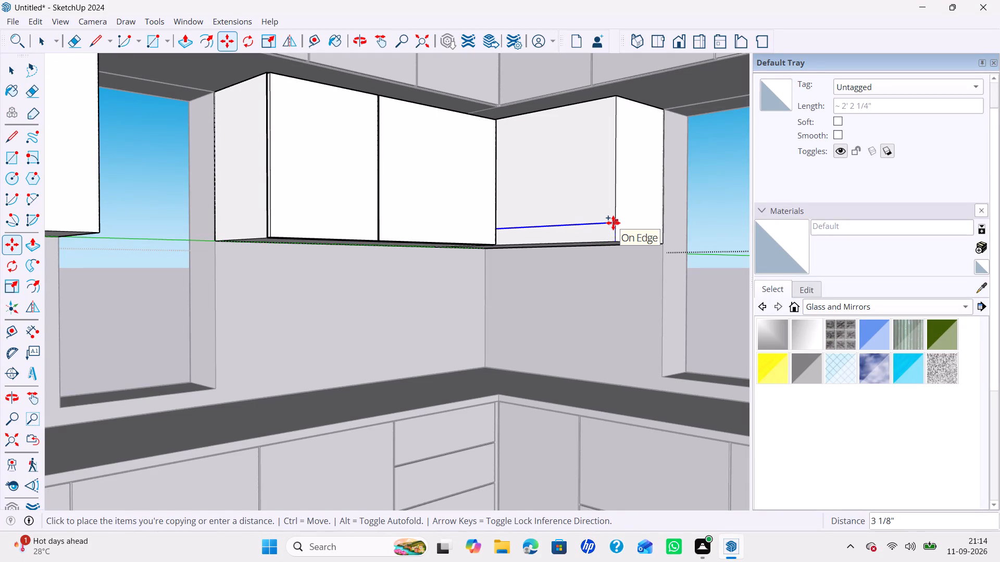
key(8)
key(shift+quotedbl)
key(Return)
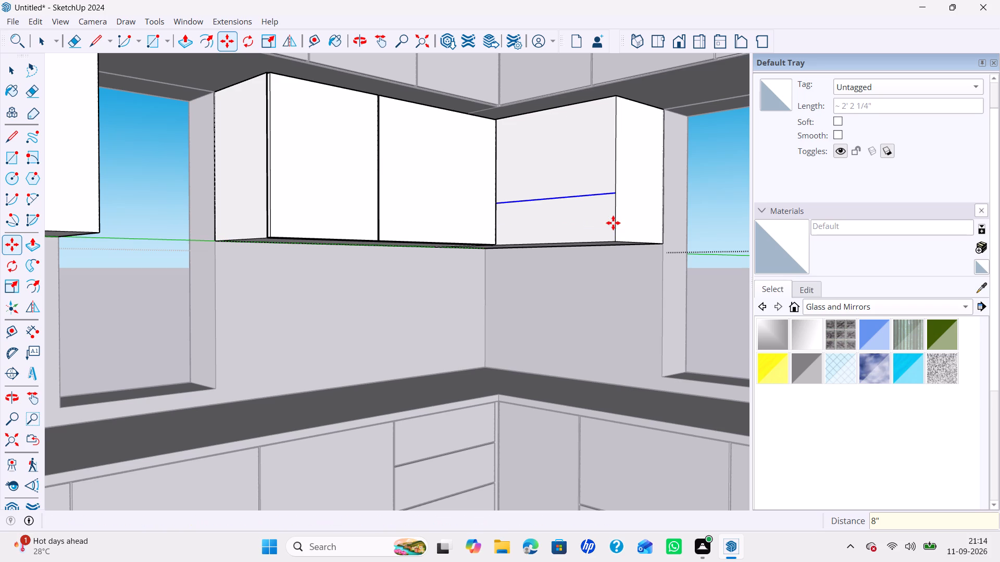
key(space)
Move the copied dividing edge on the adjoining cabinet front straight down 2".
middle_drag(580, 226, 596, 244)
scroll(596, 235, down, 1)
shift+middle_drag(595, 235, 511, 202)
shift+middle_click(511, 202)
middle_drag(528, 214, 542, 224)
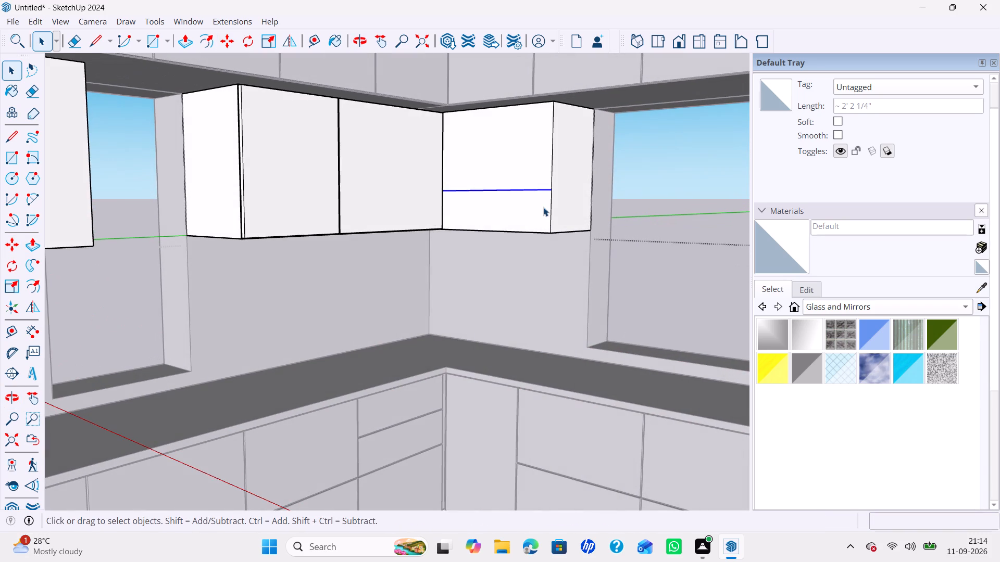
key(m)
click(549, 188)
key(Up)
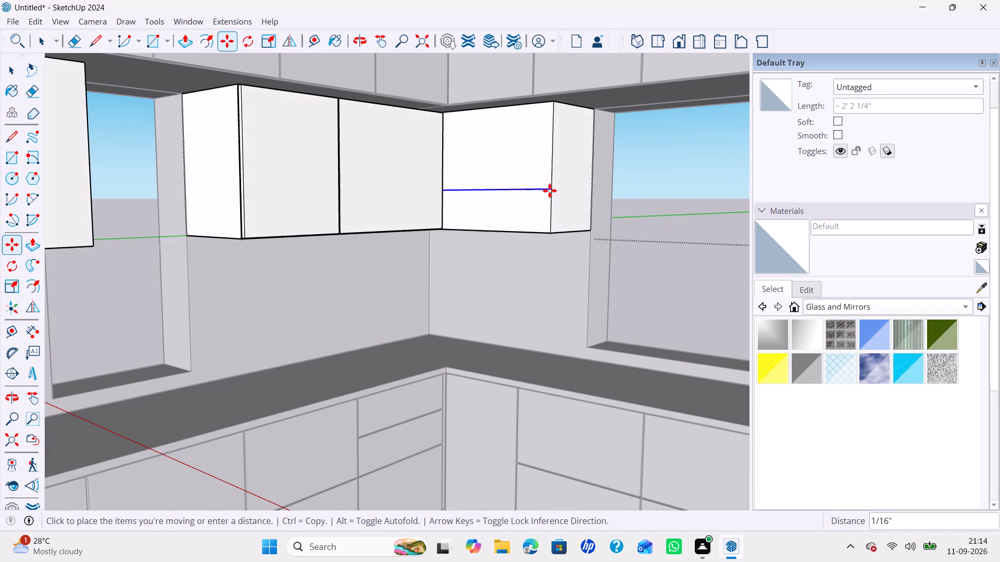
text(2")
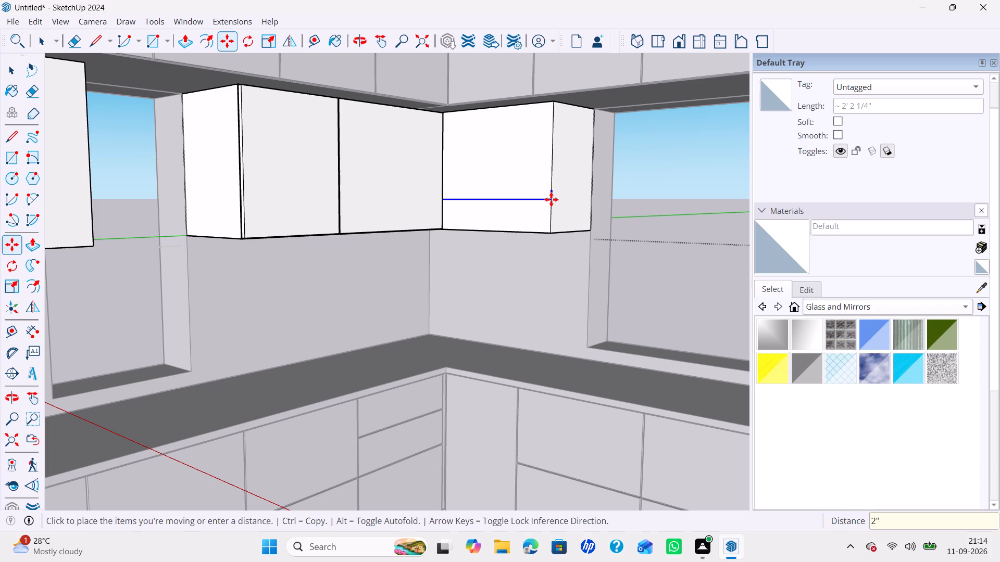
key(Return)
key(space)
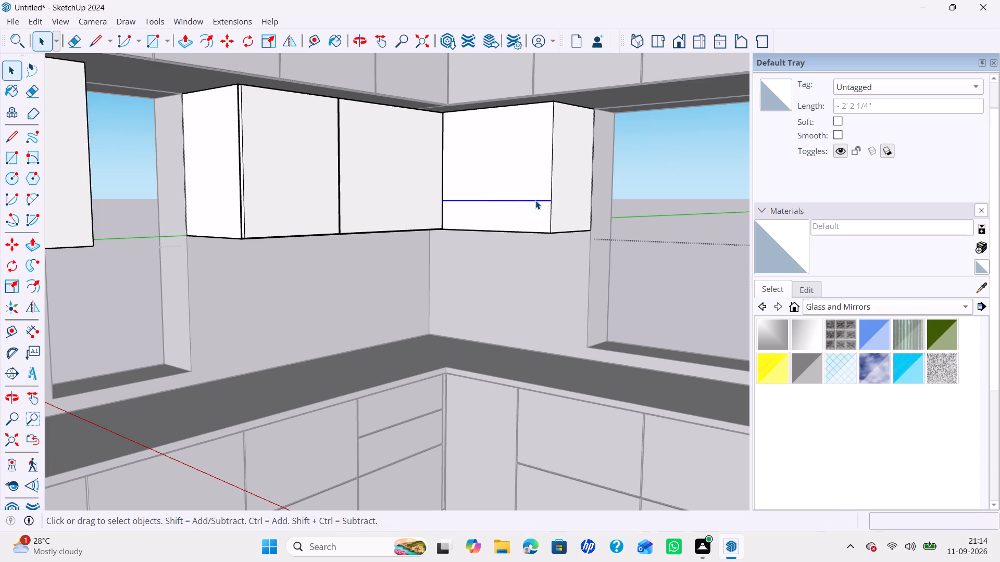
Make a new group and draw a rectangle about 2' 13/16" by 1' 6" on the adjoining cabinet front above the dividing edge.
right_click(642, 149)
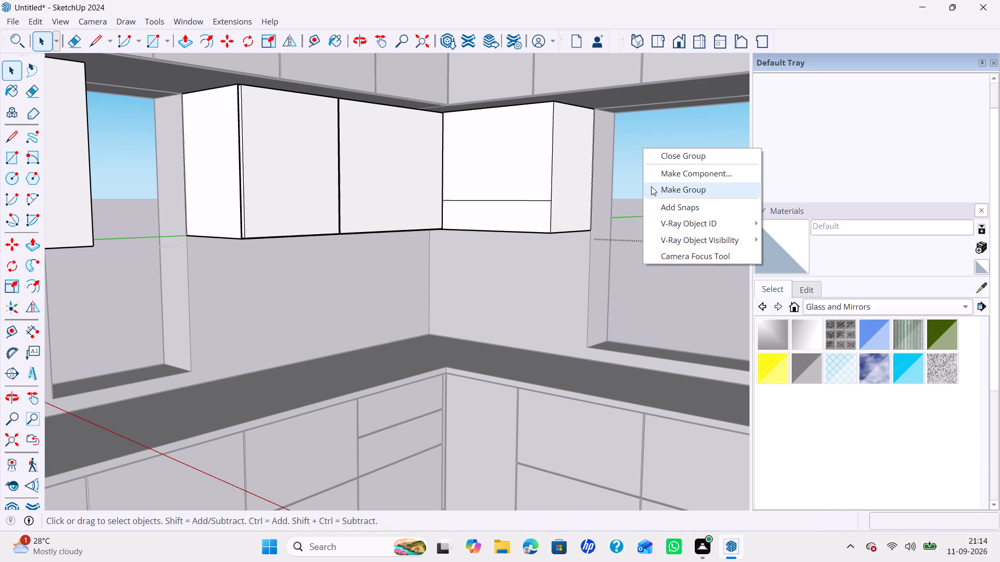
click(651, 186)
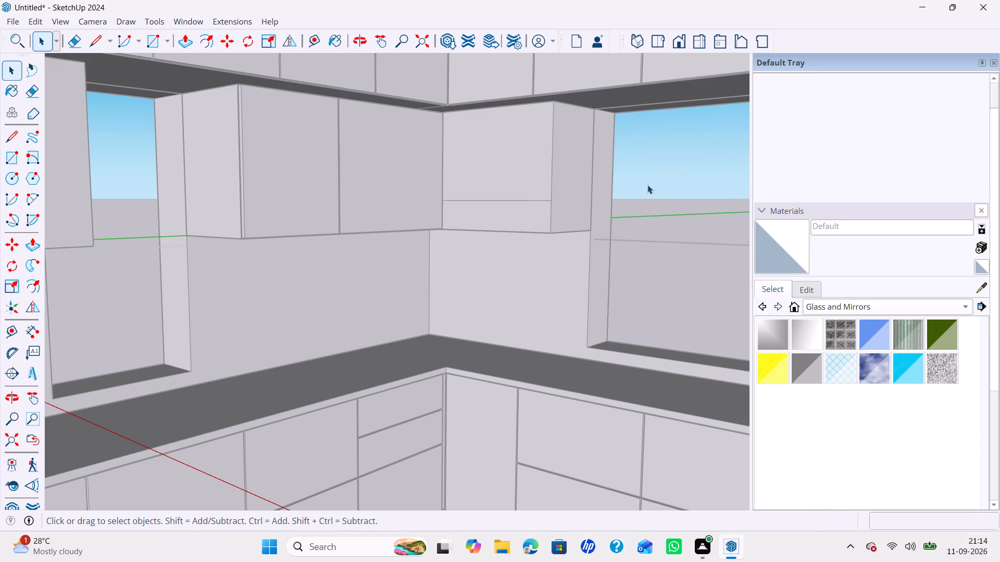
key(r)
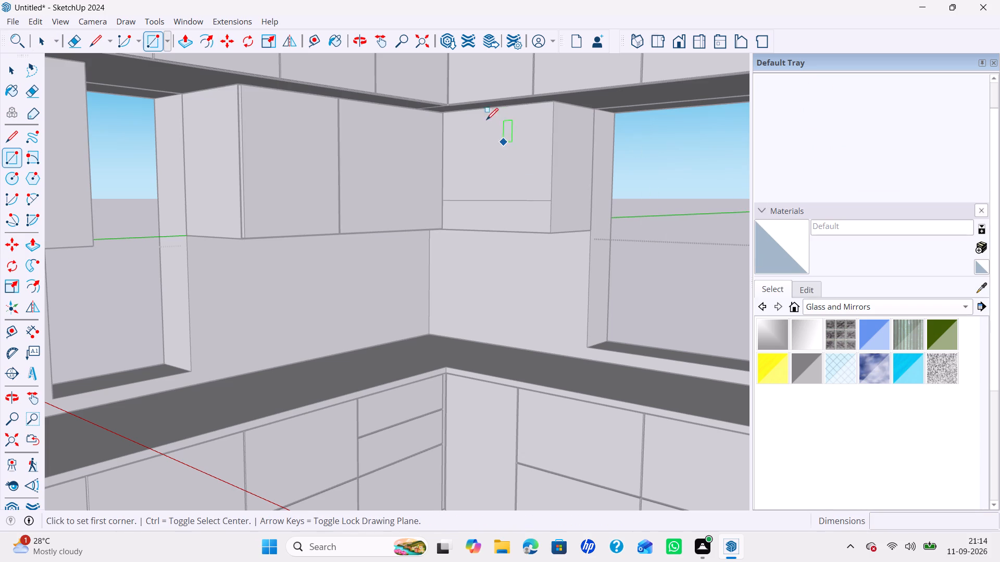
click(552, 199)
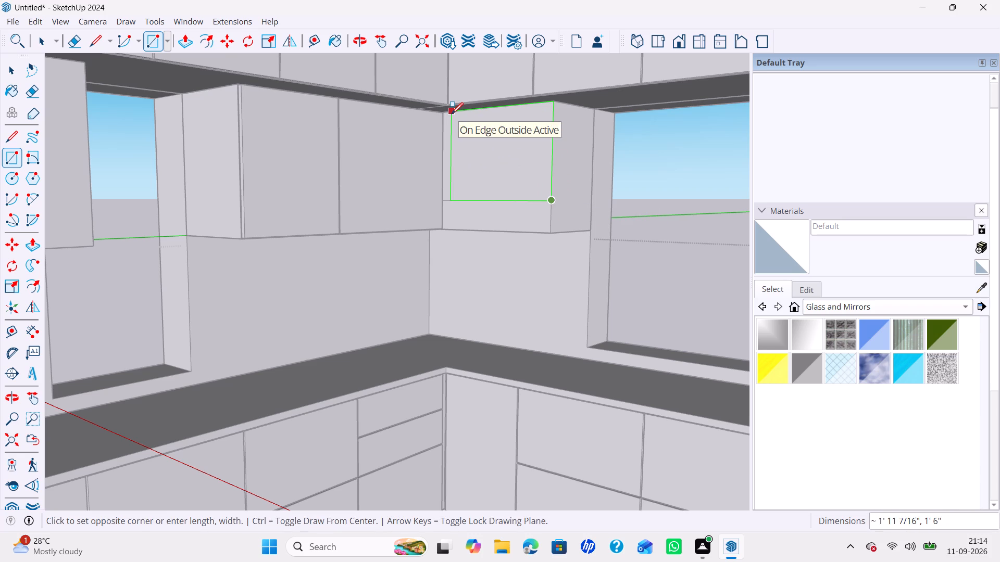
scroll(446, 113, up, 8)
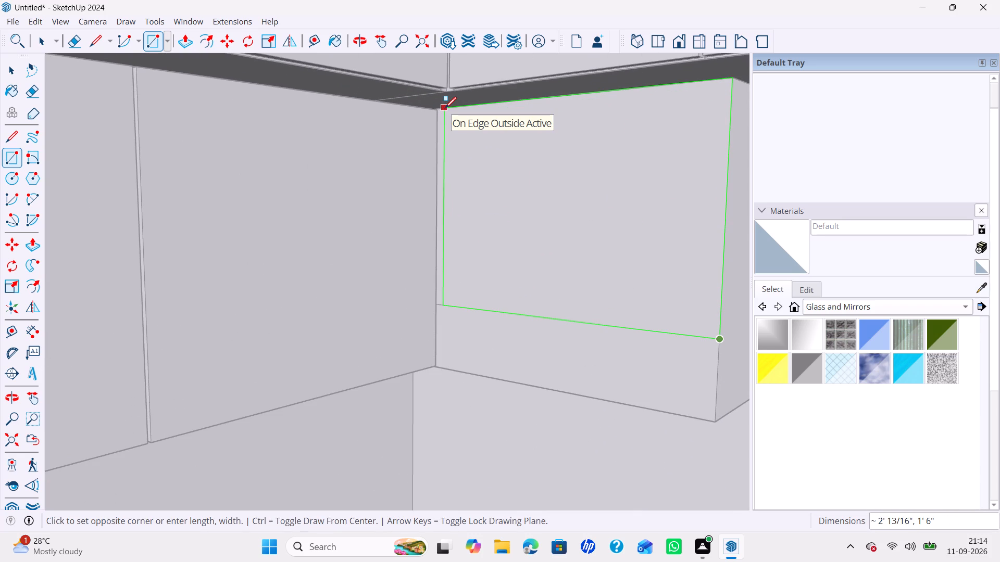
click(444, 108)
key(space)
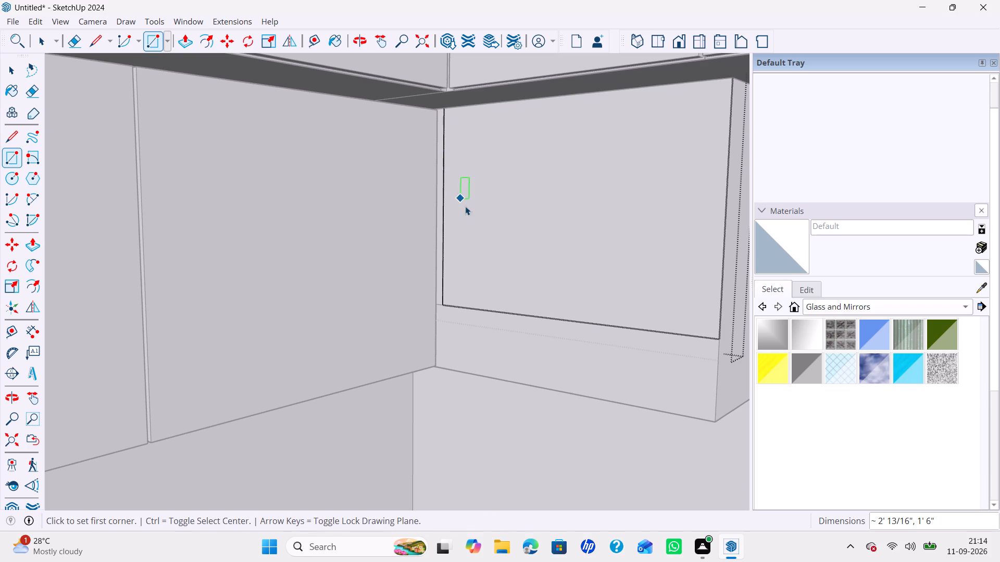
Offset the new rectangle above the dividing edge inward by 3mm.
scroll(481, 269, down, 3)
key(f)
click(479, 264)
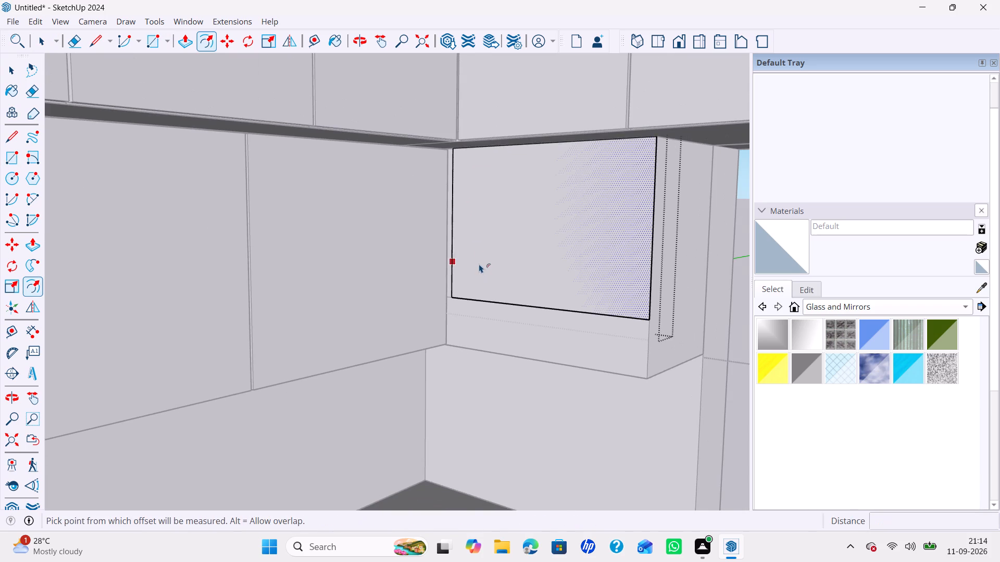
text(3mm)
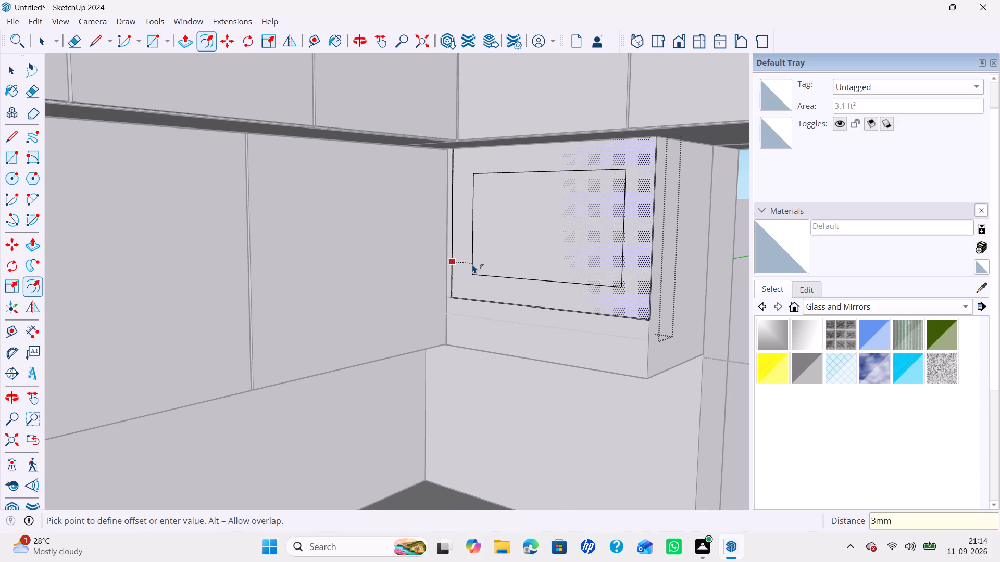
key(Return)
key(space)
Push/Pull the offset face above the dividing edge outward by 18mm and leave the shutter group.
key(p)
click(477, 259)
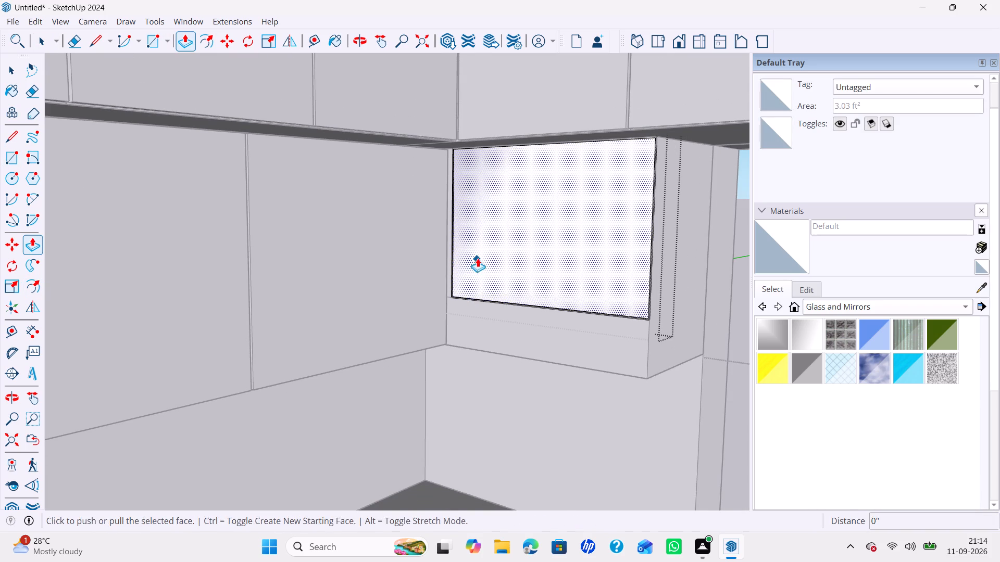
text(18mm)
key(Return)
key(space)
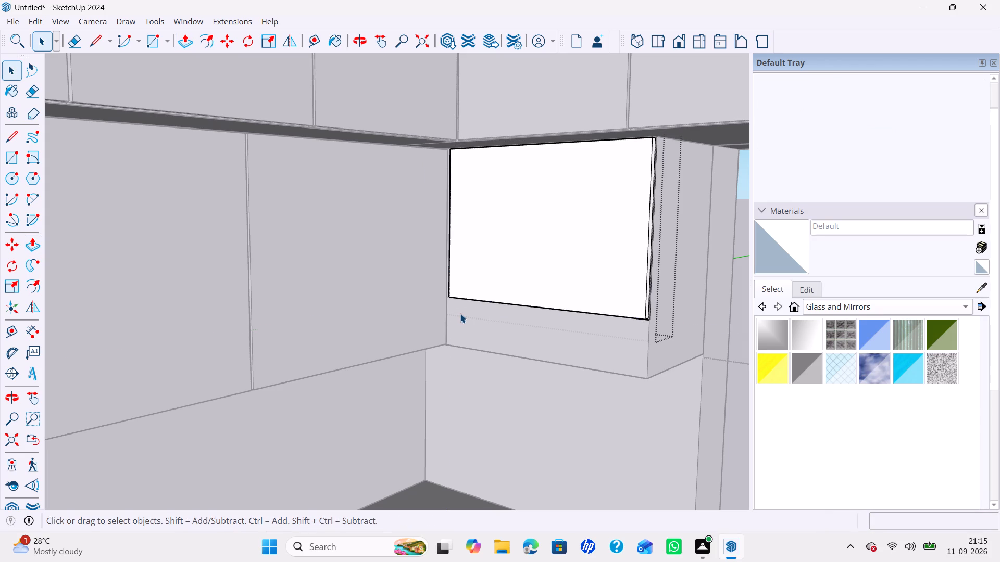
click(460, 314)
scroll(461, 315, up, 4)
scroll(530, 350, down, 6)
click(439, 405)
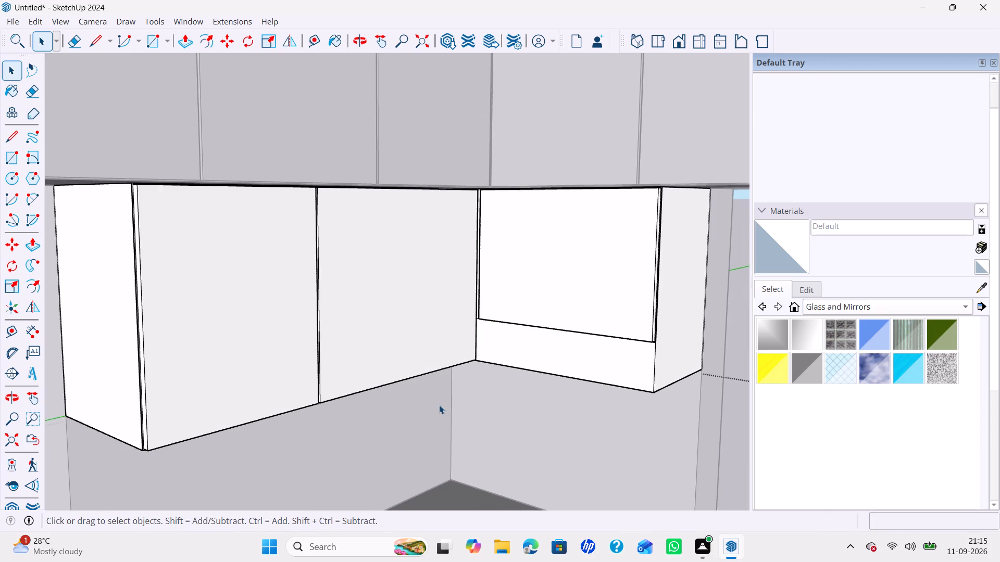
Draw a 6" vertical line below the new shutter's inner-corner end, from the dividing edge to the cabinet's bottom edge.
click(565, 348)
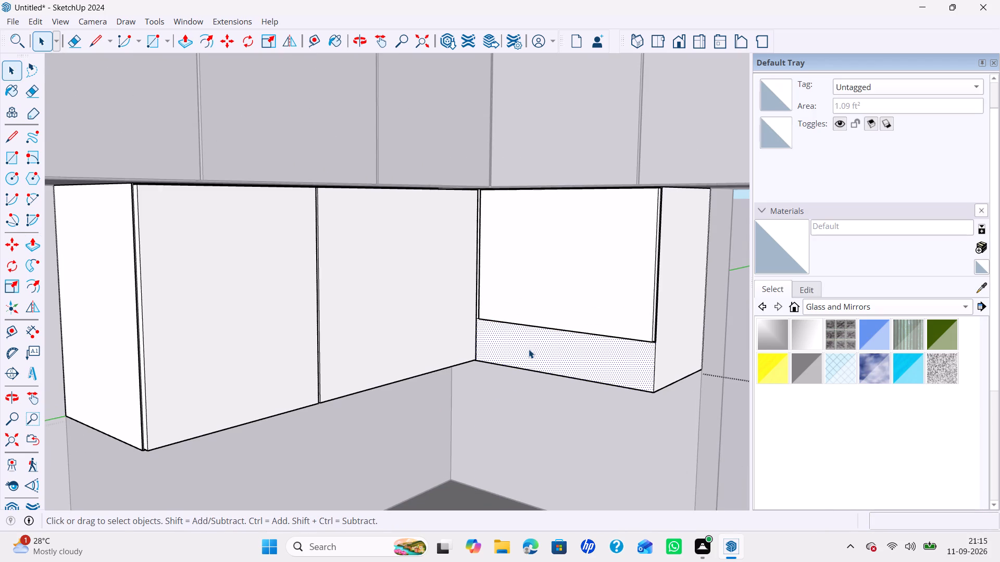
key(l)
scroll(523, 348, up, 6)
middle_drag(490, 324, 573, 247)
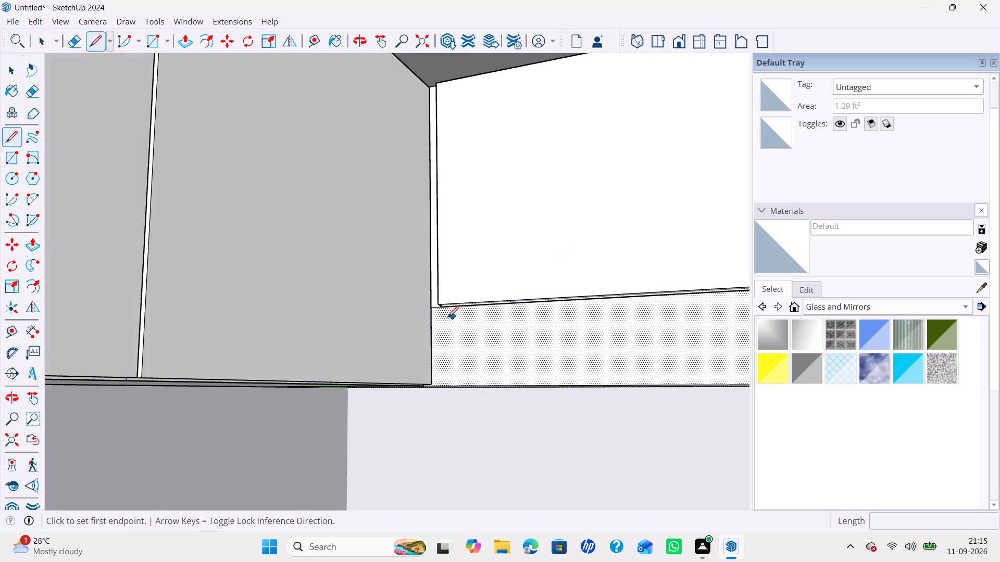
scroll(438, 317, up, 9)
click(445, 292)
scroll(451, 442, down, 1)
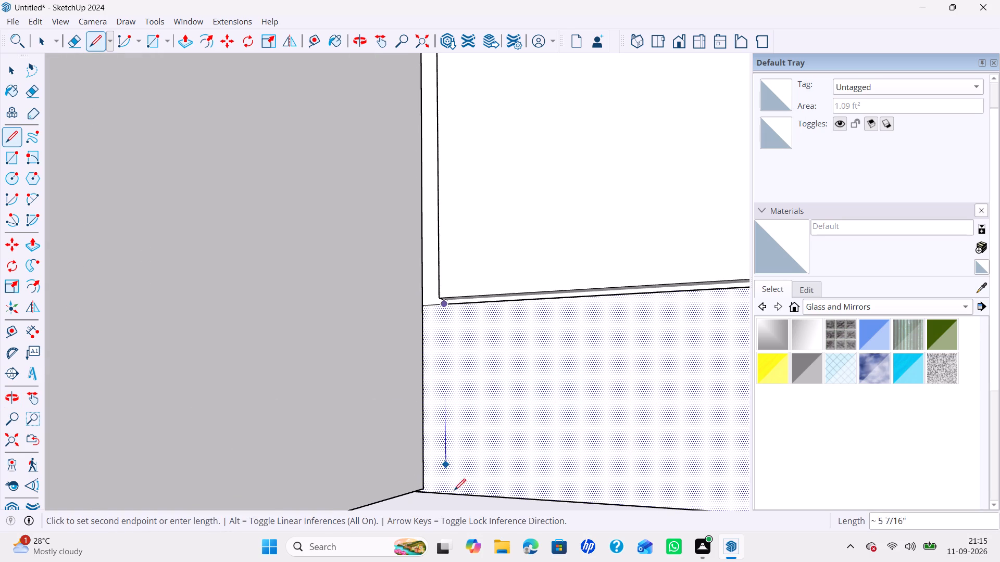
key(Up)
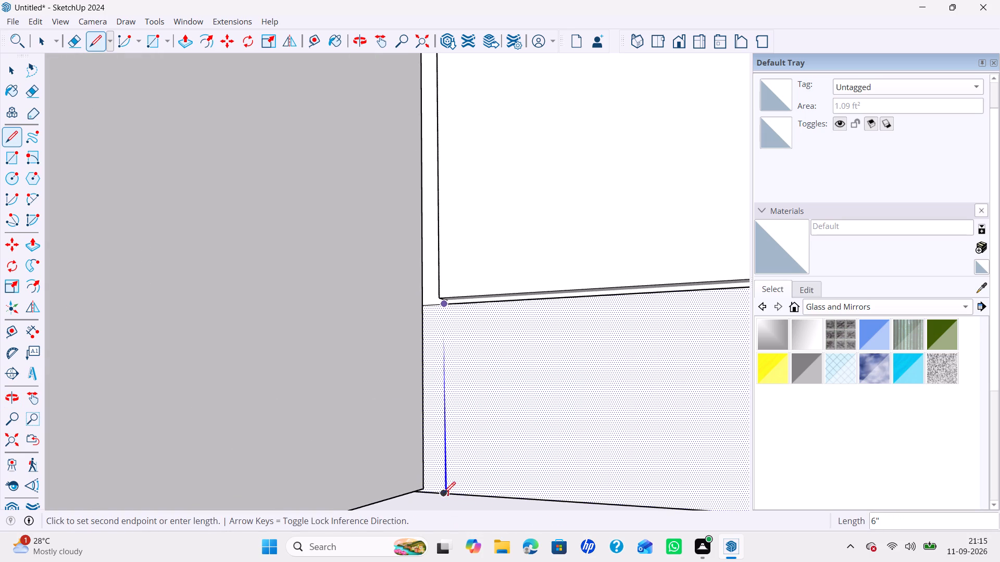
click(443, 494)
key(space)
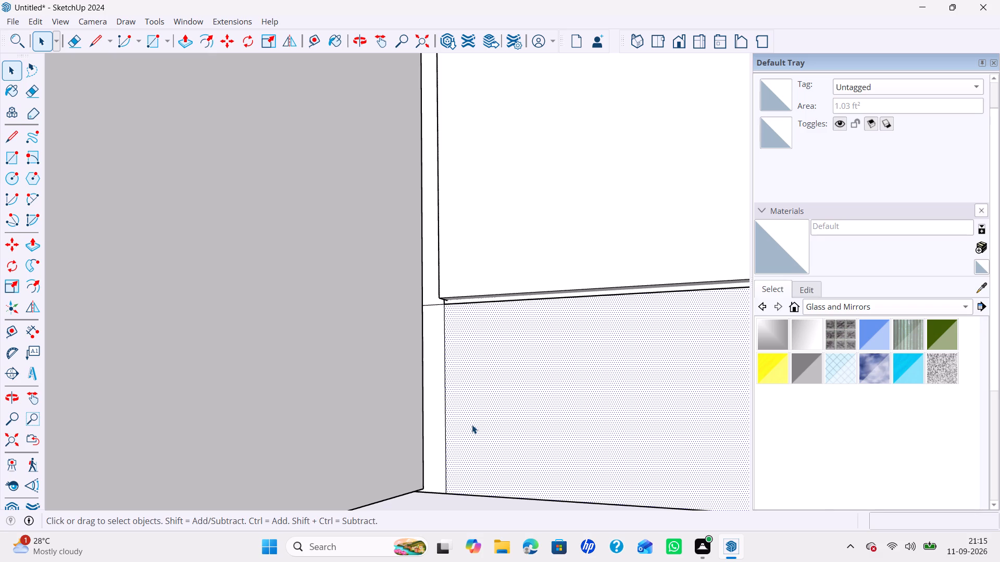
Offset the face of the 6" section below the corner shutter inward by 18mm.
key(f)
click(474, 419)
text(19)
key(BackSpace)
text(8mm)
key(Return)
key(space)
scroll(490, 408, down, 6)
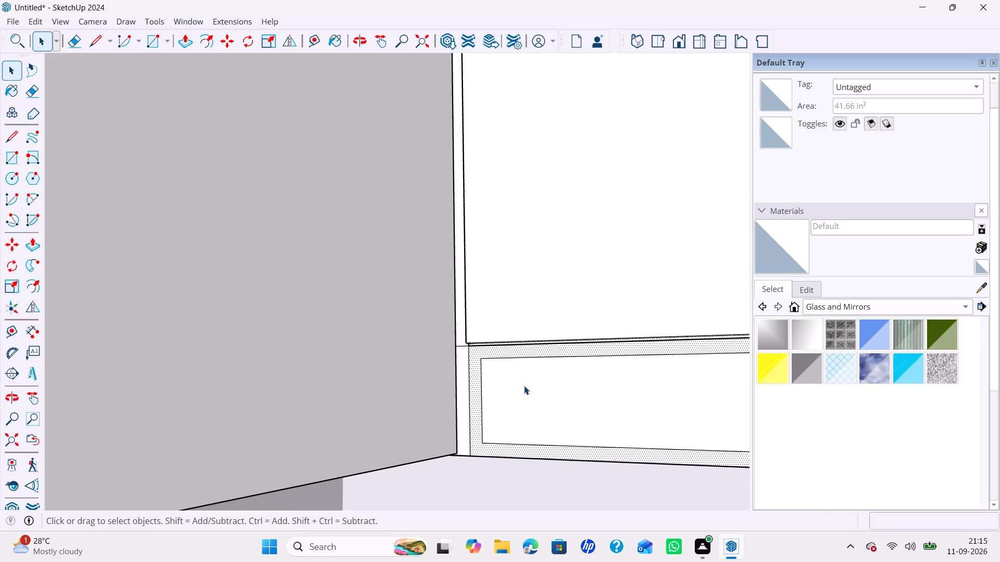
Push/Pull the 18mm border of the section below the corner shutter outward about 11/16", flush with the shutter front.
scroll(524, 386, down, 2)
key(p)
click(499, 357)
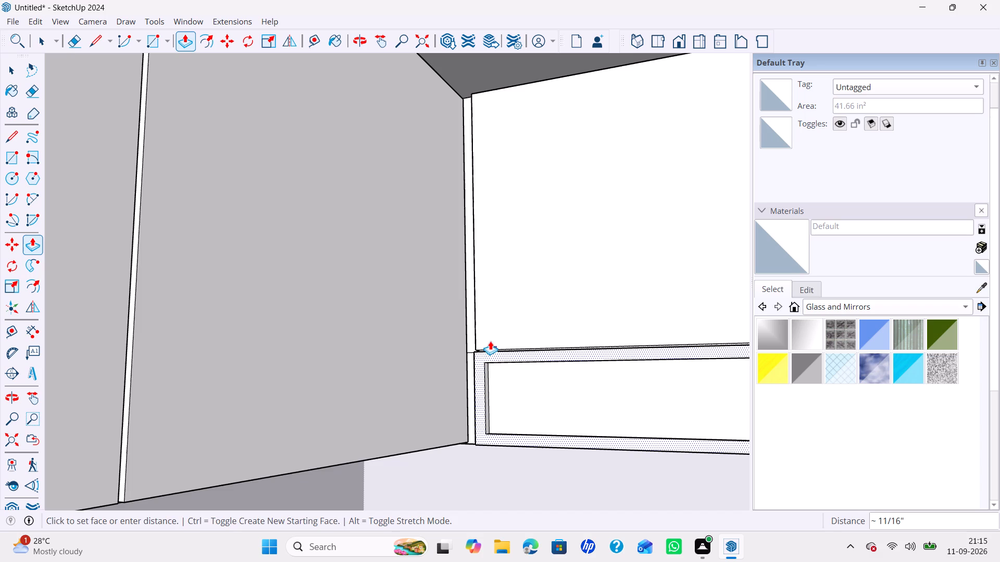
click(490, 334)
Push/Pull the inner face of the section below the corner shutter inward 9 13/16" to form an open niche.
key(space)
click(501, 395)
key(p)
click(501, 395)
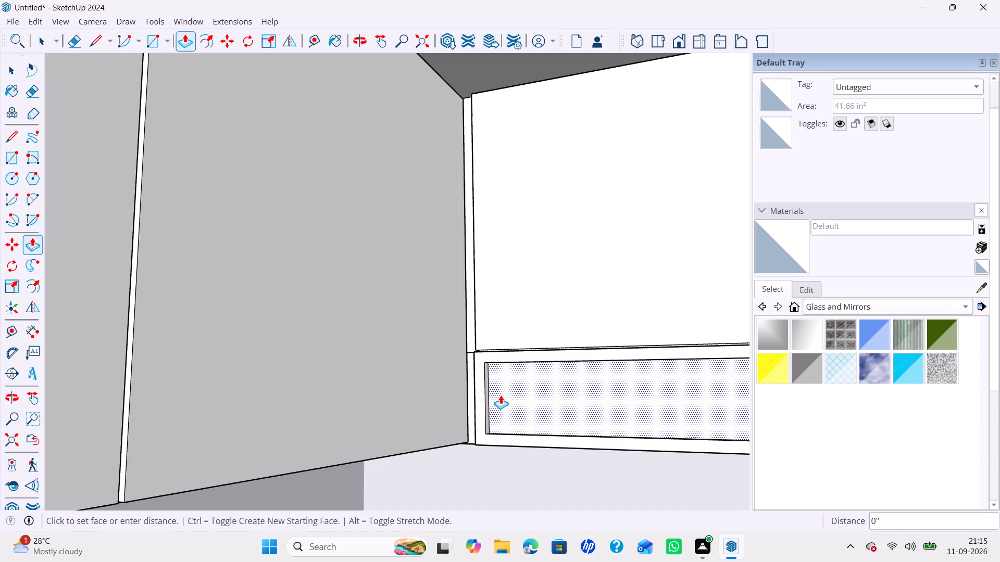
click(540, 386)
middle_click(613, 266)
middle_drag(612, 266, 585, 346)
middle_drag(611, 281, 539, 449)
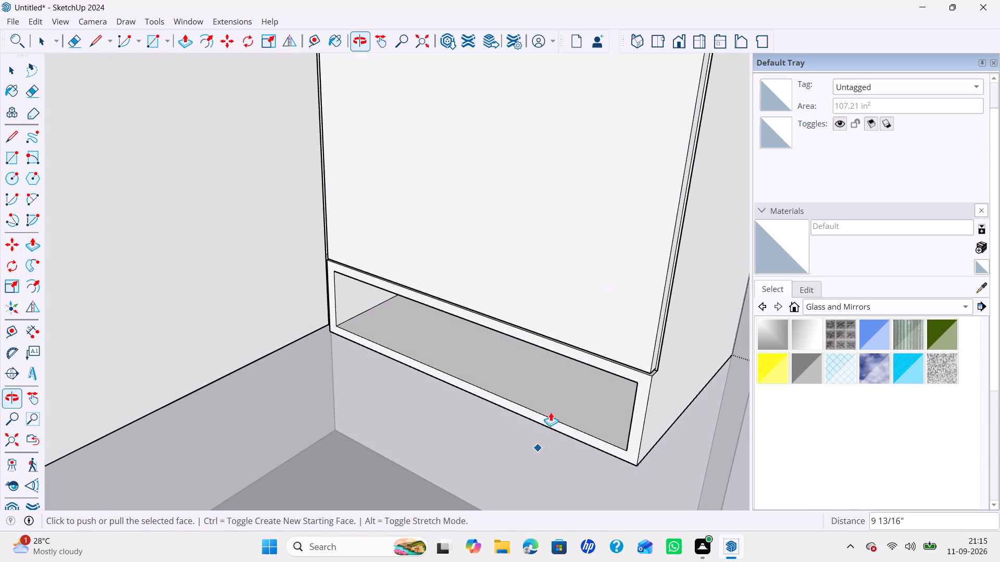
key(space)
Draw a 2' vertical line from the bottom edge's midpoint to the top edge of the undivided cabinet front beyond the niche-side window.
scroll(540, 389, down, 6)
shift+middle_drag(540, 377, 584, 305)
middle_drag(544, 335, 633, 313)
scroll(455, 328, down, 3)
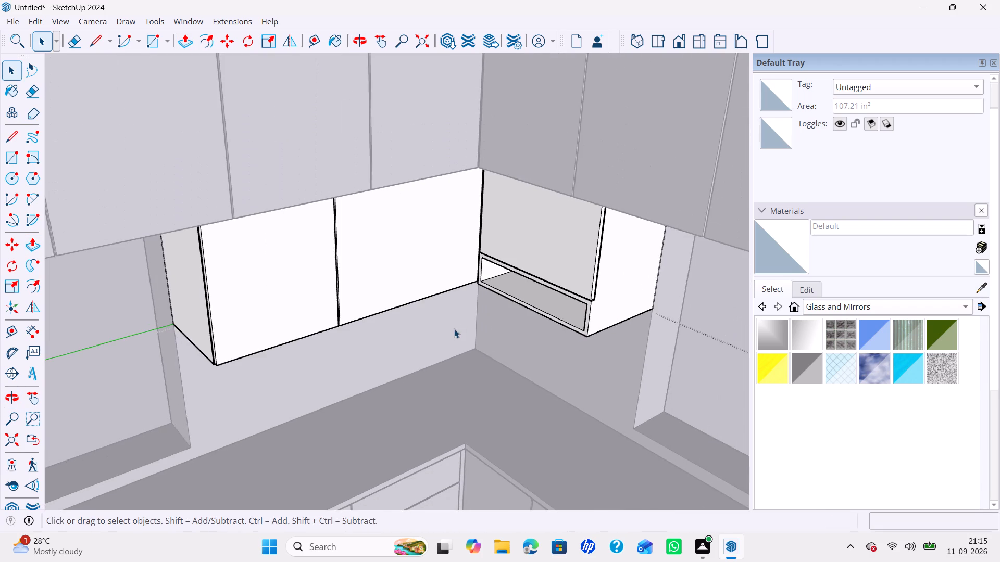
shift+middle_drag(455, 330, 497, 324)
middle_drag(479, 314, 458, 402)
scroll(441, 362, down, 9)
shift+middle_drag(444, 365, 376, 289)
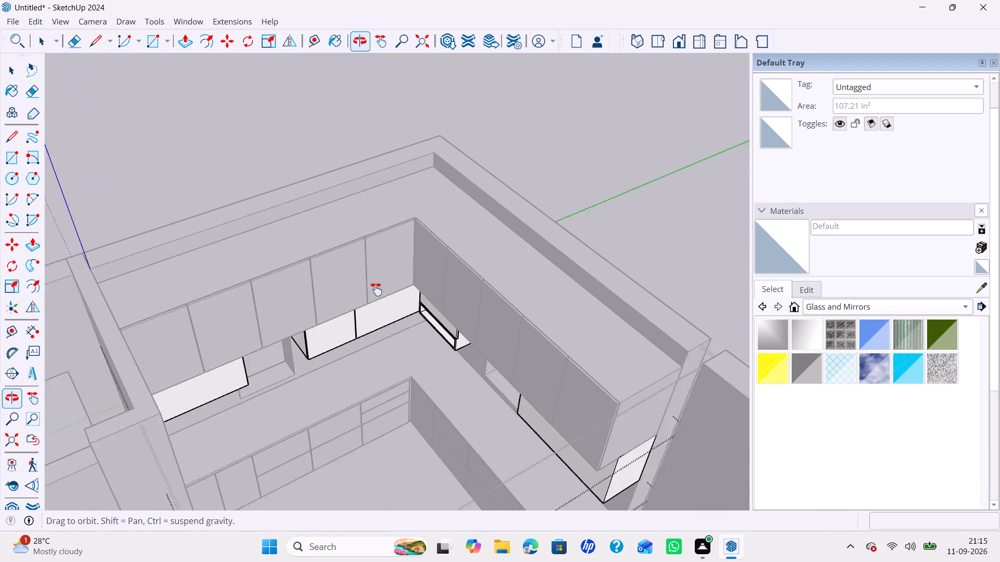
shift+middle_drag(376, 289, 374, 287)
middle_drag(396, 326, 512, 301)
middle_drag(507, 328, 534, 285)
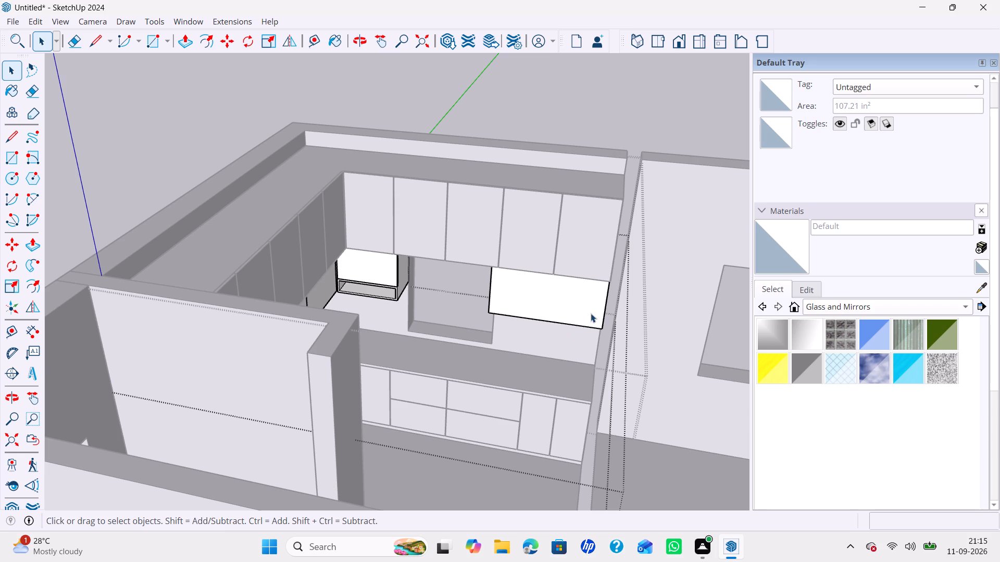
scroll(586, 353, down, 2)
scroll(589, 354, up, 5)
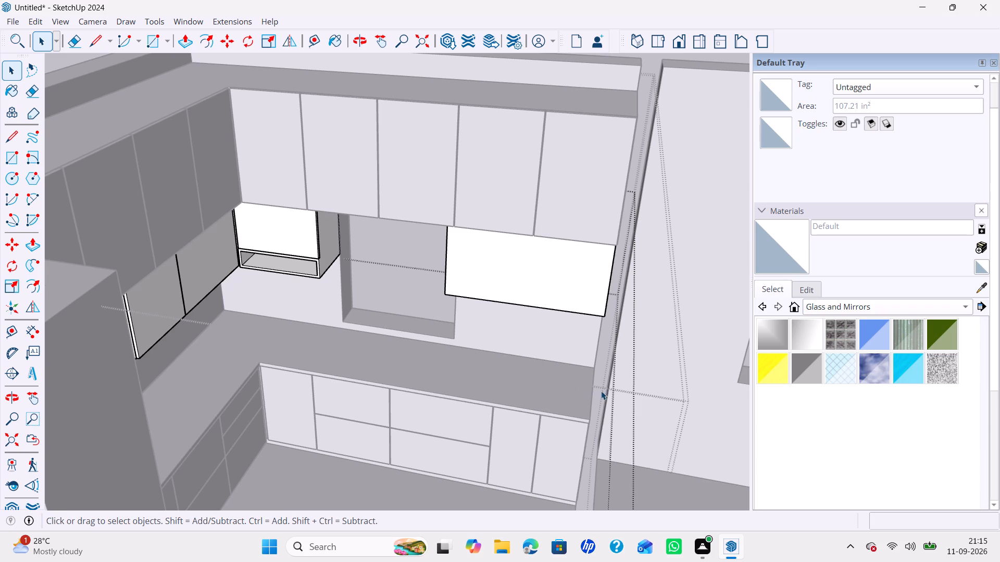
middle_drag(552, 319, 560, 276)
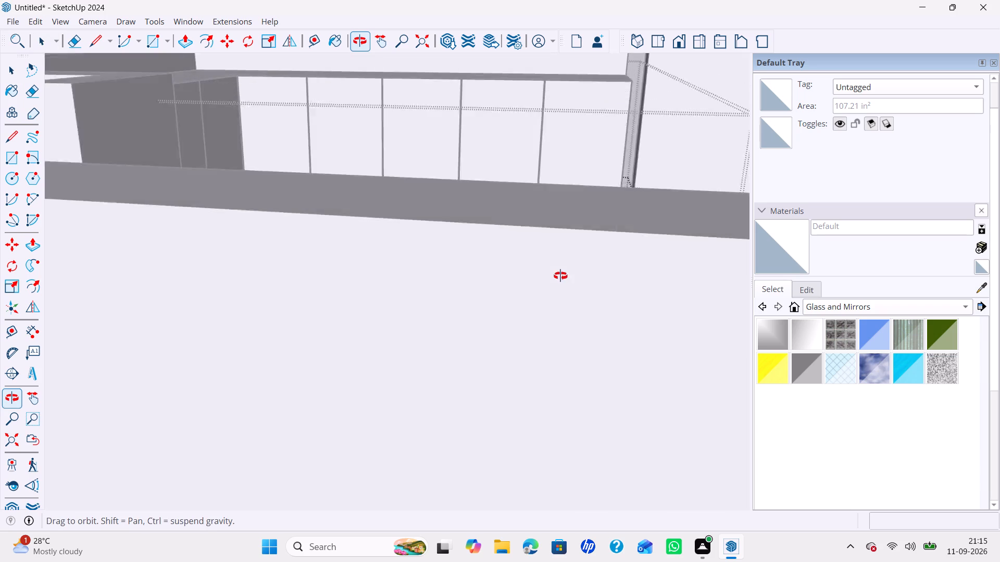
middle_drag(560, 276, 461, 206)
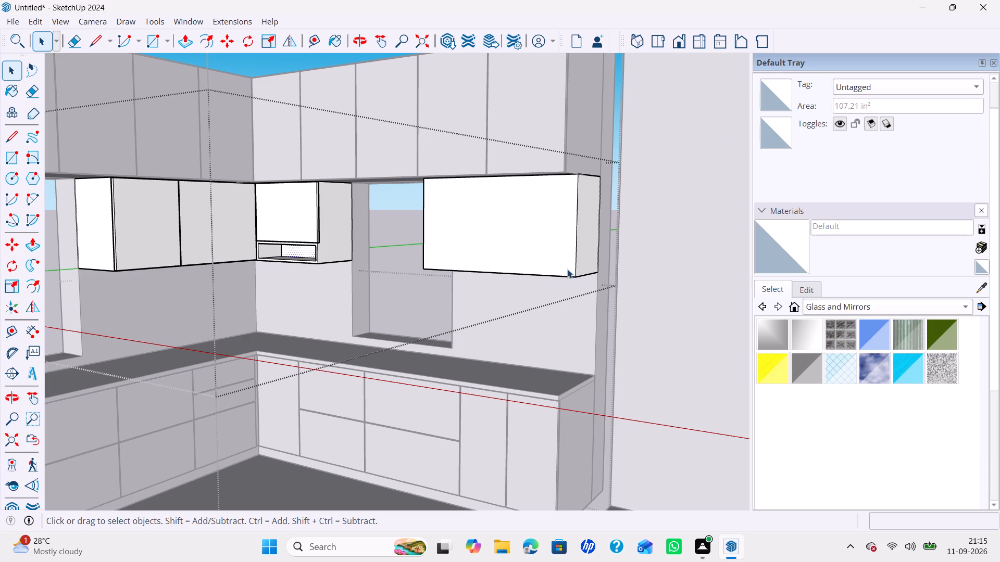
key(l)
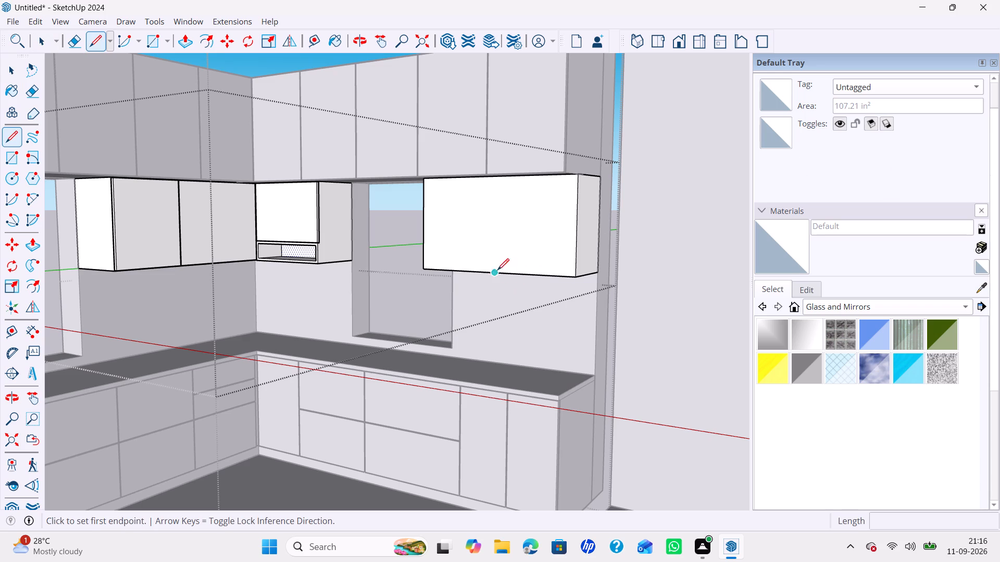
key(space)
key(l)
click(492, 274)
scroll(474, 189, up, 4)
scroll(514, 173, up, 4)
click(504, 172)
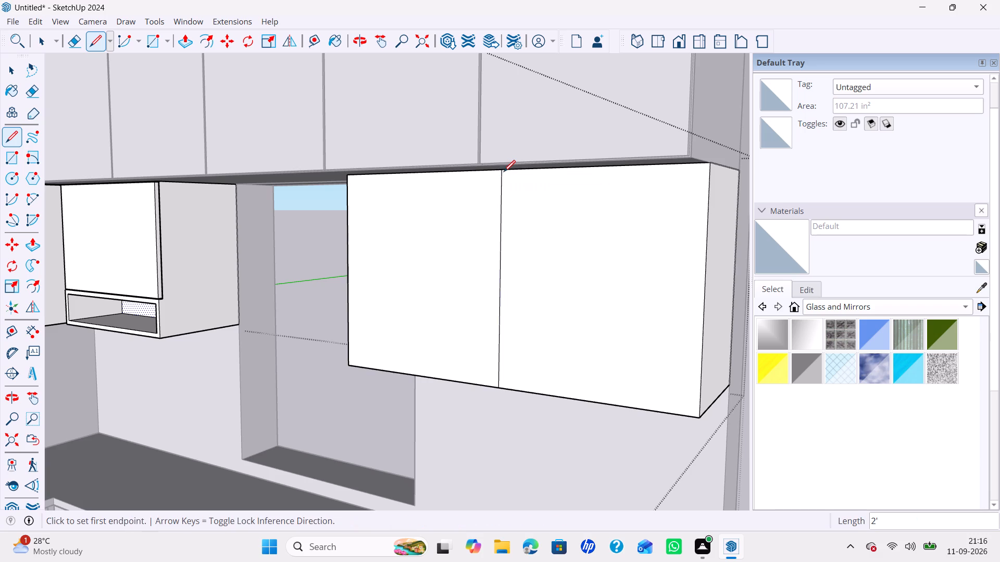
Make a new group and draw two adjoining rectangles, each 2' by 1' 9", over the two halves of the divided cabinet front.
key(space)
right_click(272, 274)
click(305, 316)
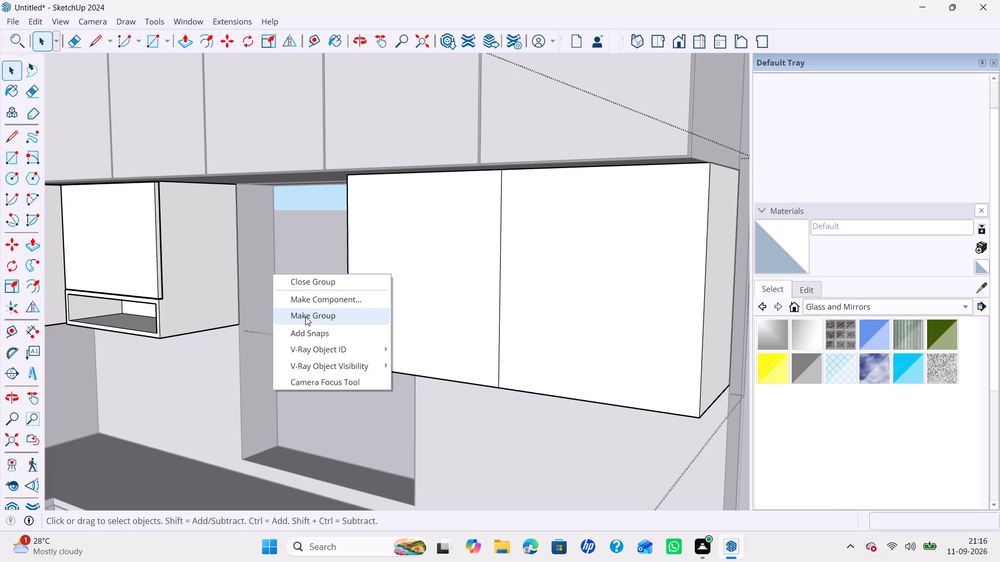
key(r)
click(348, 365)
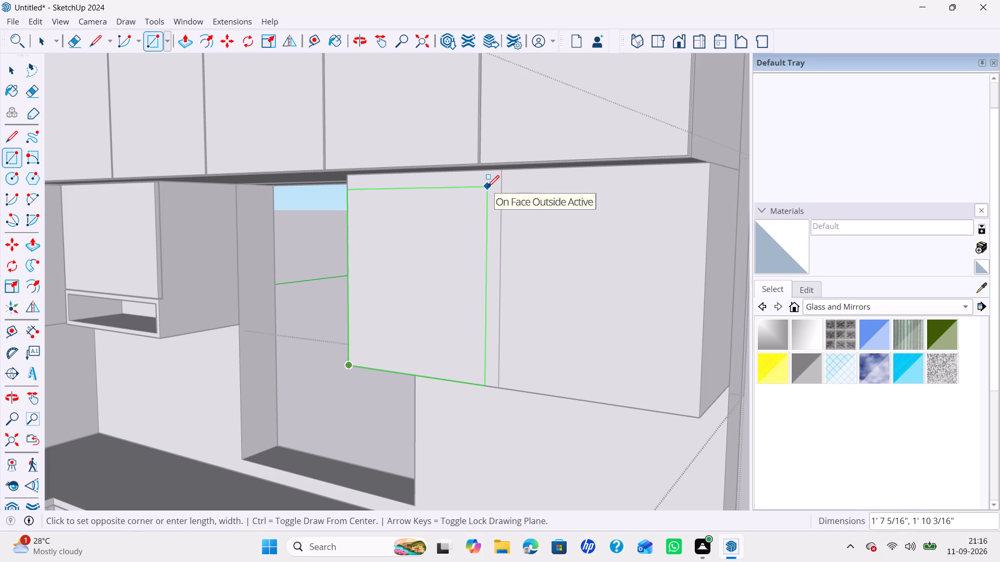
scroll(488, 188, up, 7)
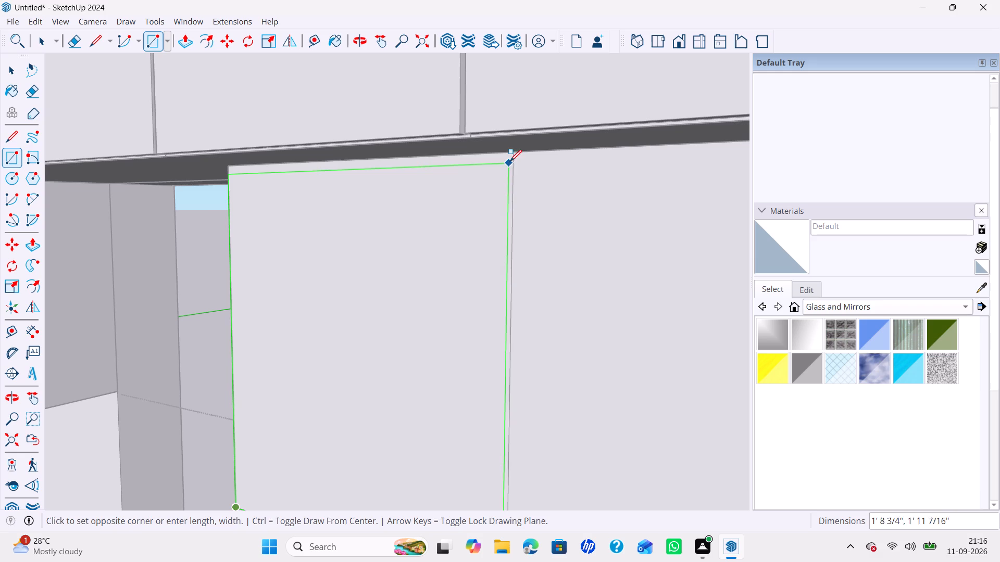
click(515, 152)
click(510, 155)
scroll(519, 165, down, 12)
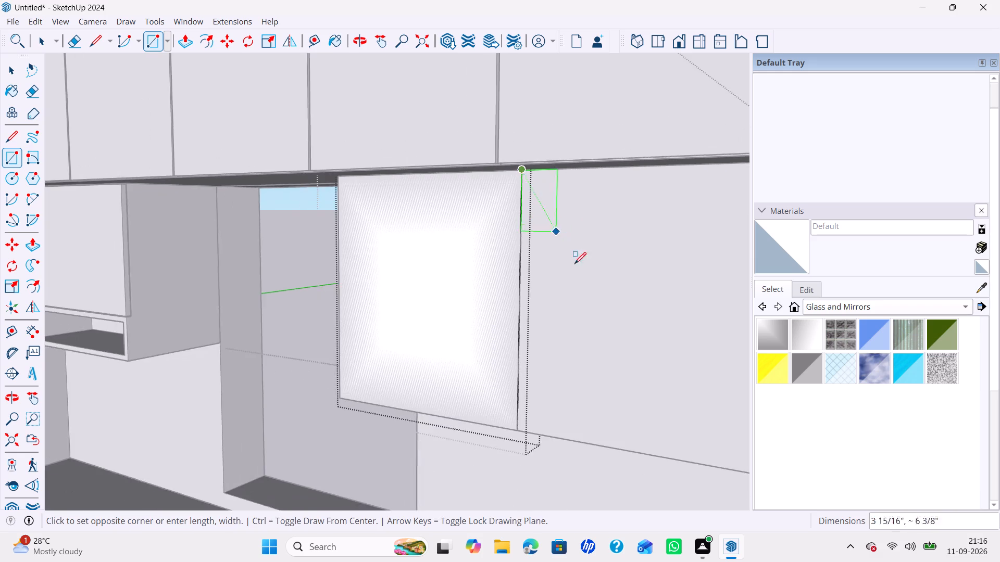
scroll(574, 264, down, 1)
click(679, 373)
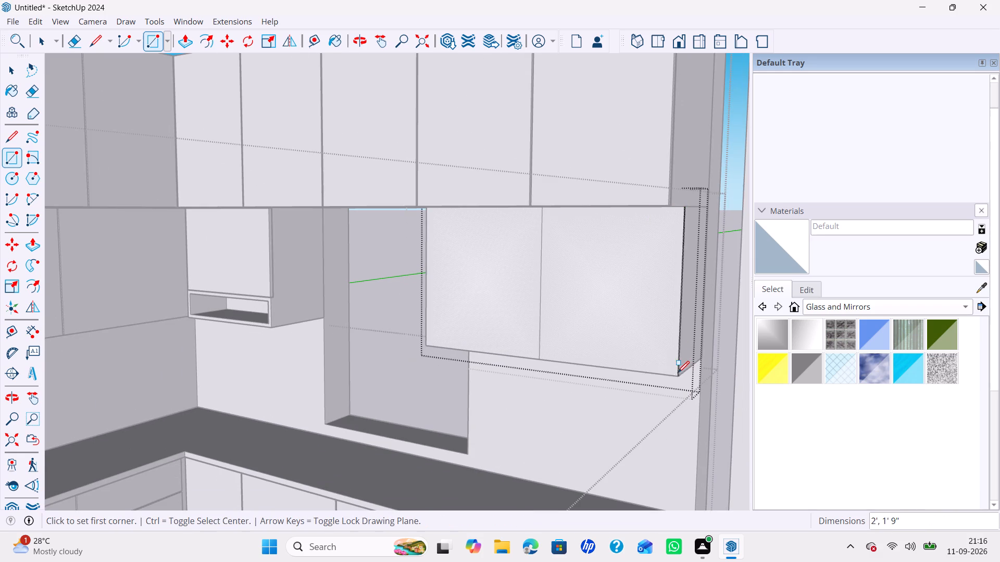
Offset the rectangle nearest the window opening inward by 3mm.
key(f)
click(494, 309)
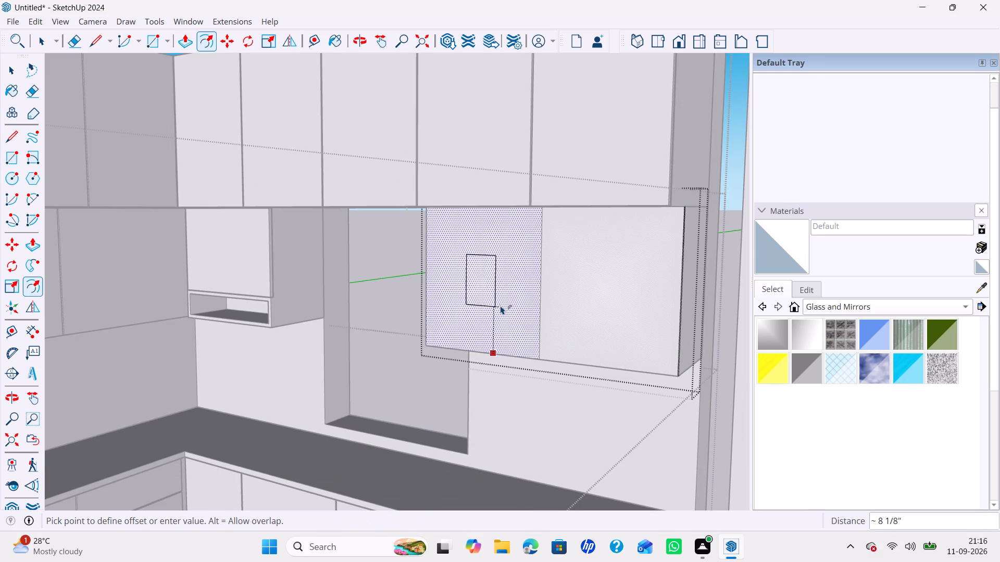
text(3mm)
key(Return)
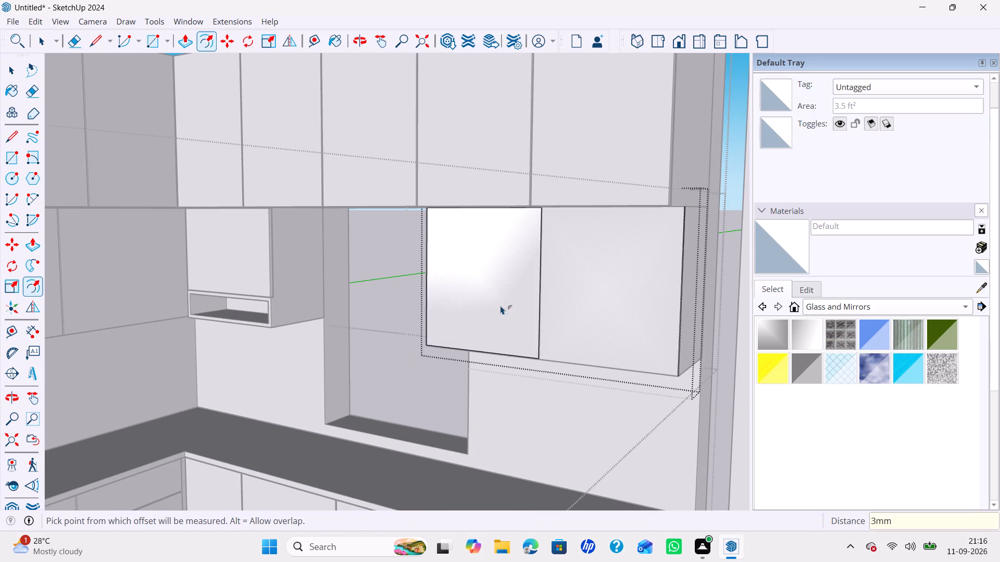
Offset the second rectangle, at the cabinet's far end from the window, inward by 3mm.
double_click(595, 286)
key(ctrl+z)
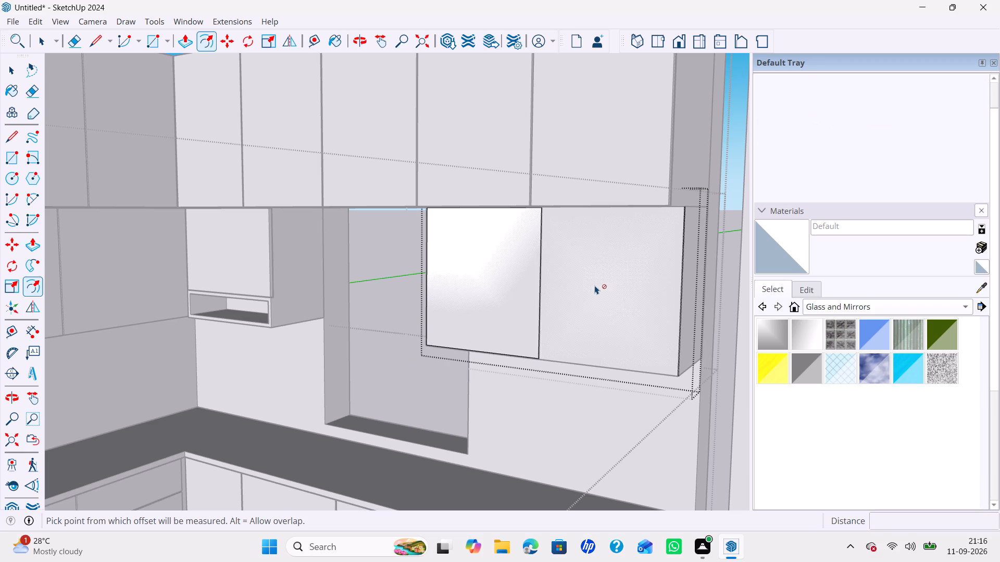
click(595, 286)
key(ctrl+z)
drag(581, 301, 571, 306)
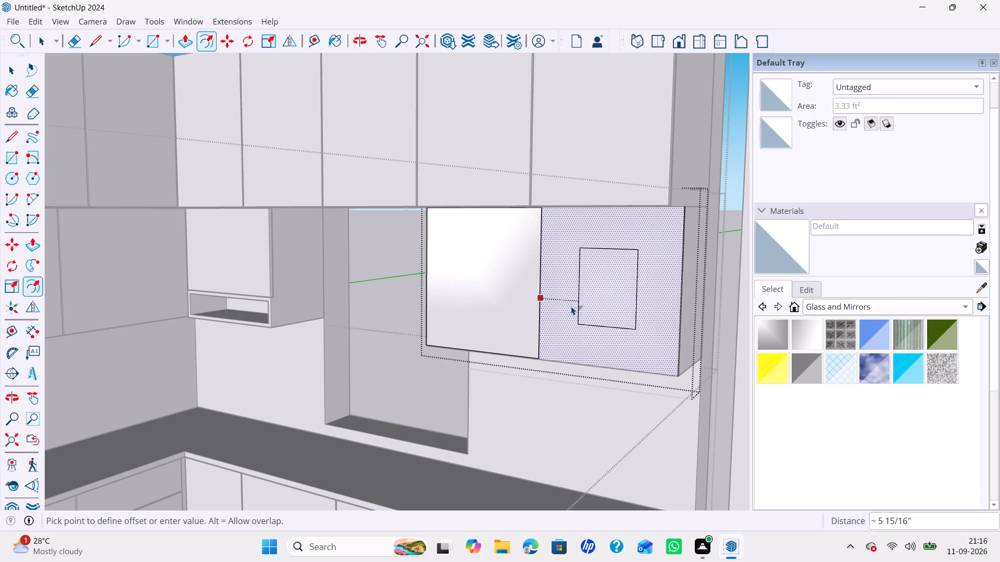
drag(571, 306, 570, 308)
key(2)
key(BackSpace)
text(3mm)
key(Return)
key(space)
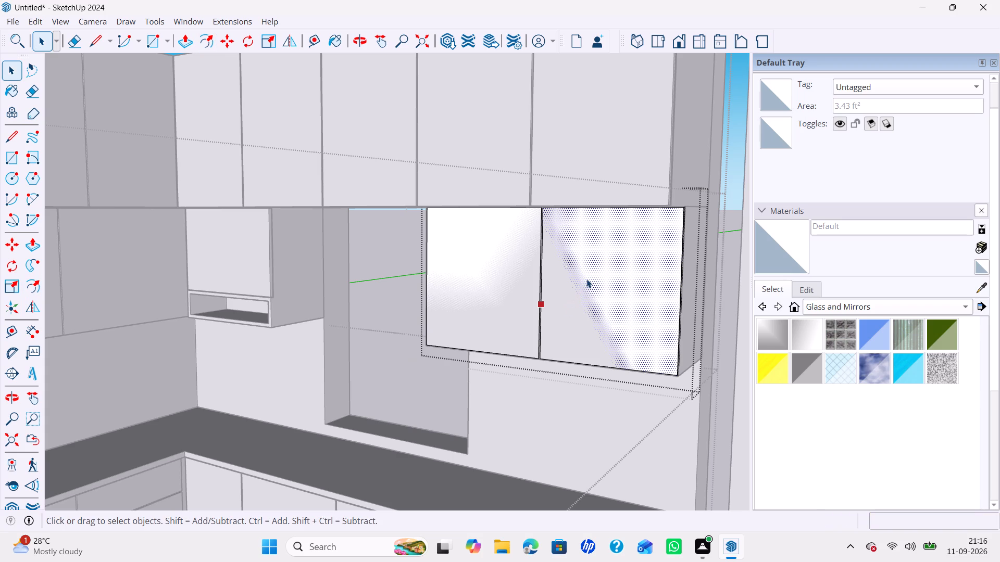
Push/Pull both offset shutter faces outward by 18mm and leave the shutter group.
key(p)
click(586, 278)
text(18mm)
key(Return)
double_click(501, 297)
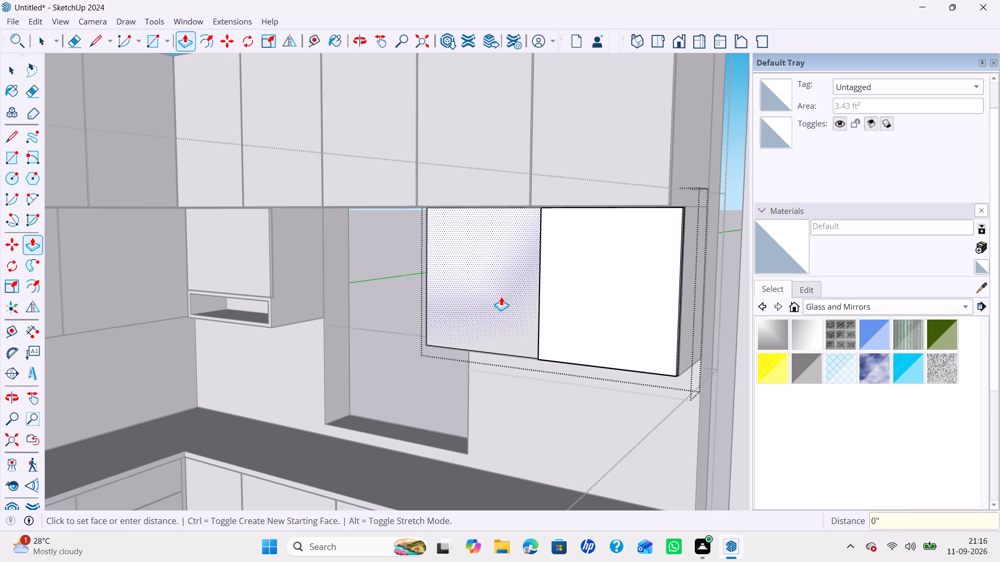
key(space)
scroll(382, 319, down, 1)
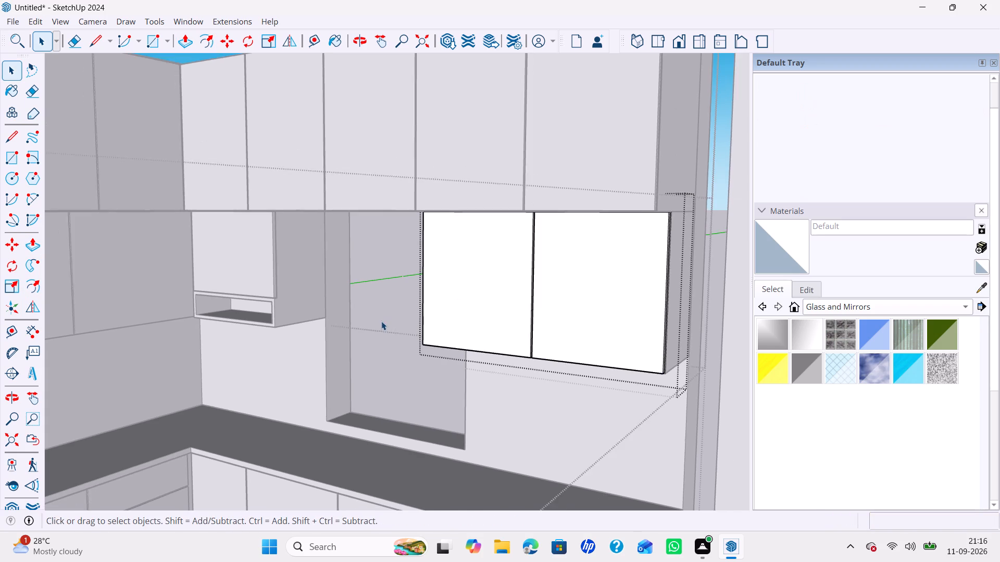
scroll(381, 321, down, 2)
double_click(365, 351)
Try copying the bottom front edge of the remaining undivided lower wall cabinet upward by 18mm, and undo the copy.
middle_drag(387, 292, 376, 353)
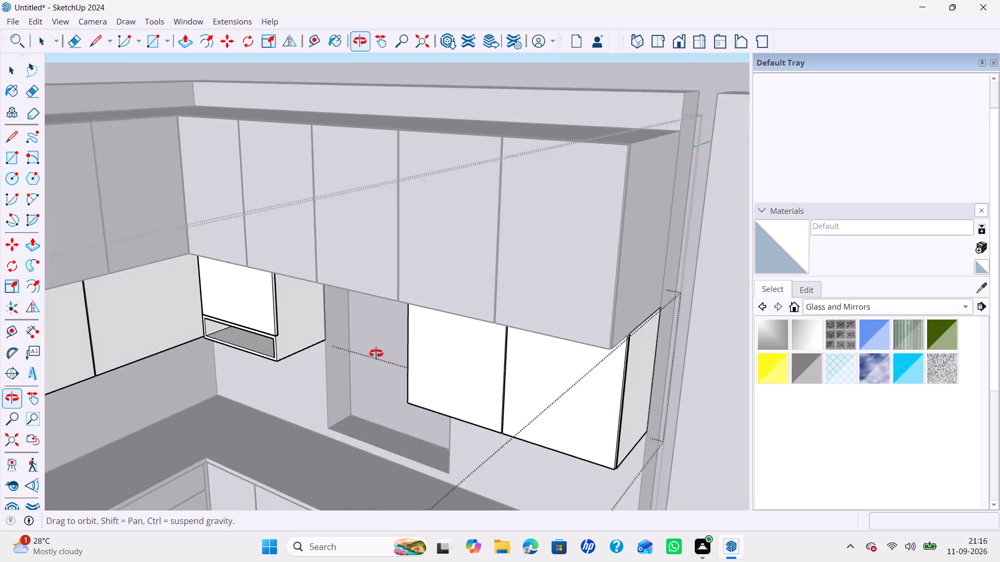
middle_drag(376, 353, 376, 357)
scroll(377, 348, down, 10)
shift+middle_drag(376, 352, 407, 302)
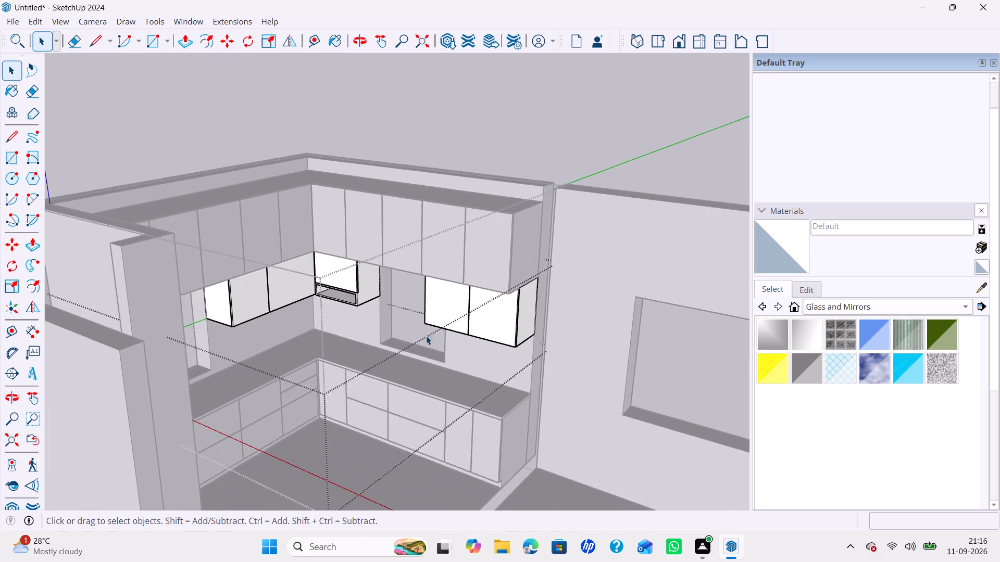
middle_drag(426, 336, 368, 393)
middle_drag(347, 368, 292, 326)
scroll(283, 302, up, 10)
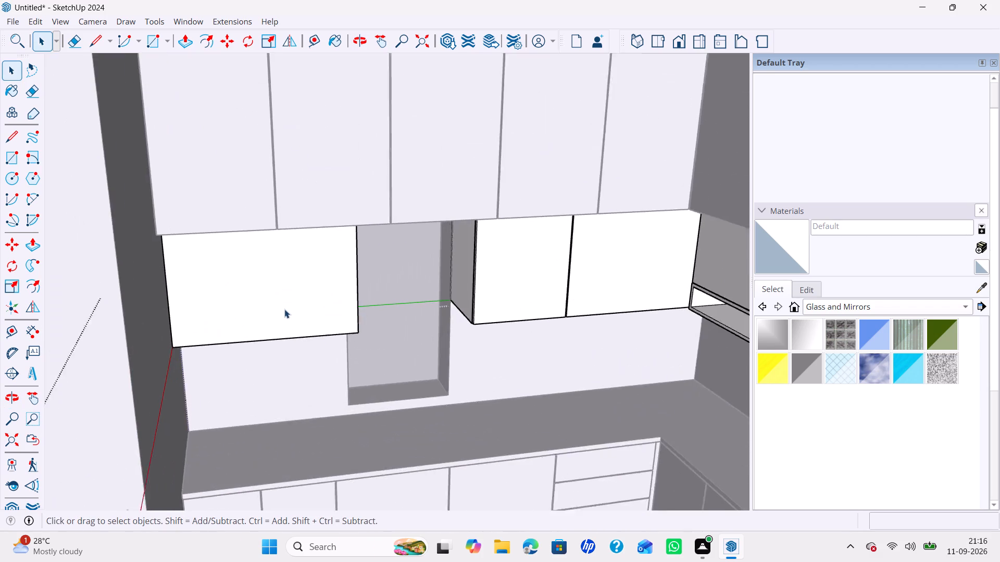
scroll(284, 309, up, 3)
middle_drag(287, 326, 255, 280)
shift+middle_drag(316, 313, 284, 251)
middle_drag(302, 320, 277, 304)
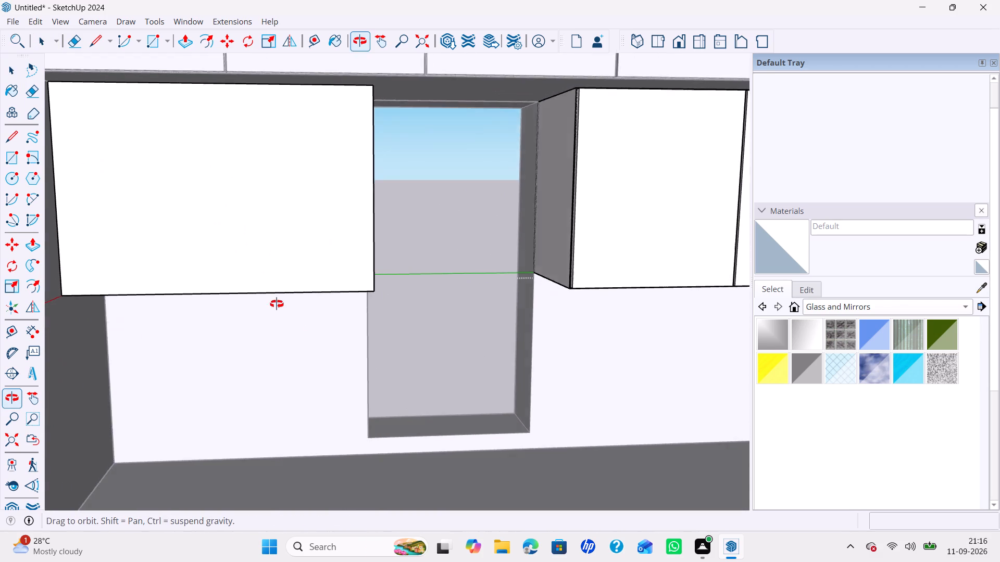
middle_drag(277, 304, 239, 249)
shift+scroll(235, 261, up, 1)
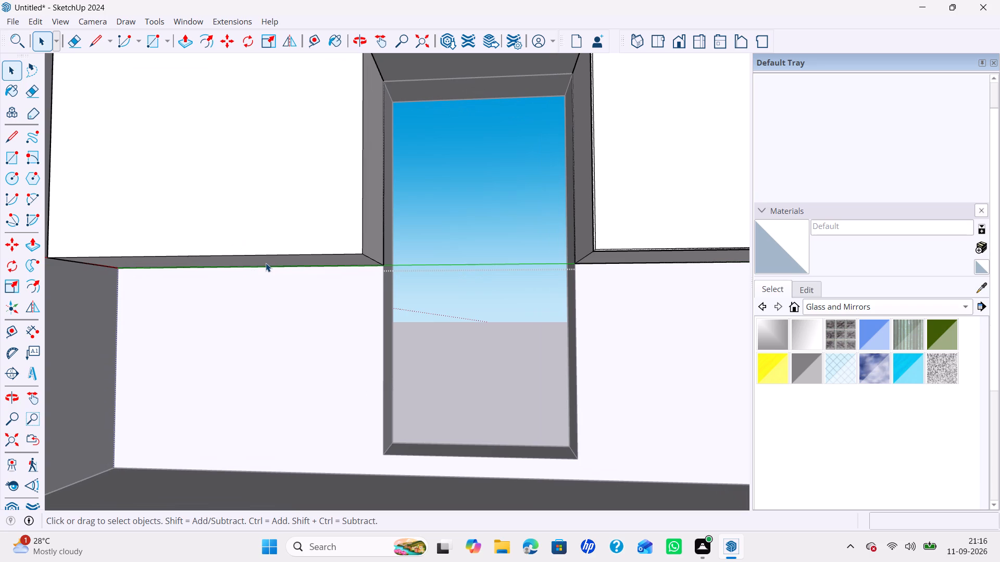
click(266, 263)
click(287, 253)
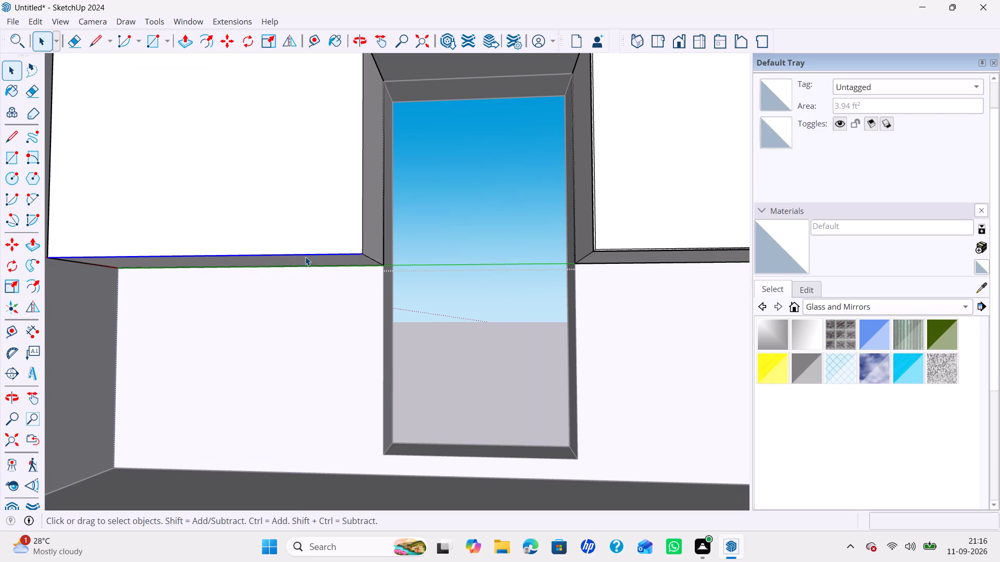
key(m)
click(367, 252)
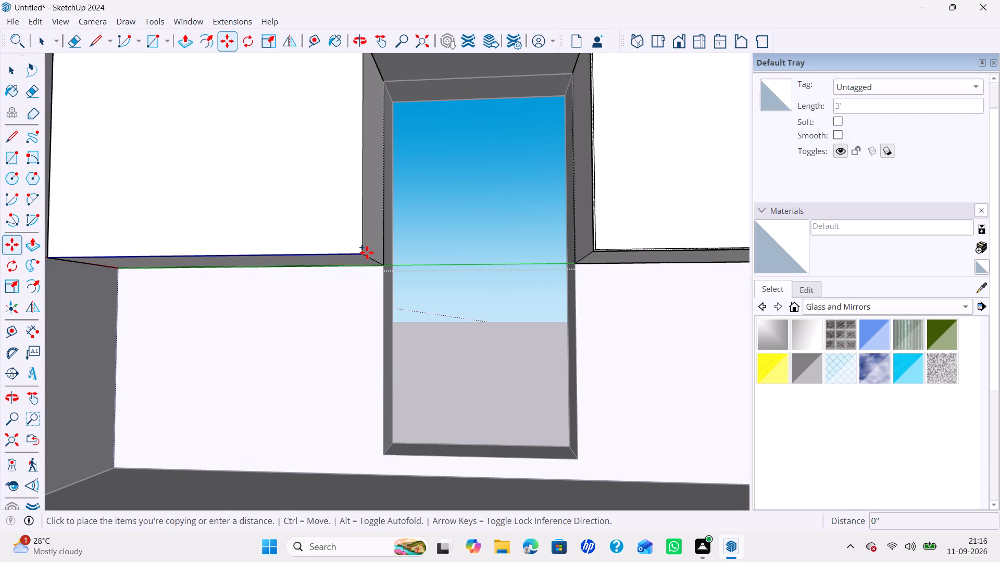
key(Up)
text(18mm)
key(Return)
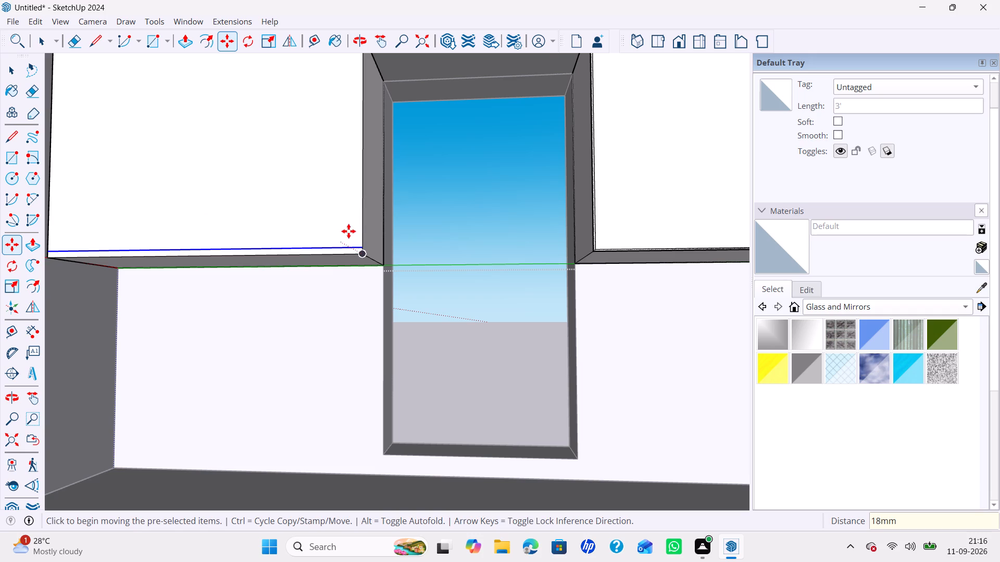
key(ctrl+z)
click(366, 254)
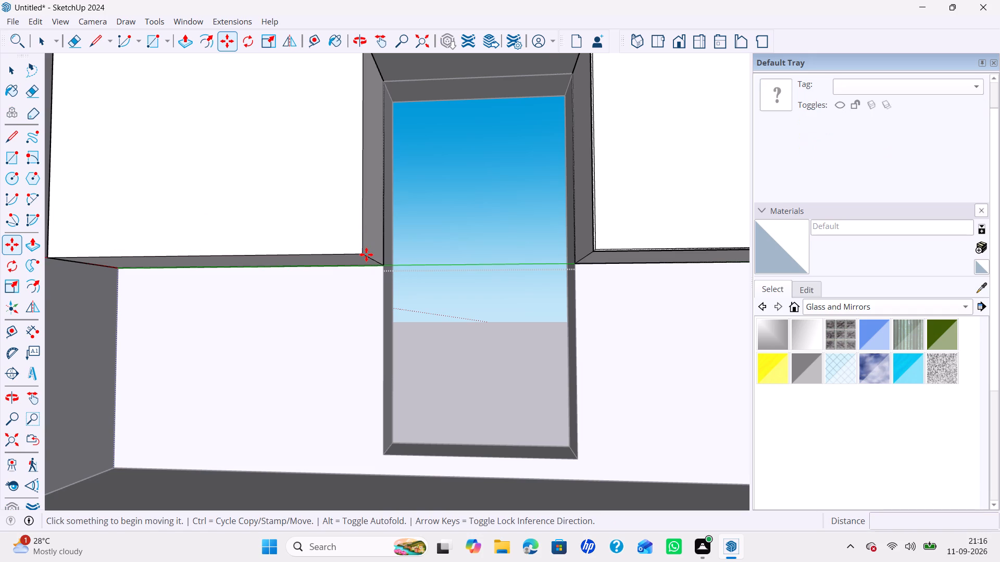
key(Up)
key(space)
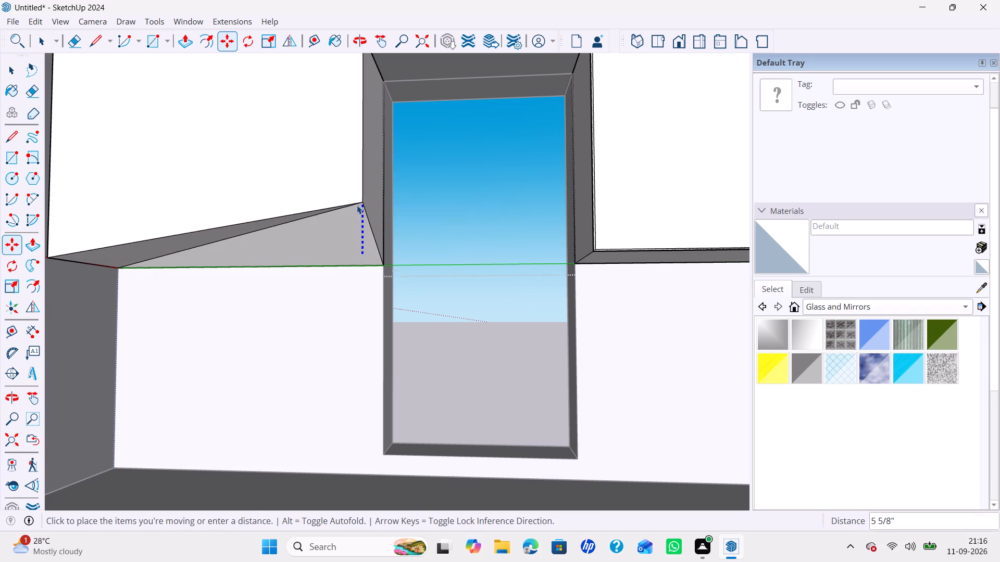
Copy the bottom front edge of the undivided lower wall cabinet straight up by 8".
click(346, 253)
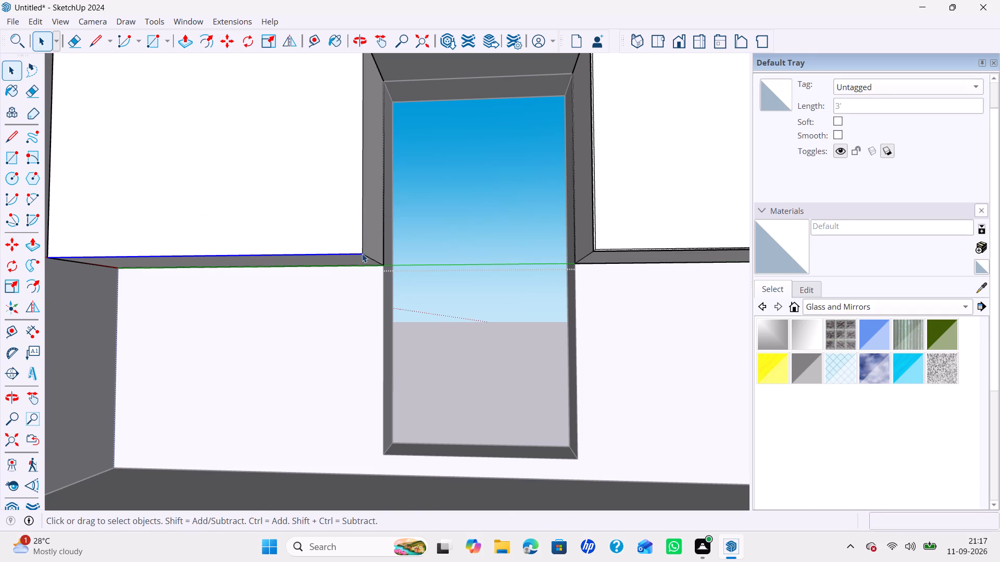
key(m)
click(361, 251)
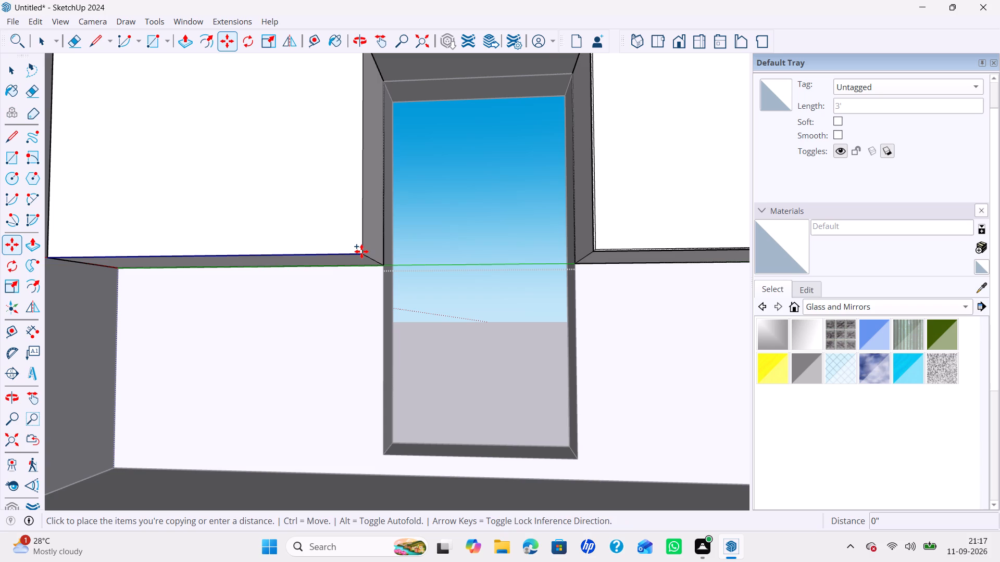
key(Up)
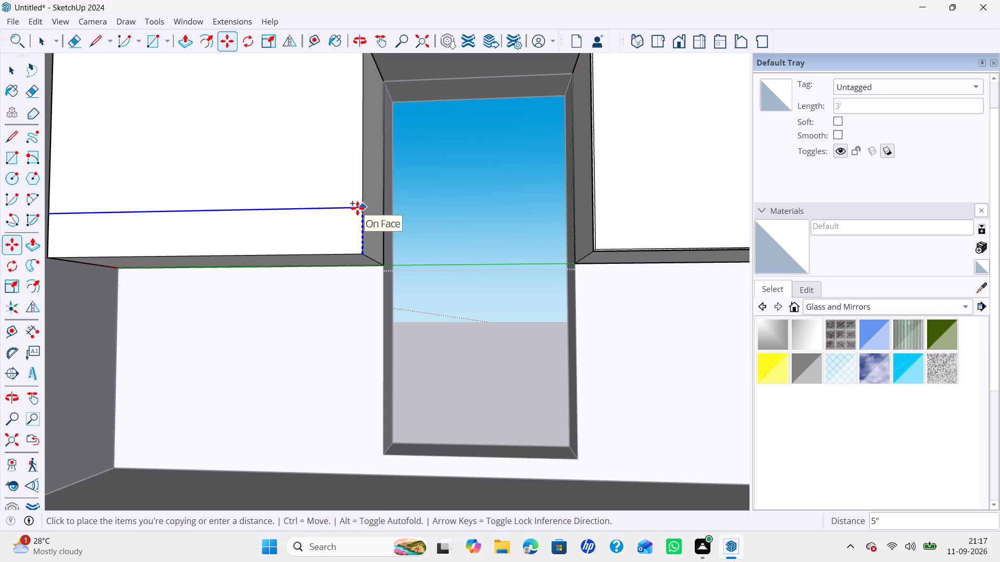
text(8")
key(Return)
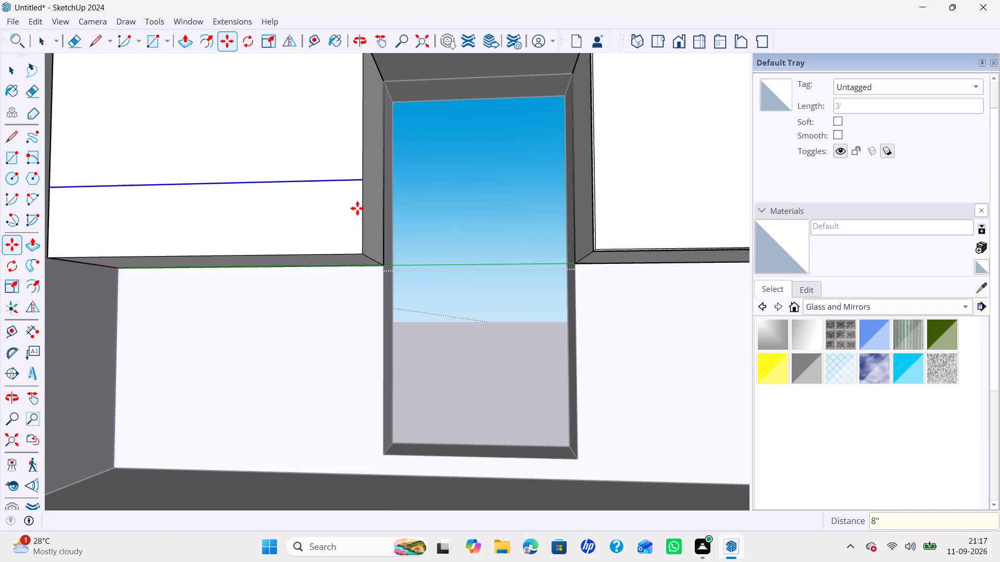
key(space)
Offset the outline of the cabinet's lower front strip inward by 18mm.
key(d)
key(f)
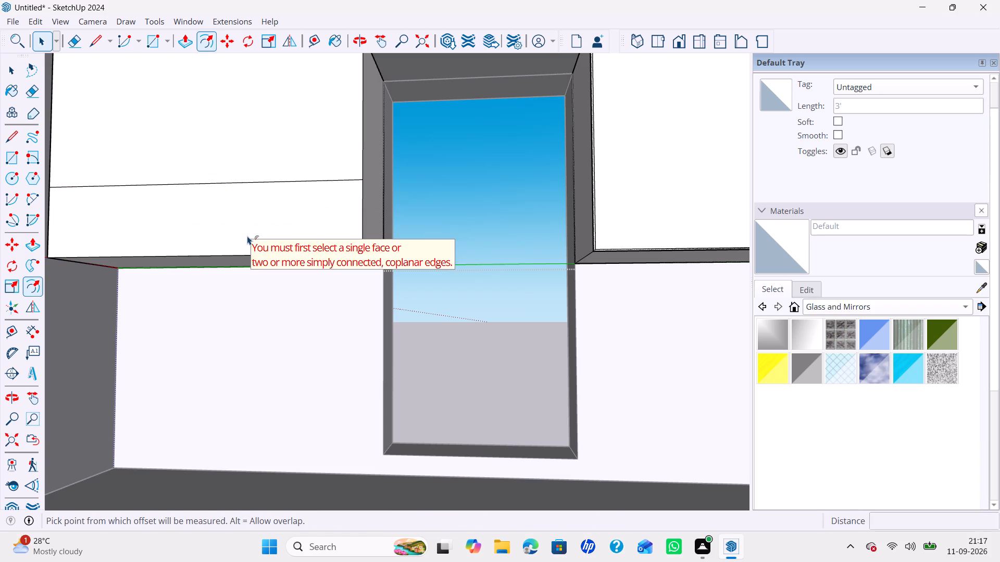
click(247, 236)
click(257, 226)
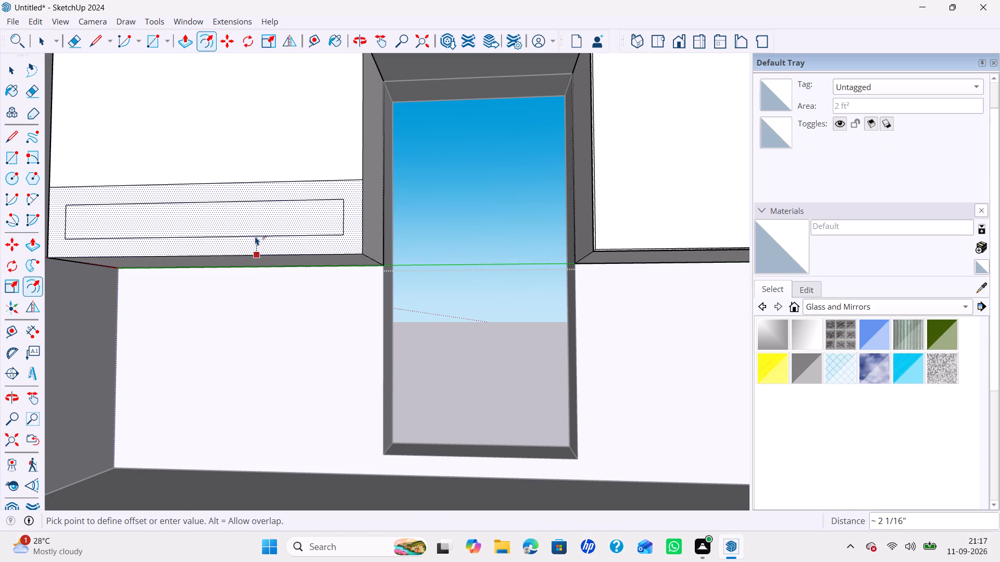
text(18mm)
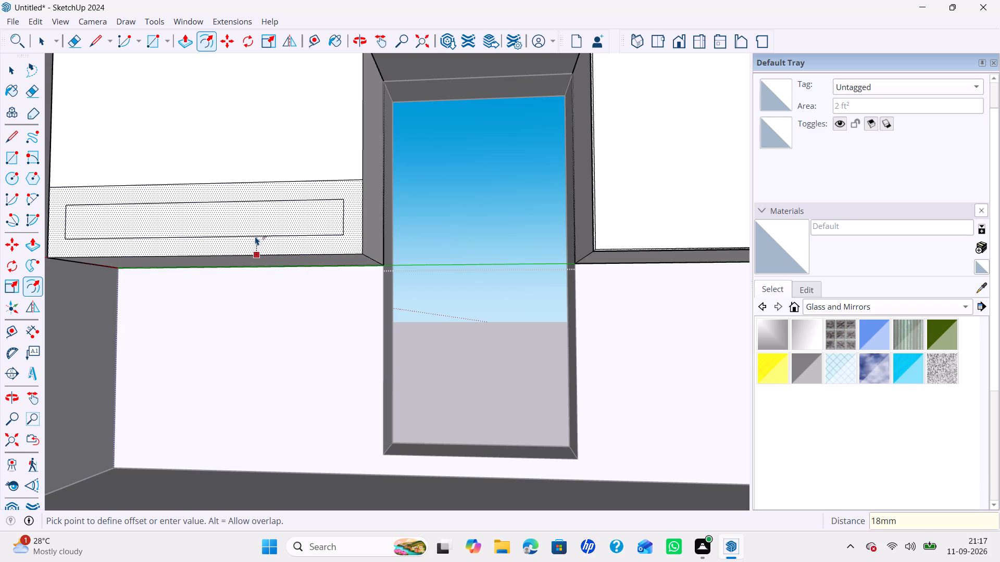
key(Return)
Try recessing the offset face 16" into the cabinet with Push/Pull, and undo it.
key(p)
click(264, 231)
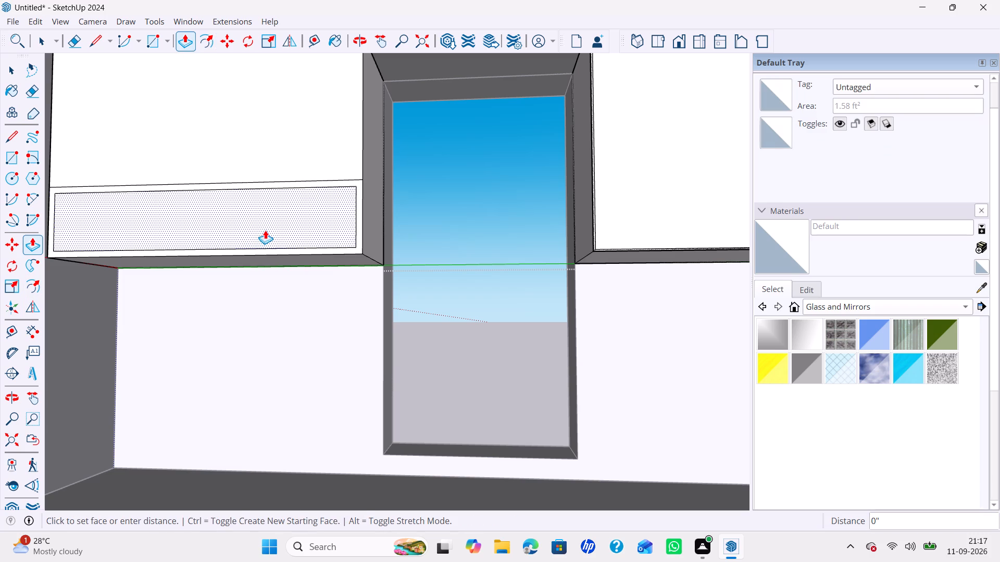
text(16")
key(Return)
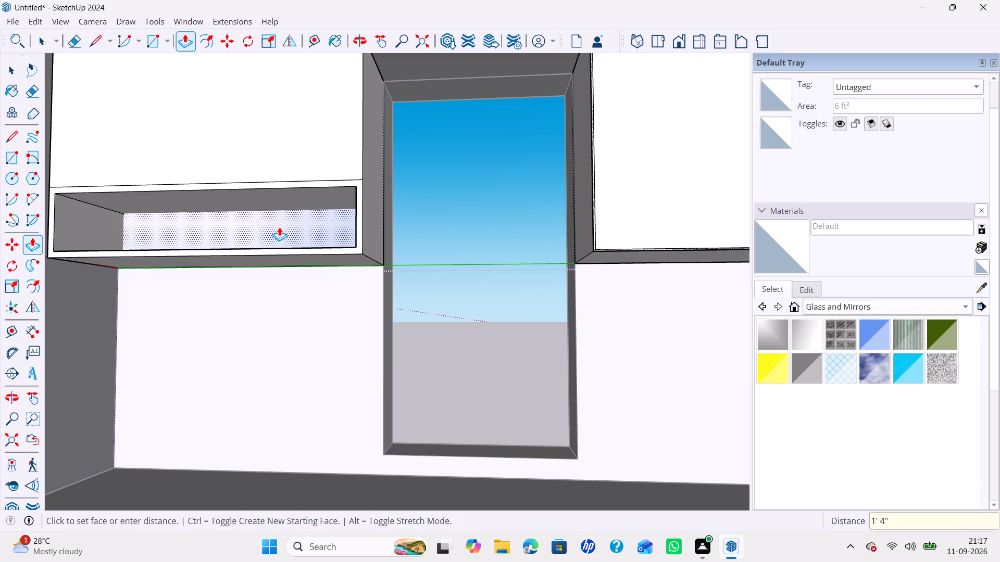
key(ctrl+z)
Push/Pull the strip's inner offset face 15" into the cabinet to form an open niche.
click(265, 235)
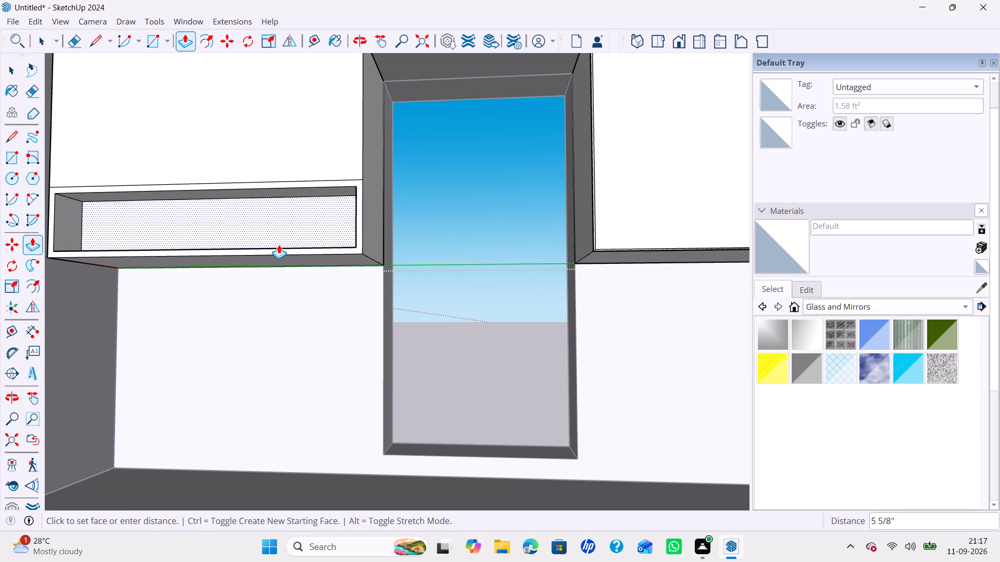
text(15)
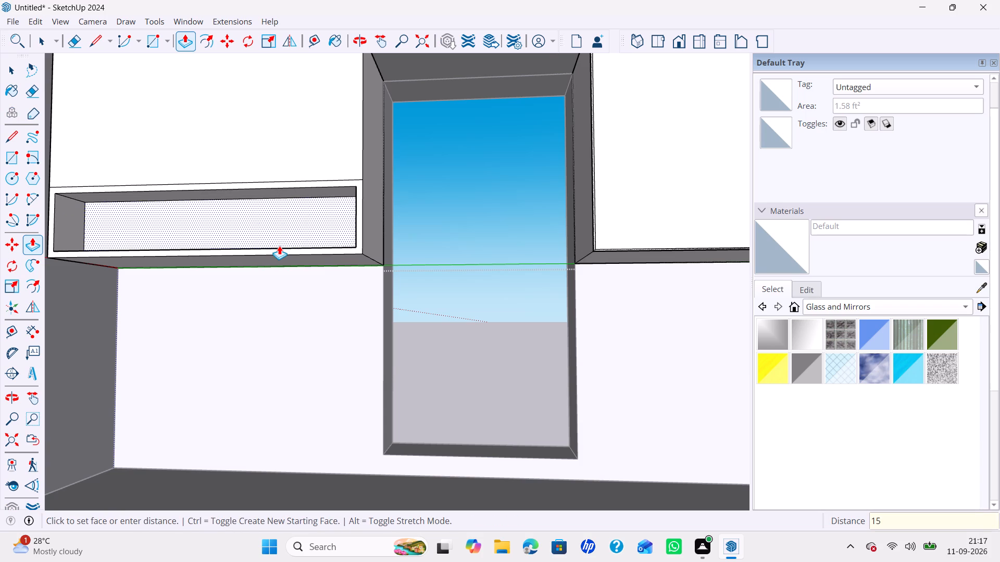
key(shift+quotedbl)
key(Return)
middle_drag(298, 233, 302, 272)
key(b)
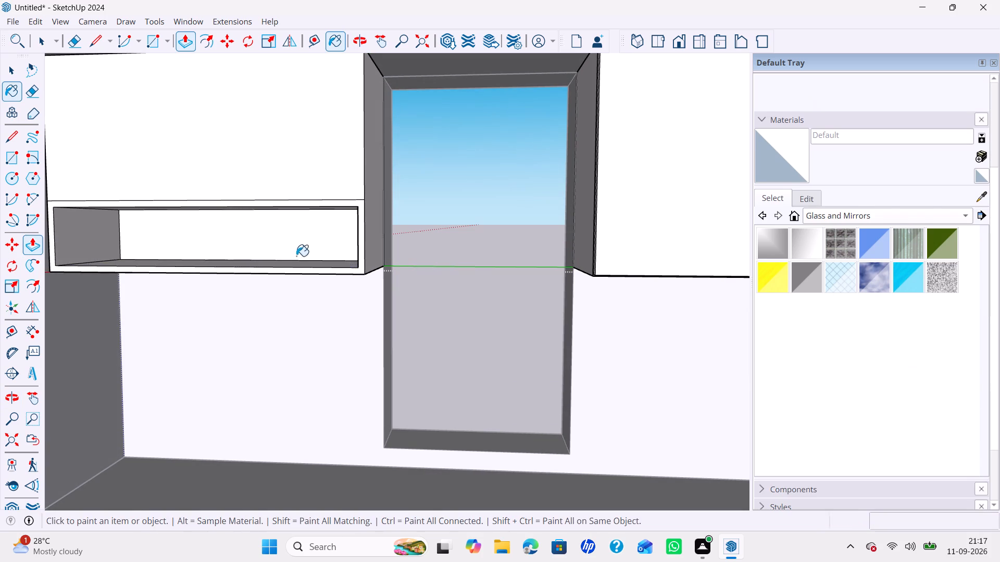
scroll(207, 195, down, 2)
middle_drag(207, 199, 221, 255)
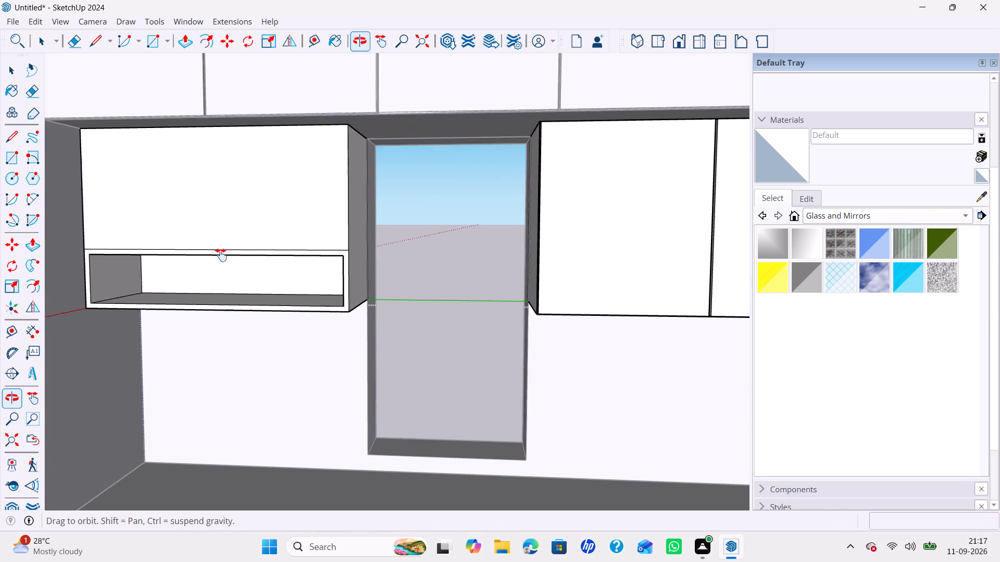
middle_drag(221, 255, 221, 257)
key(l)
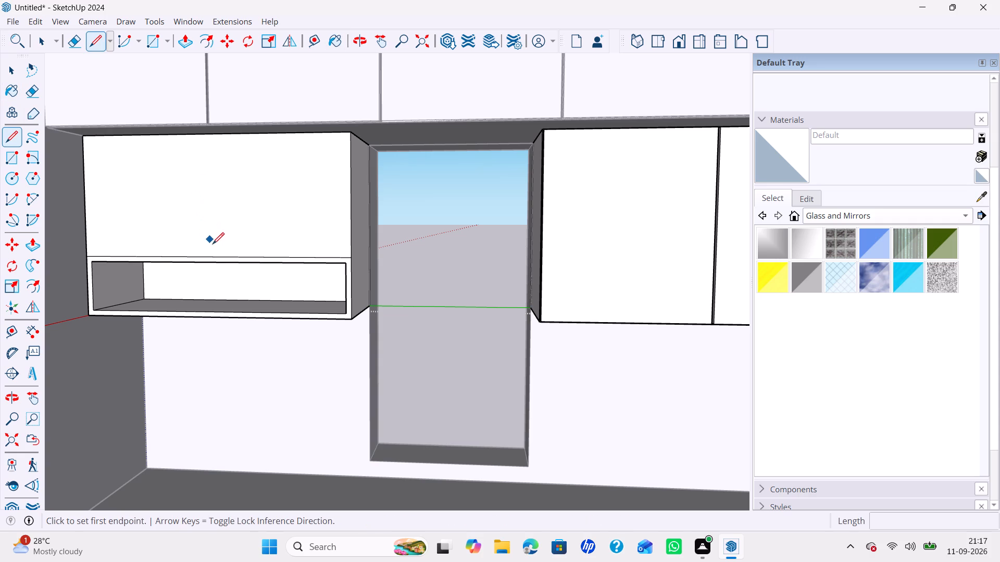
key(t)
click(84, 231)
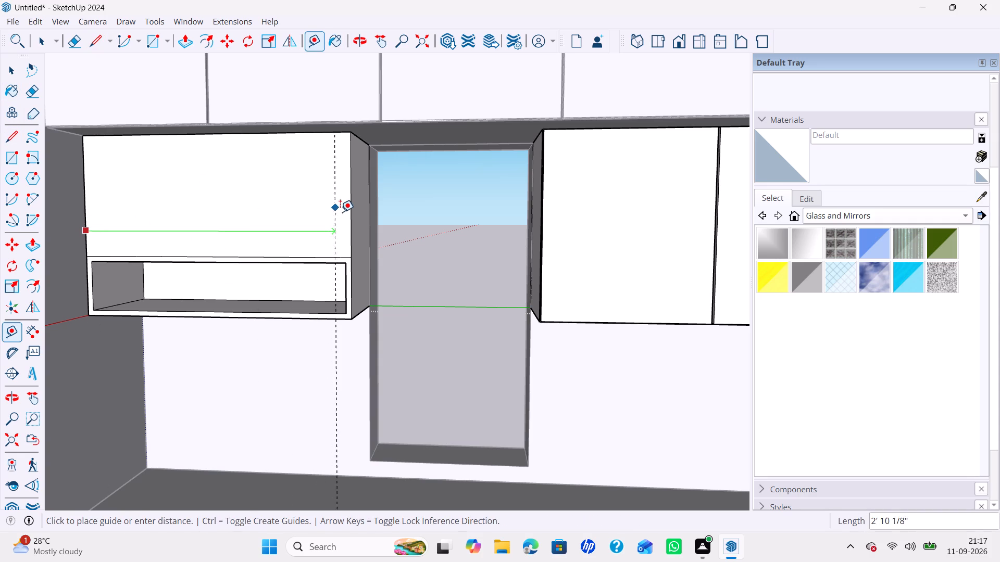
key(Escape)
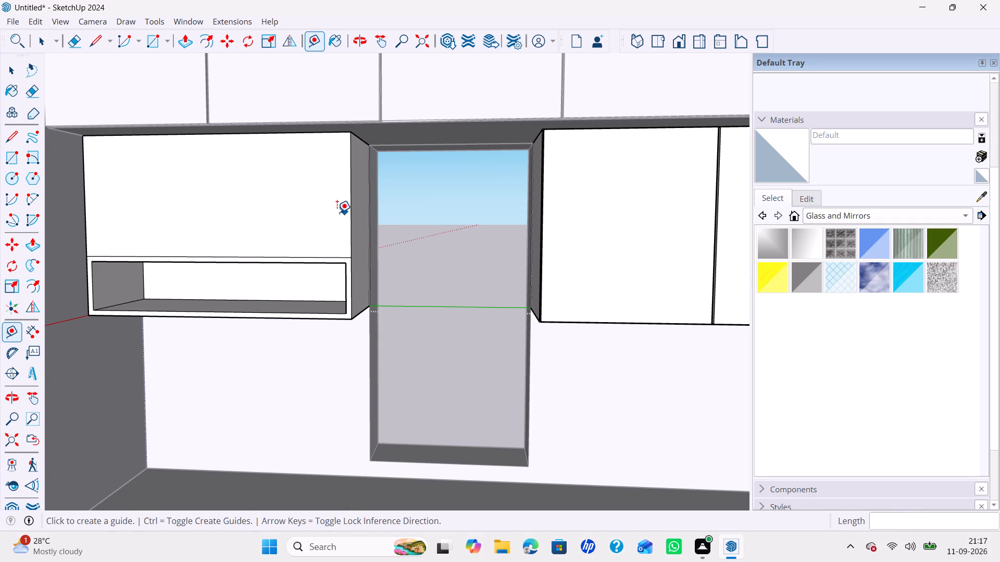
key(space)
Make a new group and draw a 3' by 1' 4" rectangle over the cabinet front above the niche.
right_click(419, 206)
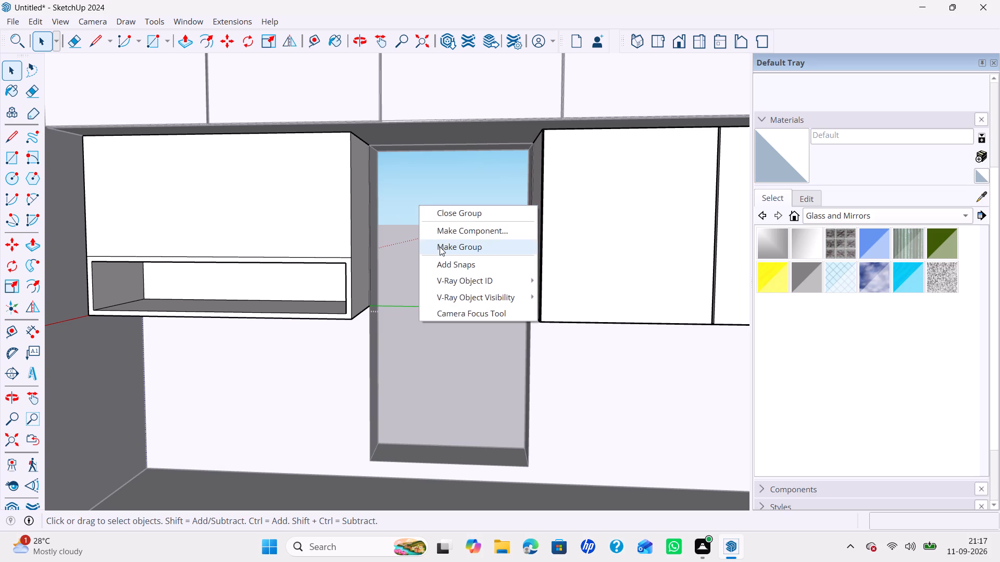
click(440, 247)
key(r)
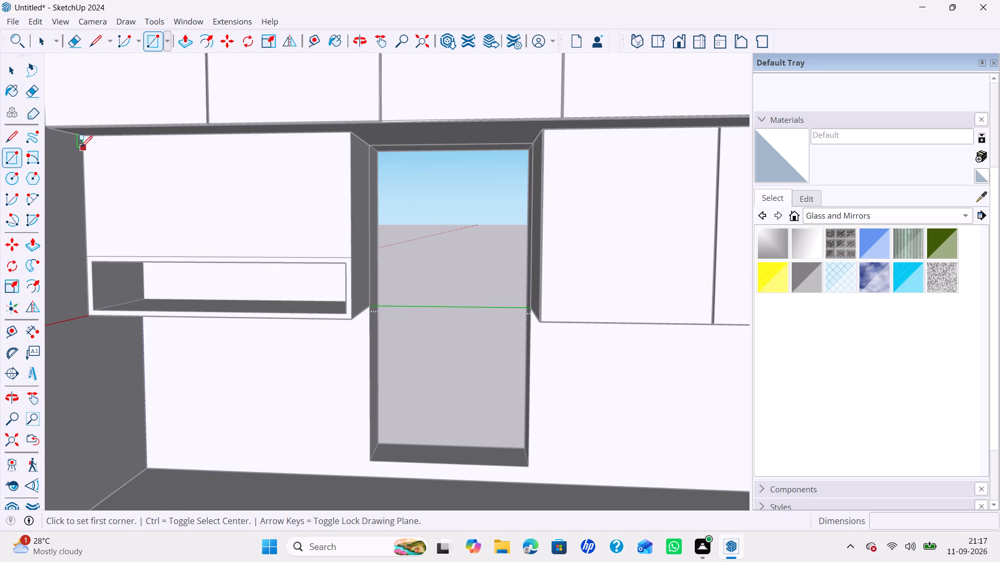
click(83, 138)
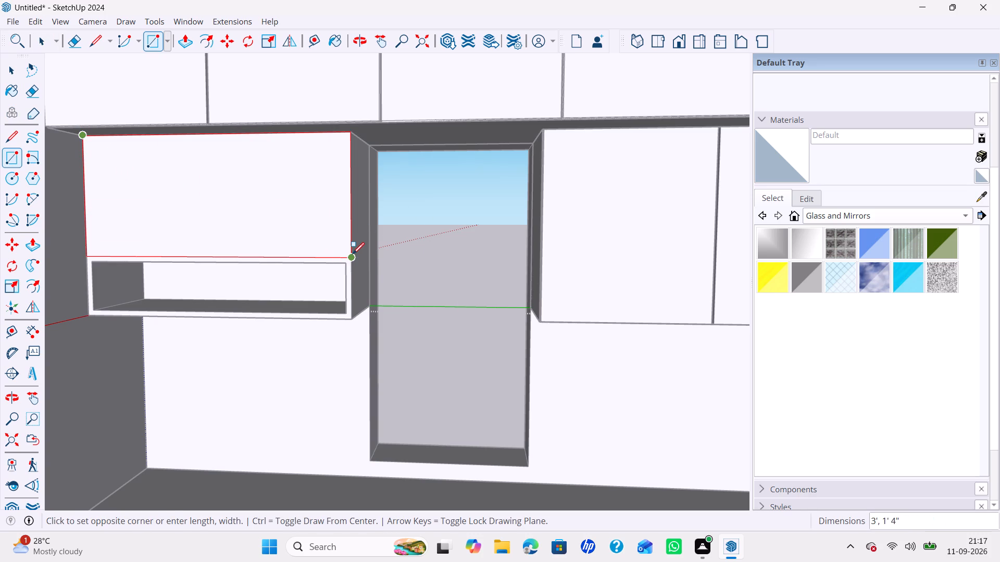
click(353, 256)
Offset the new rectangle above the niche inward by 3mm.
key(f)
click(264, 232)
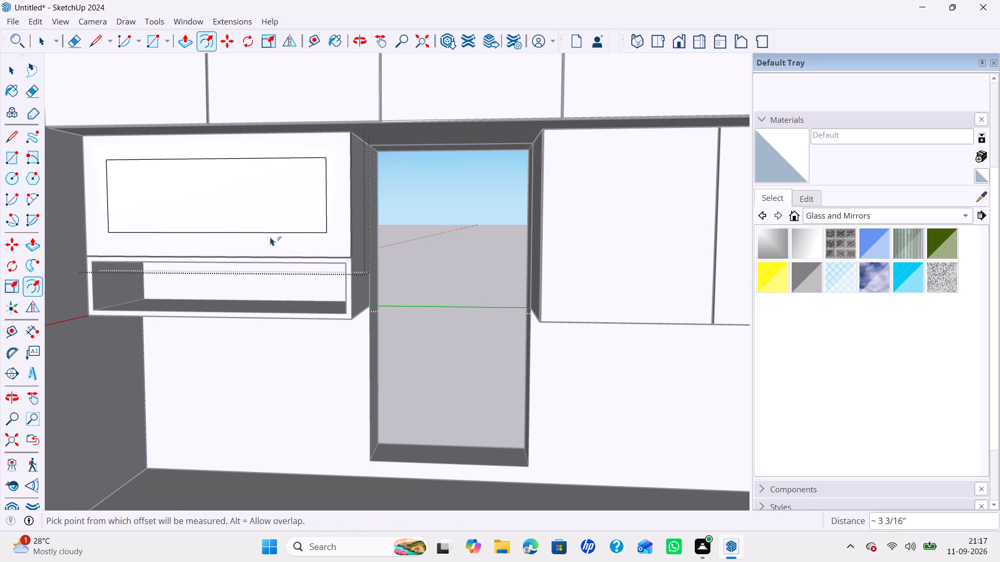
key(ctrl+z)
click(267, 235)
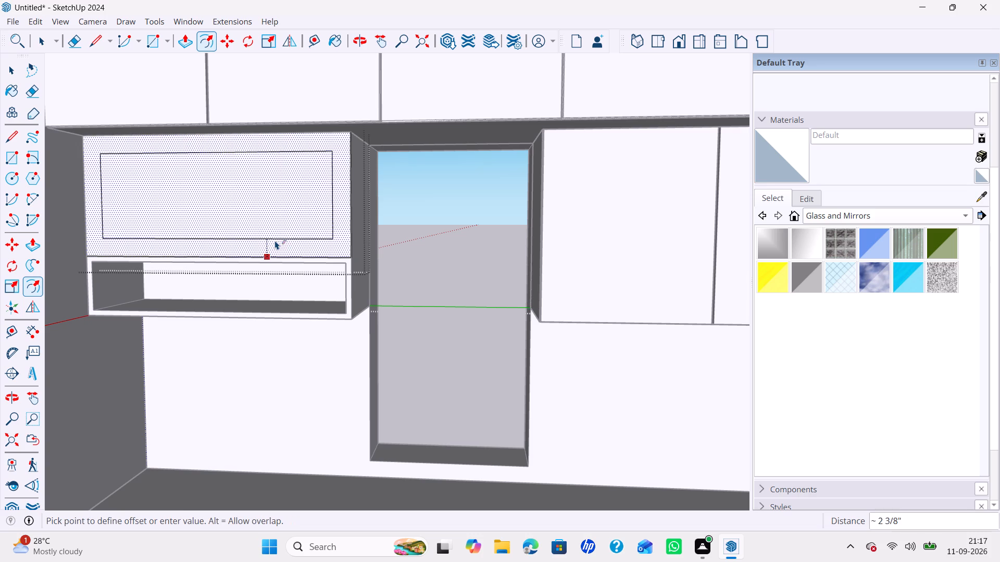
text(3mm)
key(Return)
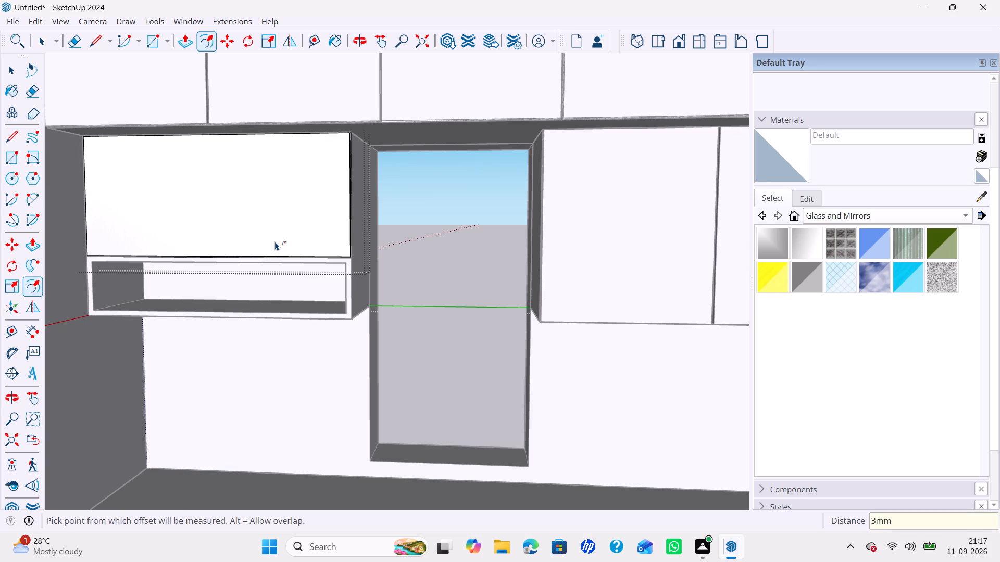
Push/Pull the offset shutter face outward by 18mm and leave the shutter group.
key(p)
click(247, 236)
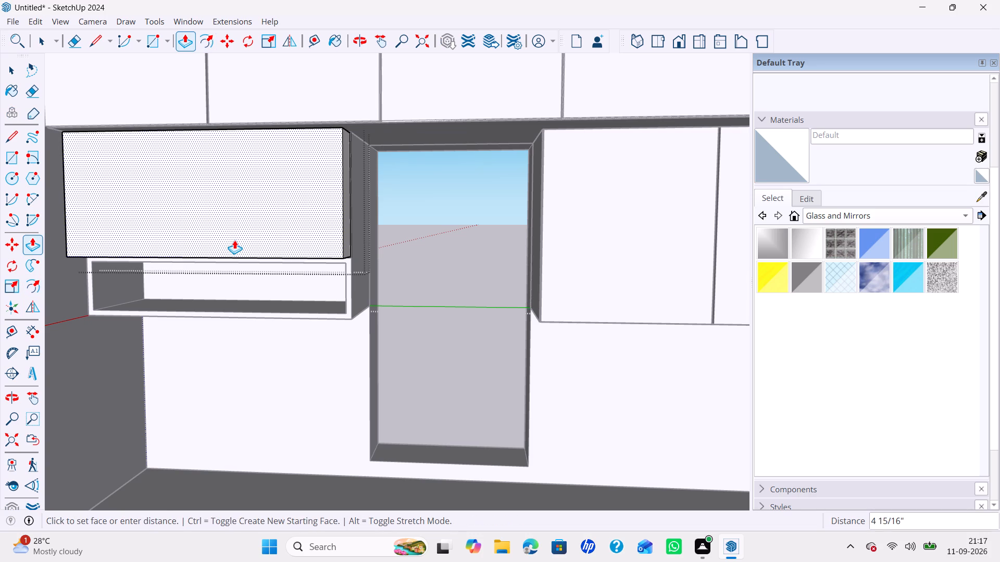
key(grave)
key(BackSpace)
text(18mm)
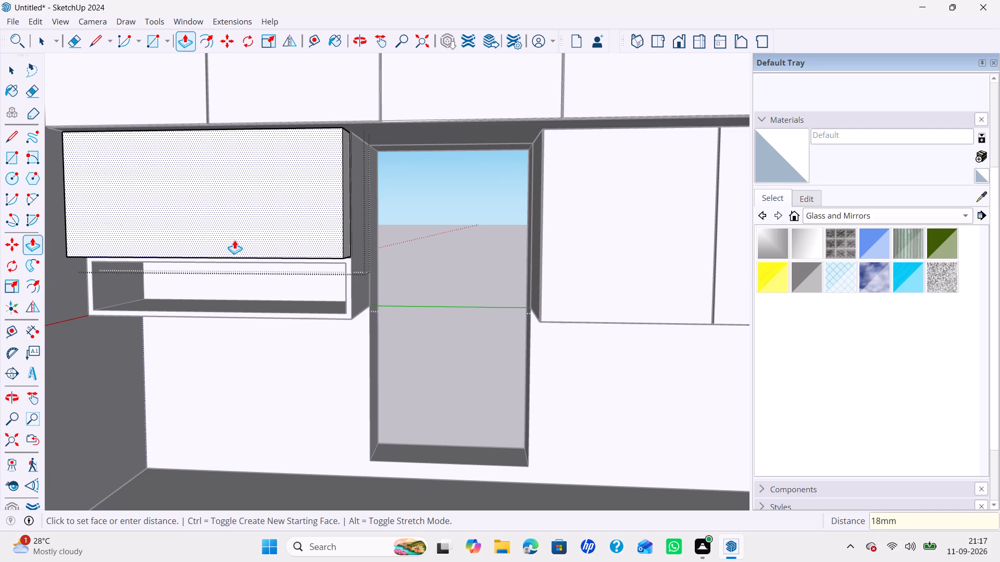
key(Return)
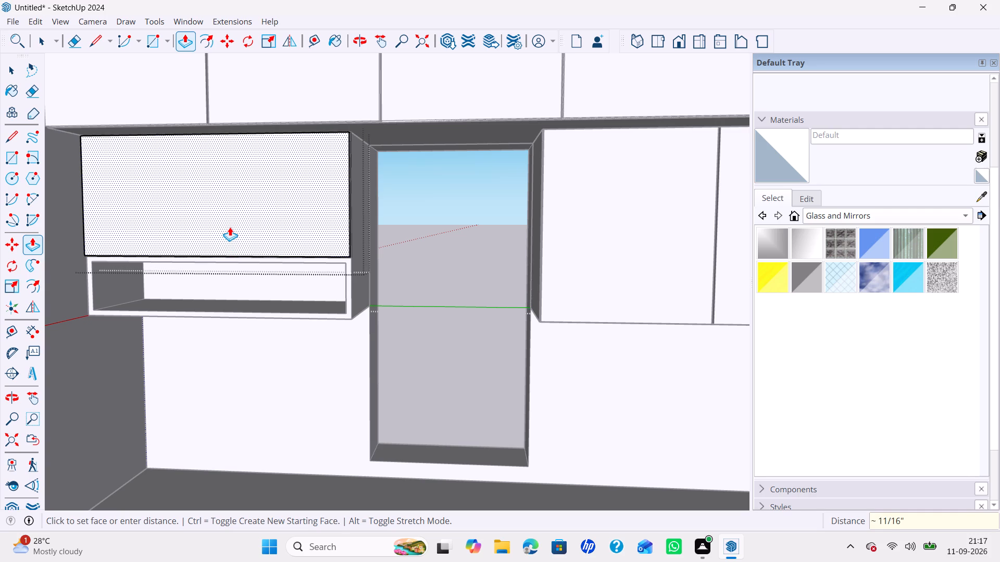
key(space)
click(168, 289)
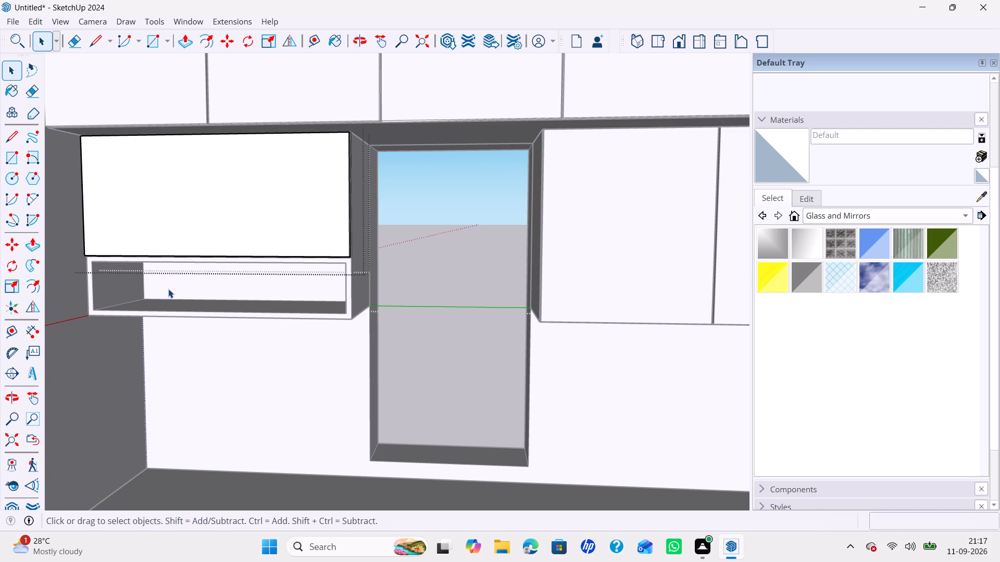
Push/Pull the niche's front frame outward until it is flush with the shutter face above.
key(p)
click(176, 260)
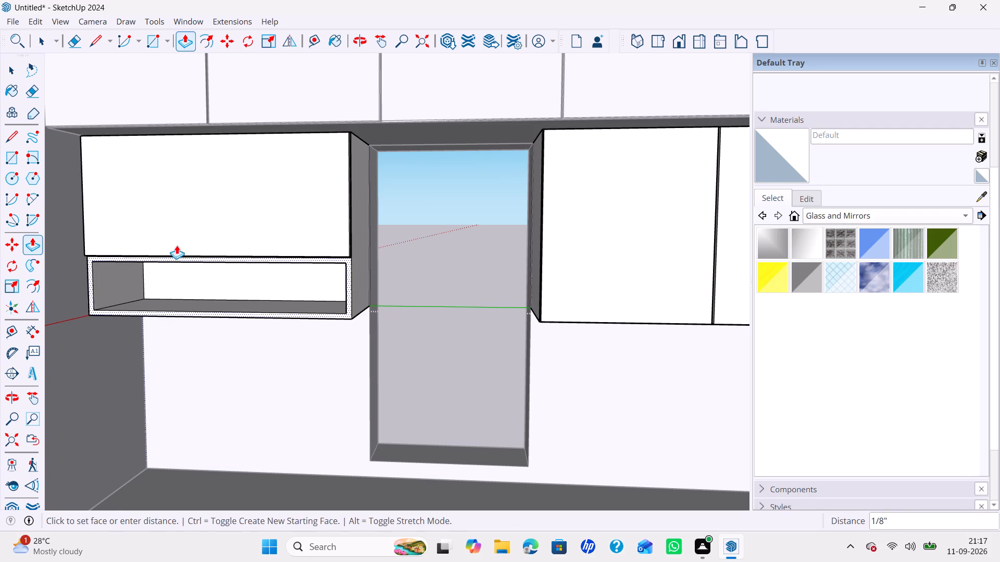
click(180, 233)
key(space)
click(384, 281)
click(413, 235)
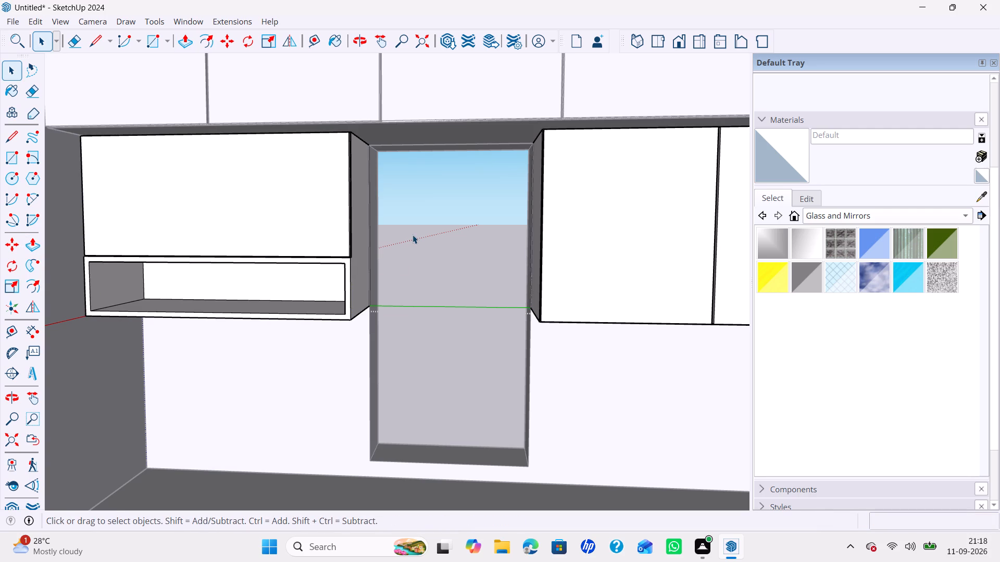
Close the open wall cabinet and kitchen groups to return to the whole house model.
scroll(414, 232, down, 5)
middle_drag(418, 233, 442, 312)
scroll(435, 289, down, 4)
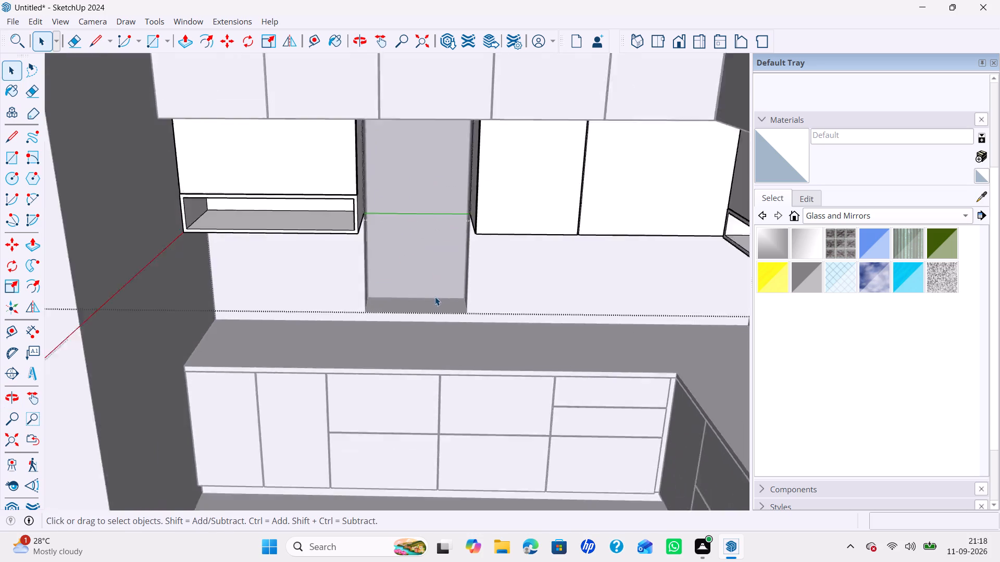
scroll(435, 297, down, 2)
middle_drag(408, 317, 487, 375)
scroll(481, 373, up, 1)
scroll(480, 327, down, 13)
click(531, 201)
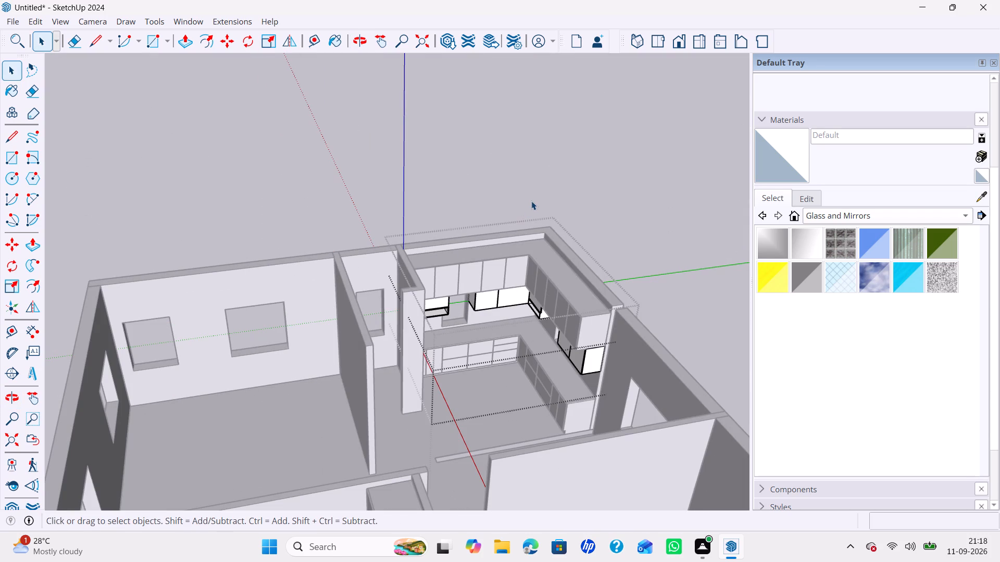
double_click(531, 201)
shift+middle_drag(454, 322, 449, 323)
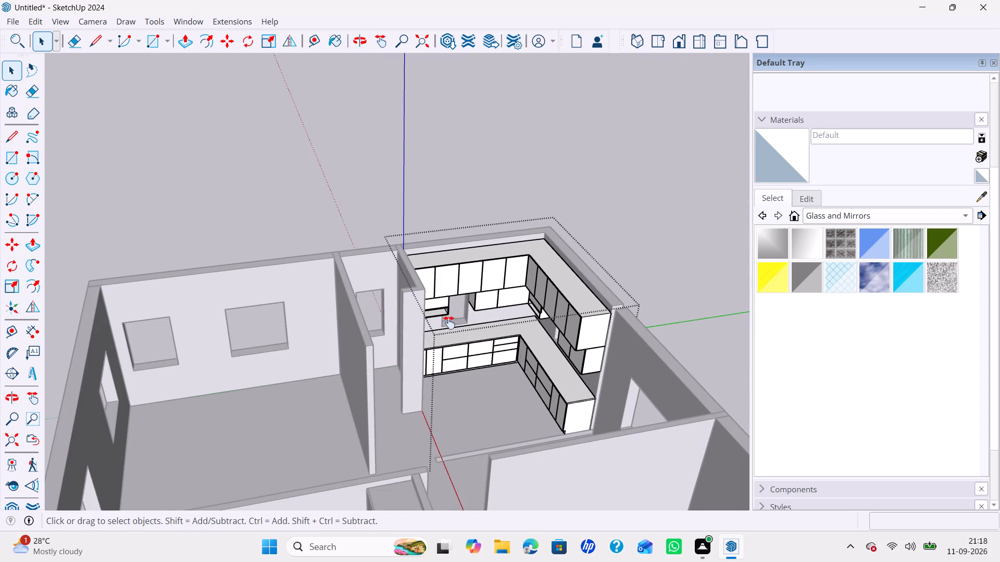
shift+middle_drag(449, 323, 319, 322)
scroll(336, 341, down, 1)
middle_drag(332, 346, 353, 379)
double_click(350, 244)
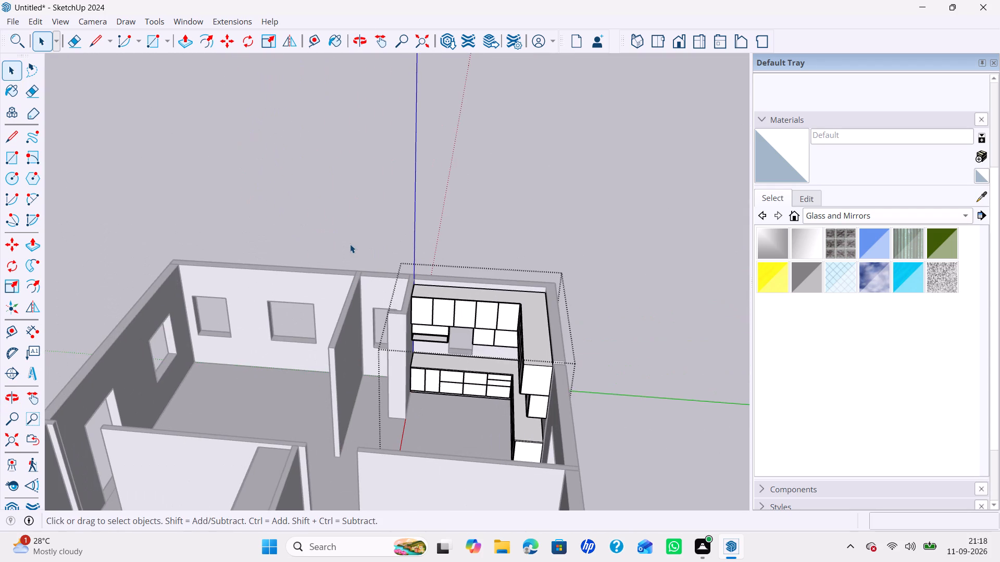
middle_drag(343, 372, 437, 374)
middle_drag(421, 375, 416, 375)
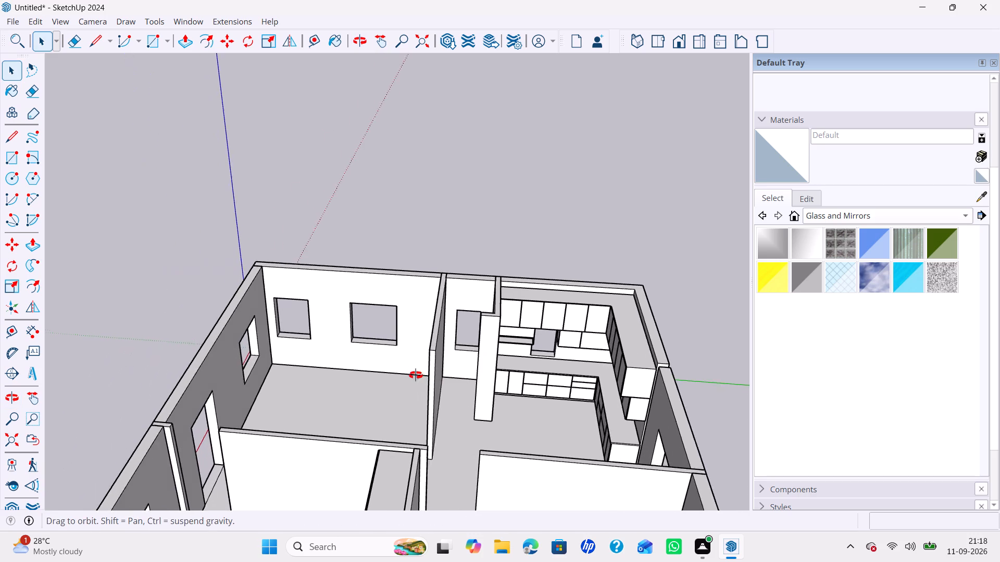
Examine the house model's rooms and partition walls from above, looking for door gaps without a wall over them.
middle_drag(416, 375, 349, 346)
scroll(349, 346, up, 1)
scroll(320, 370, down, 4)
shift+middle_drag(323, 378, 343, 292)
middle_drag(343, 304, 319, 423)
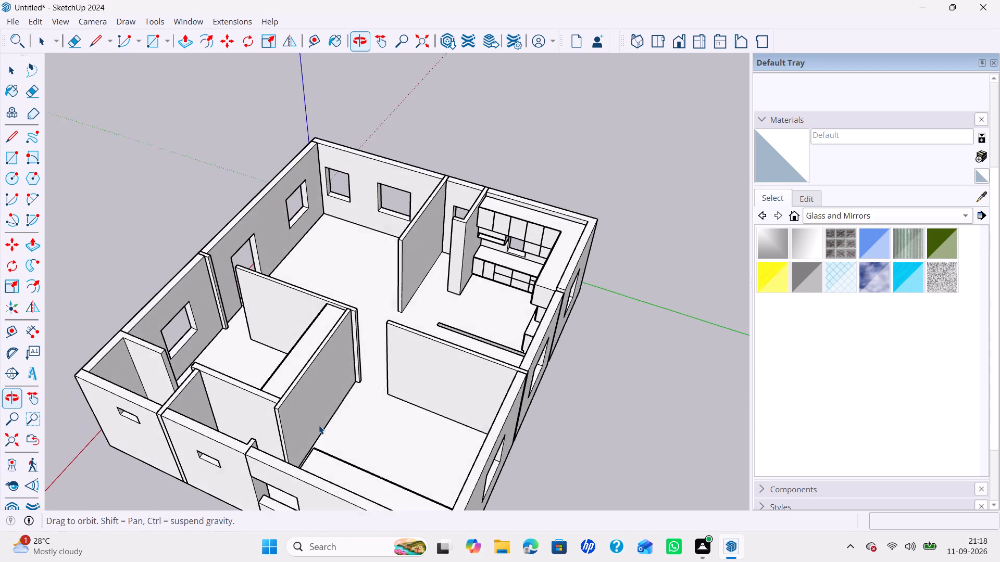
scroll(334, 251, up, 4)
shift+middle_drag(340, 253, 337, 349)
middle_drag(346, 318, 351, 284)
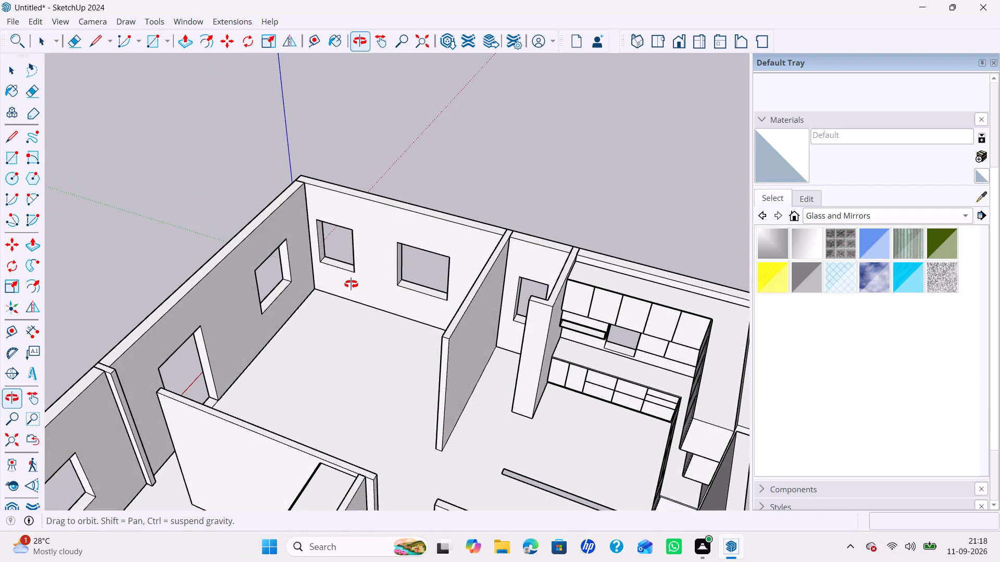
middle_drag(351, 284, 359, 286)
middle_drag(519, 339, 517, 340)
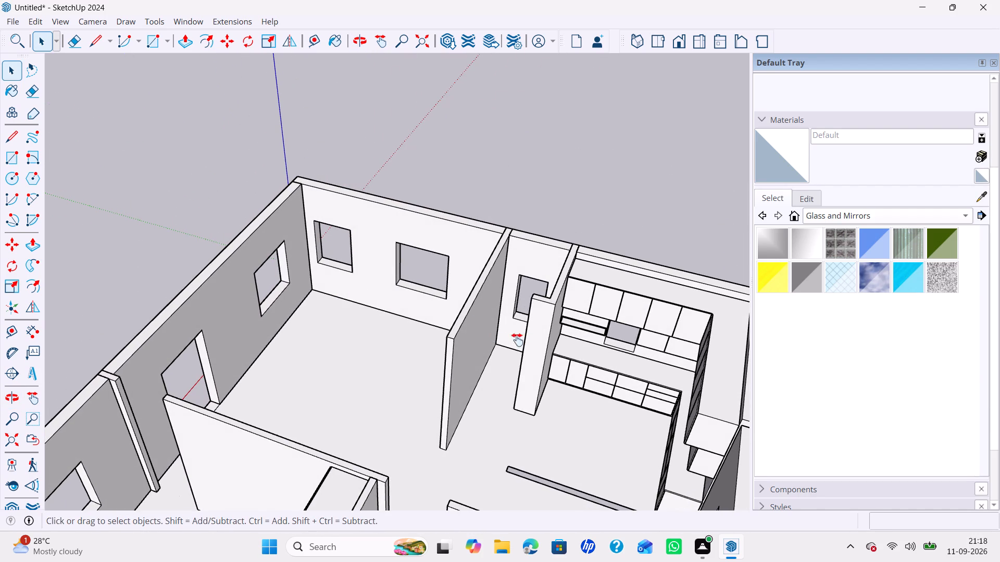
middle_drag(517, 340, 483, 296)
scroll(485, 296, up, 4)
scroll(492, 295, down, 7)
middle_drag(508, 313, 599, 315)
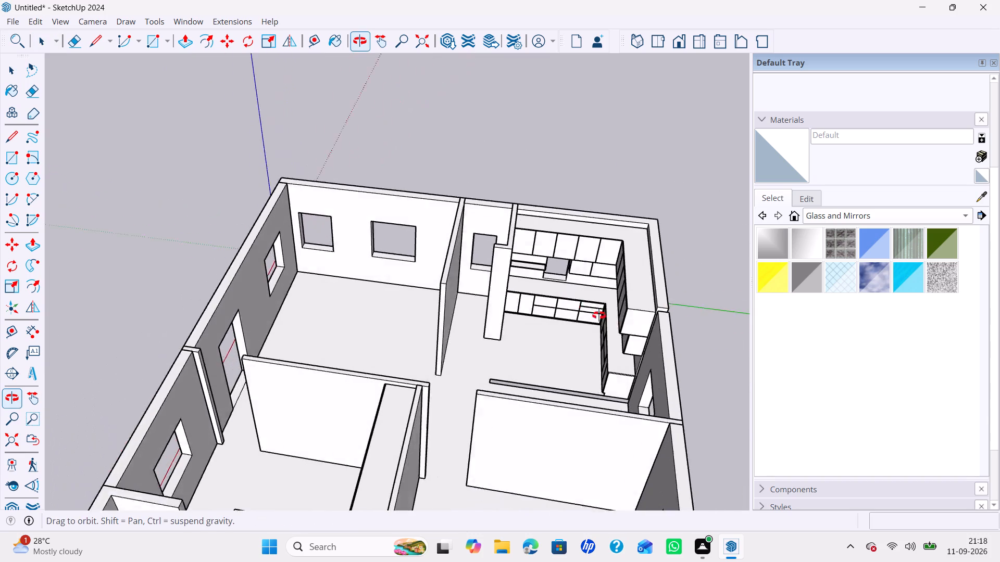
middle_drag(599, 315, 632, 310)
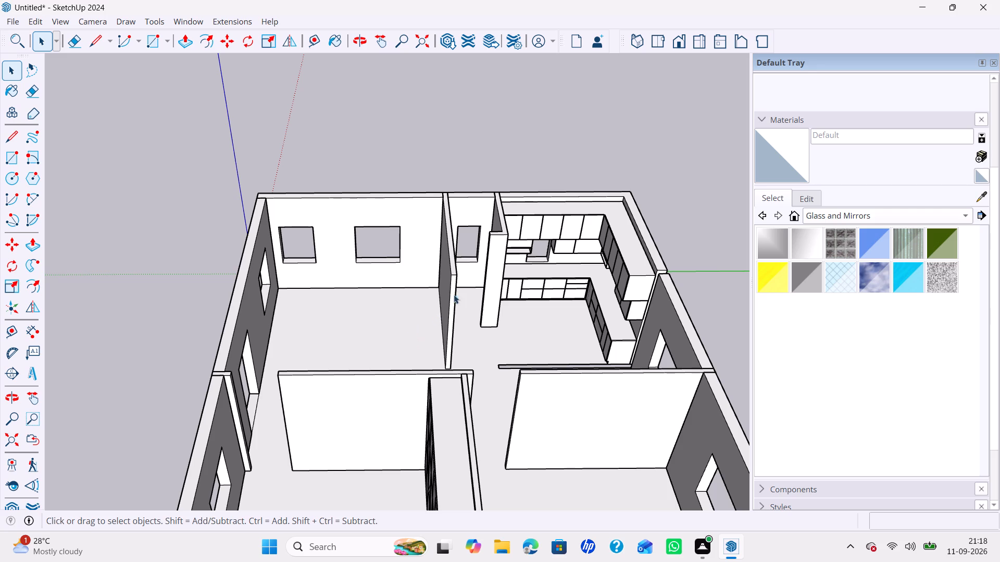
Open the L-shaped wall group beside the kitchen and copy the top edge of its short return's end face 3' downward.
scroll(510, 245, up, 9)
middle_drag(490, 238, 590, 295)
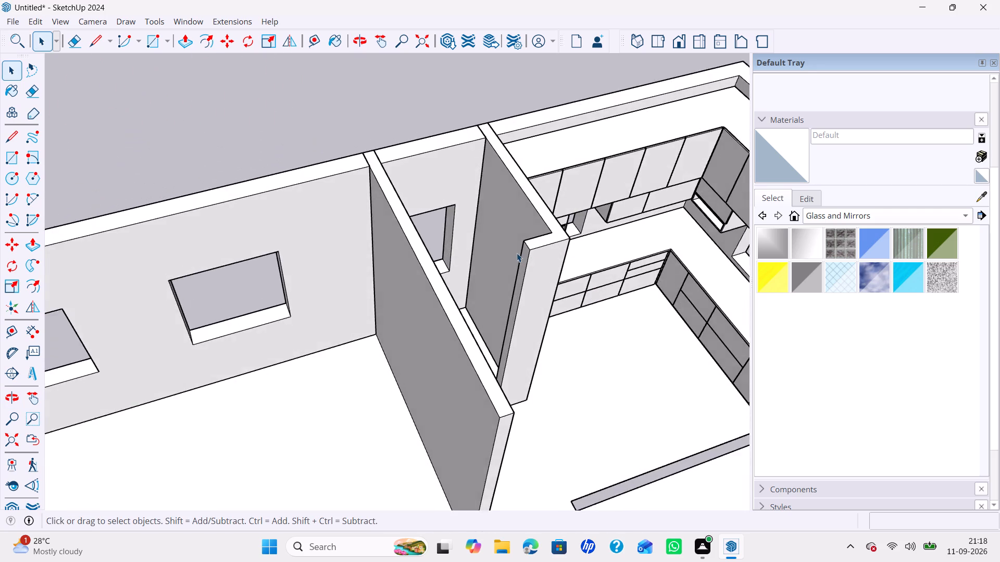
scroll(517, 253, up, 5)
click(540, 241)
double_click(540, 244)
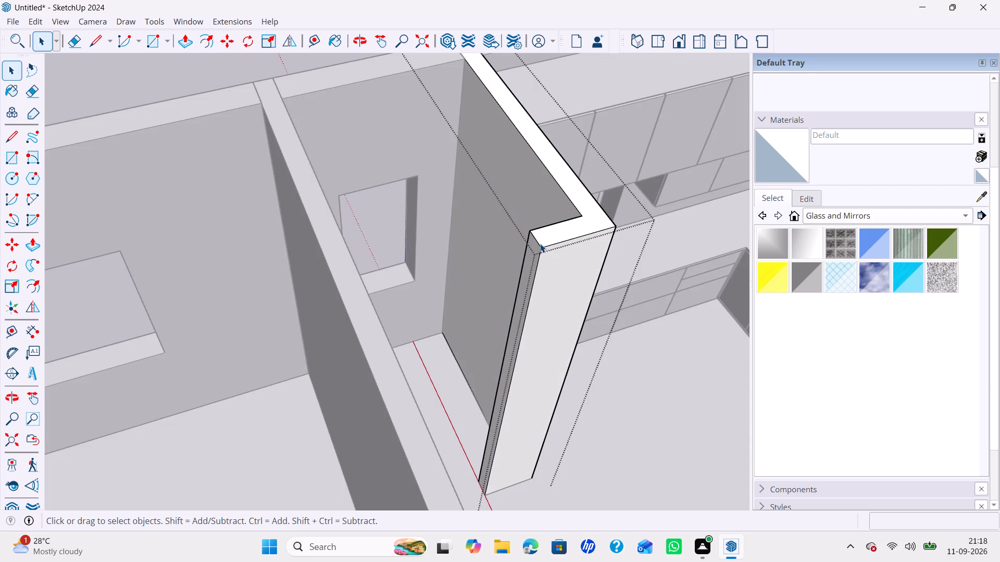
click(540, 244)
key(m)
click(540, 250)
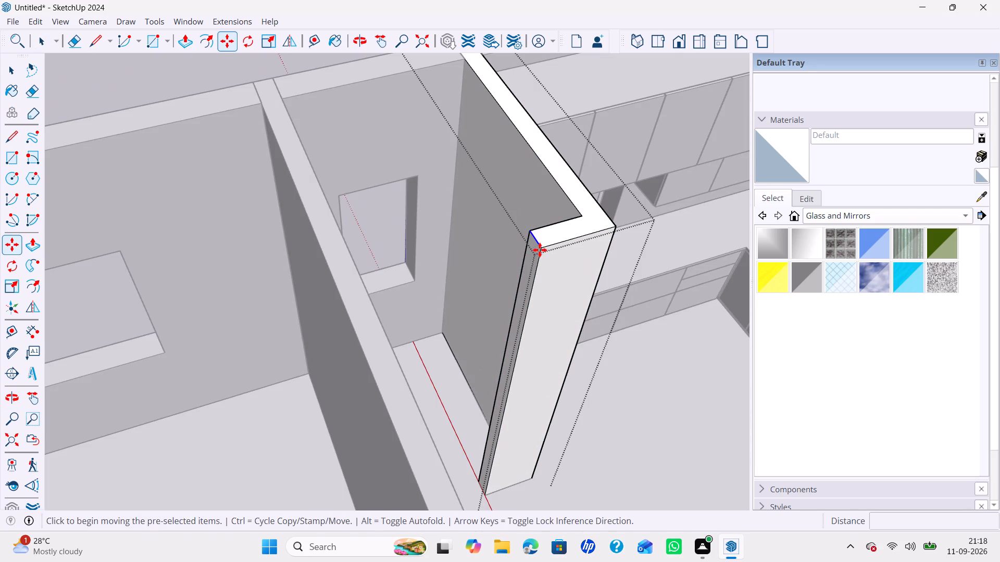
key(Up)
text(3')
key(Return)
Push/Pull the upper part of that end face 3' across the door gap to the facing wall and leave the group.
key(p)
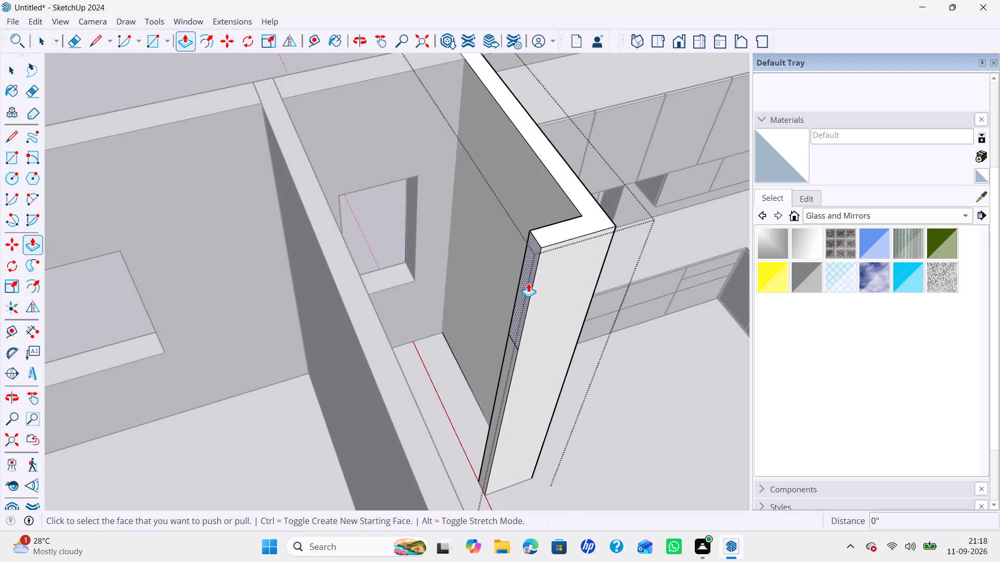
click(528, 282)
click(396, 362)
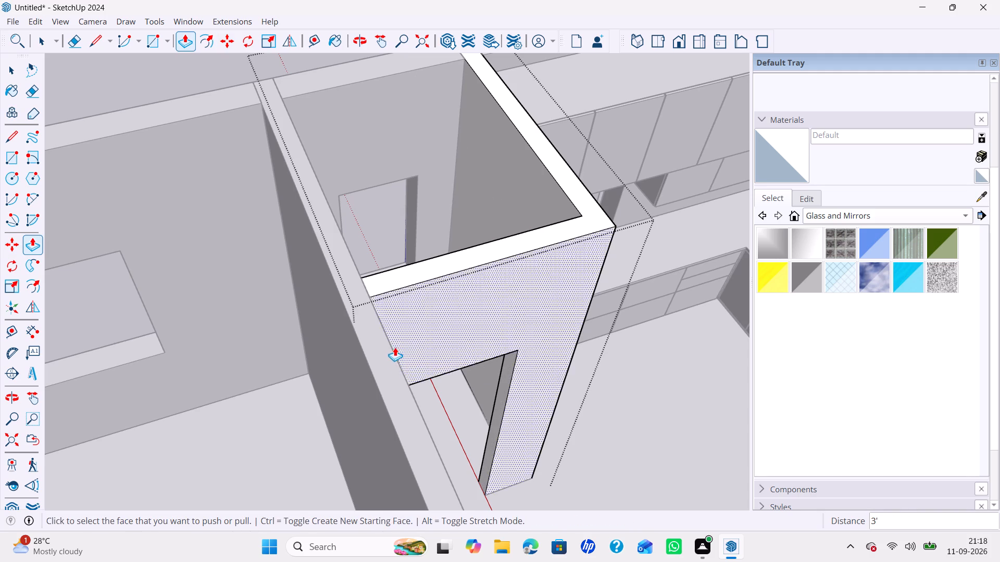
scroll(395, 341, down, 6)
key(space)
click(478, 91)
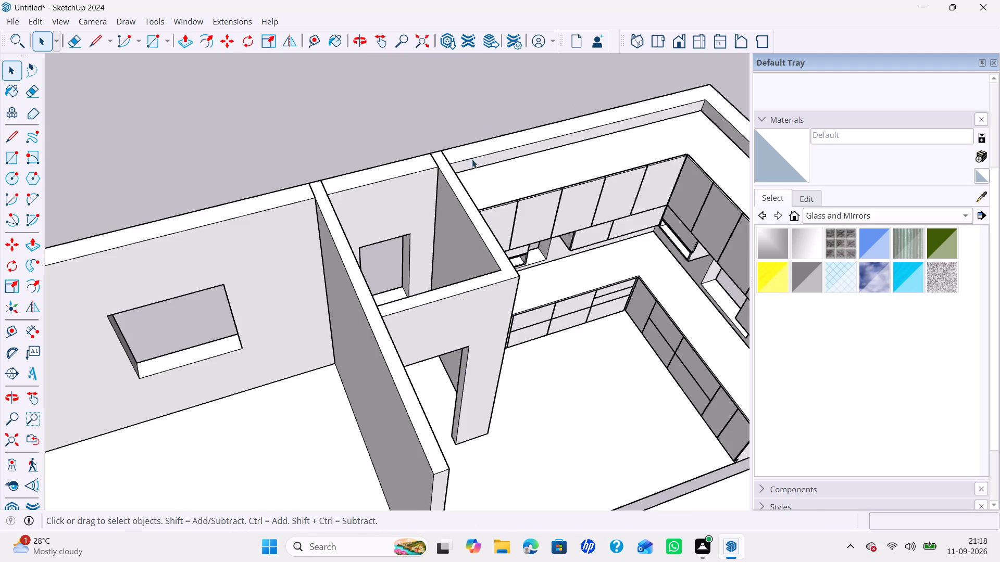
Examine the remaining rooms and partition walls around the house for other door gaps that need a wall overhead.
scroll(462, 194, down, 7)
middle_drag(453, 245, 441, 242)
middle_drag(432, 242, 336, 235)
middle_drag(331, 235, 321, 236)
scroll(320, 237, down, 2)
middle_drag(321, 241, 347, 250)
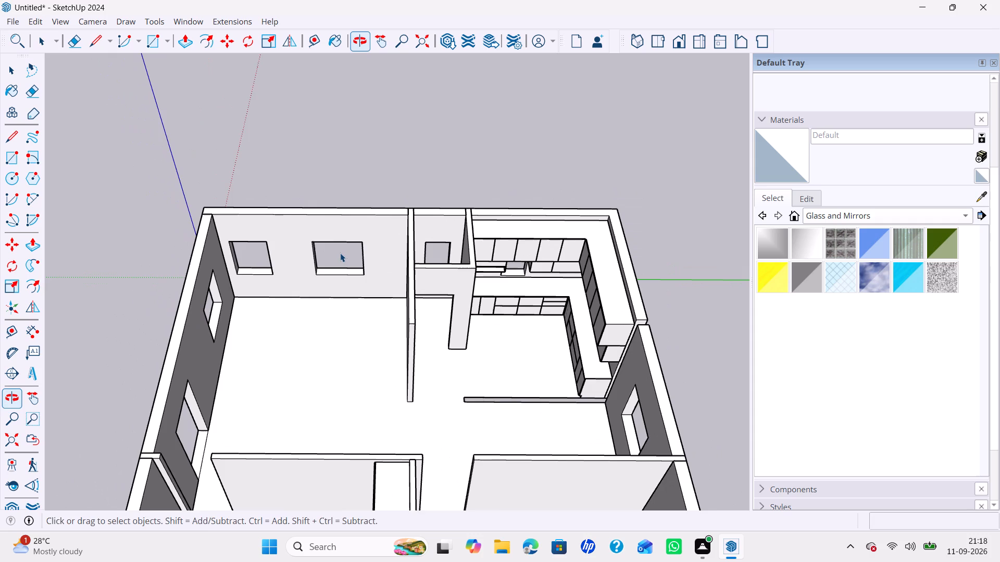
middle_drag(335, 262, 339, 226)
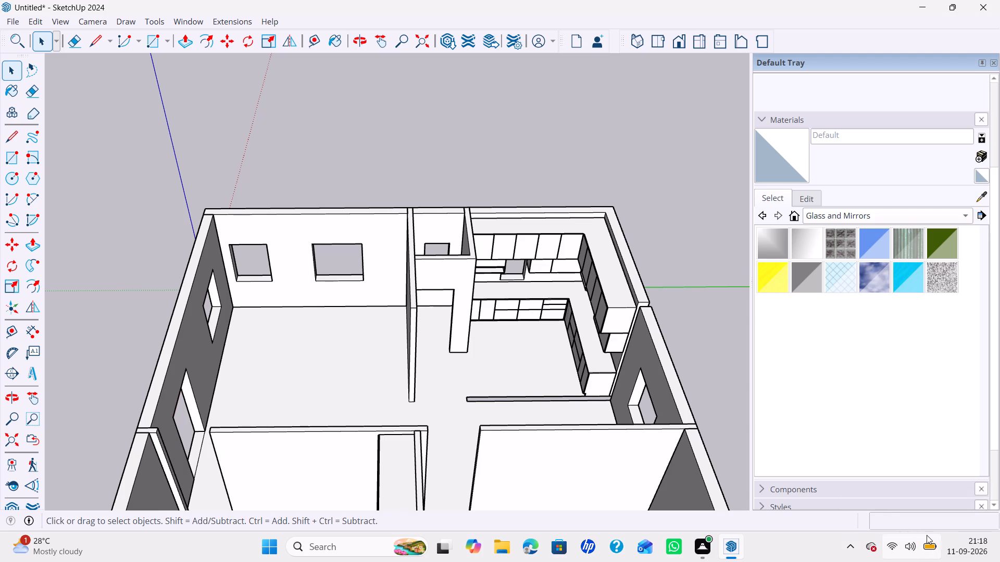
scroll(557, 396, up, 3)
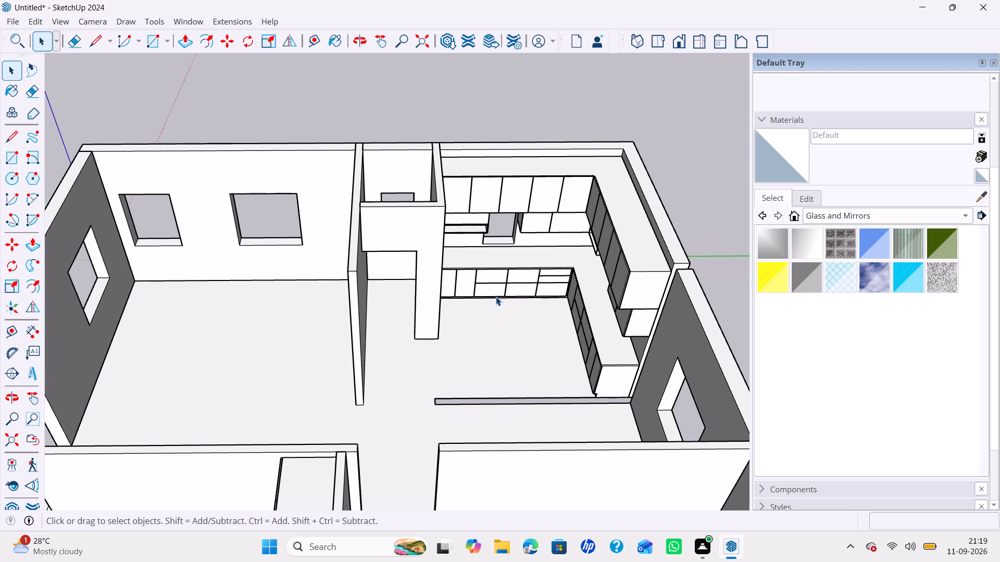
scroll(496, 297, up, 3)
scroll(305, 216, down, 2)
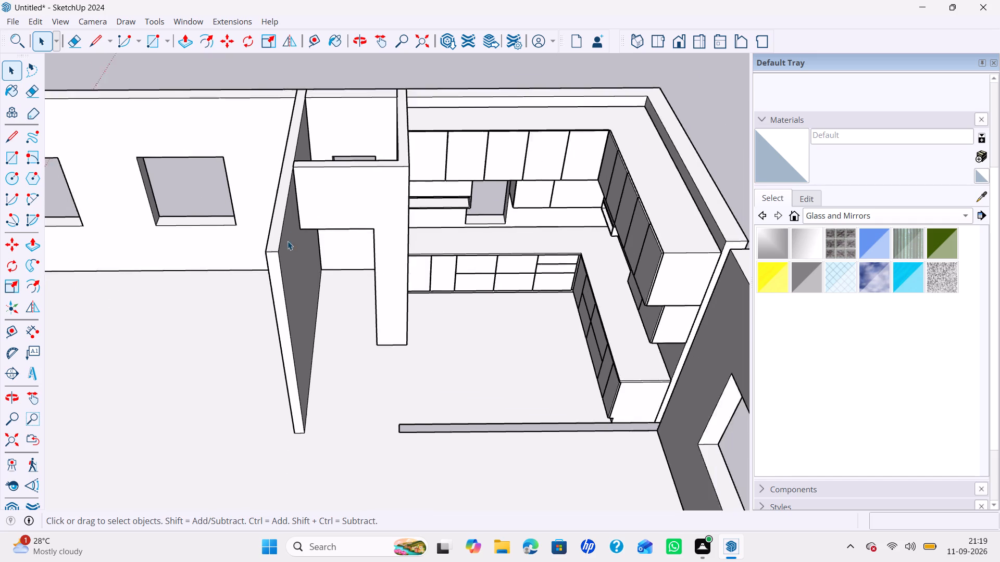
scroll(287, 241, down, 3)
scroll(245, 288, down, 2)
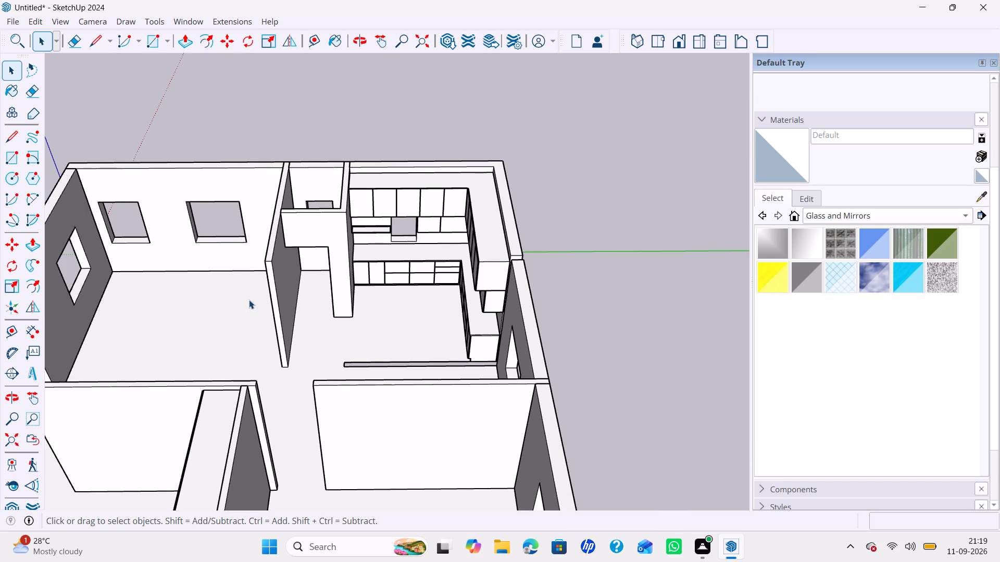
scroll(252, 302, down, 1)
shift+middle_drag(254, 308, 497, 258)
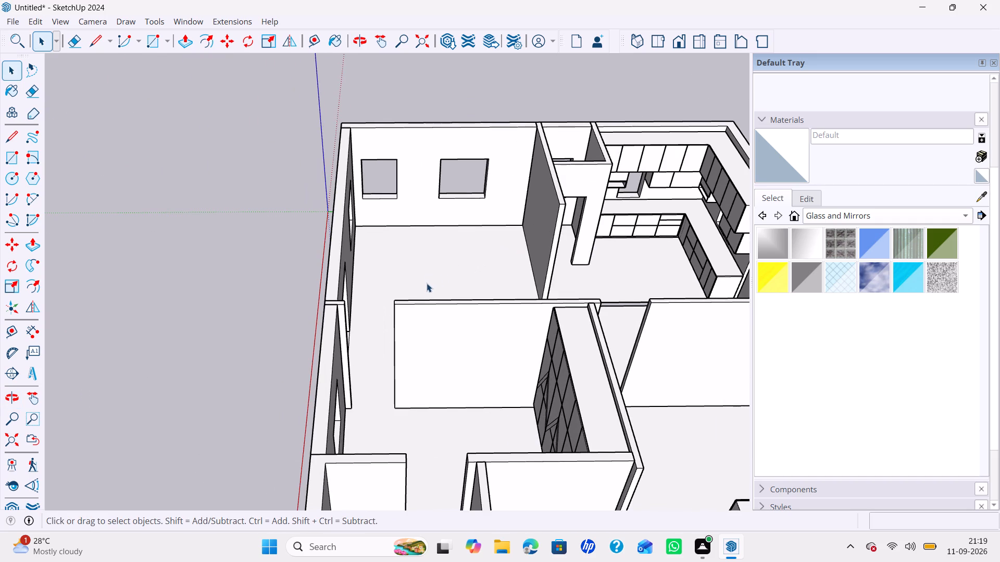
scroll(427, 291, down, 5)
middle_drag(427, 314, 177, 334)
scroll(328, 327, up, 5)
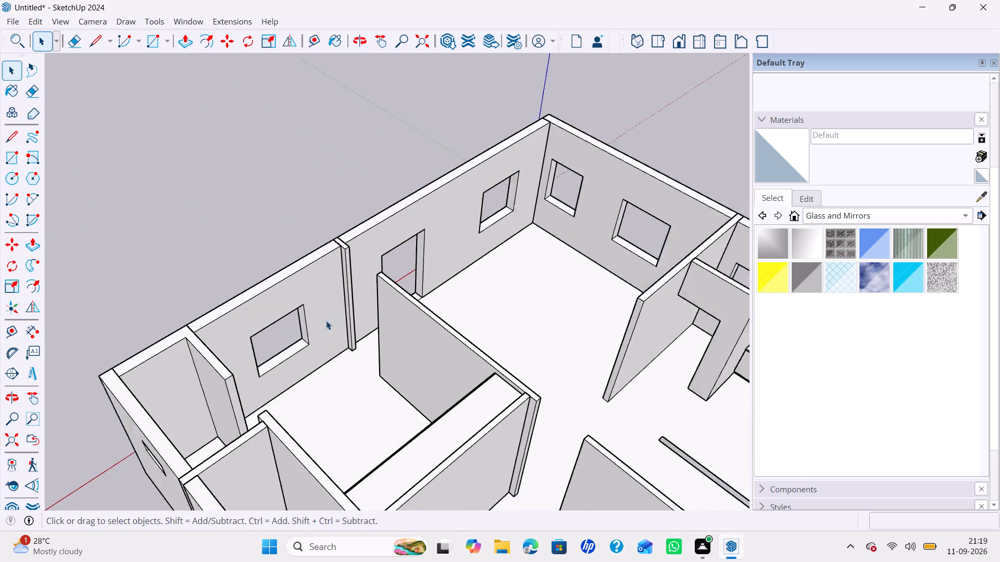
scroll(326, 321, up, 2)
scroll(391, 320, down, 7)
middle_click(400, 339)
middle_drag(376, 347, 145, 356)
scroll(316, 301, up, 4)
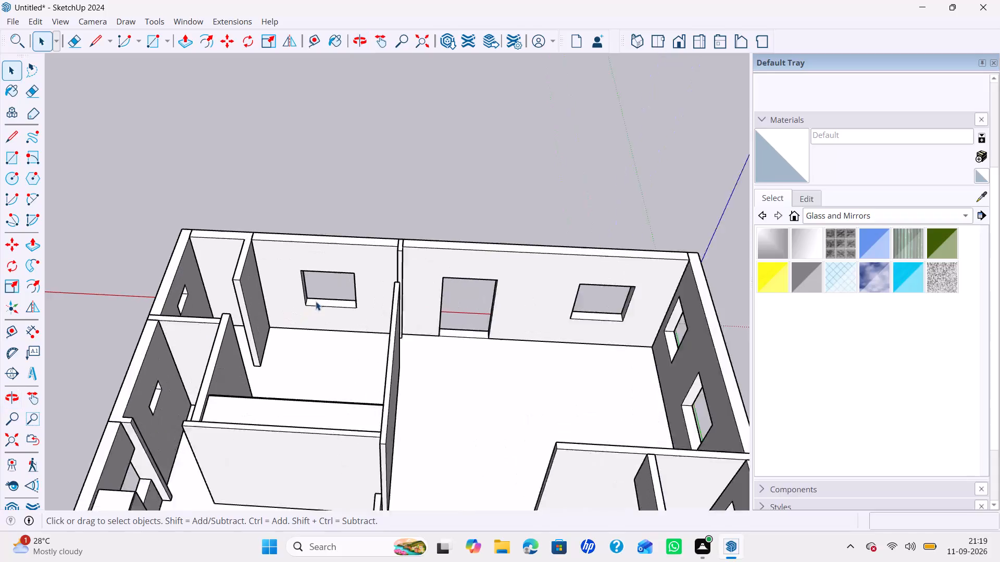
scroll(316, 301, up, 1)
scroll(416, 308, down, 2)
middle_drag(390, 317, 73, 325)
middle_click(60, 326)
middle_drag(303, 334, 261, 320)
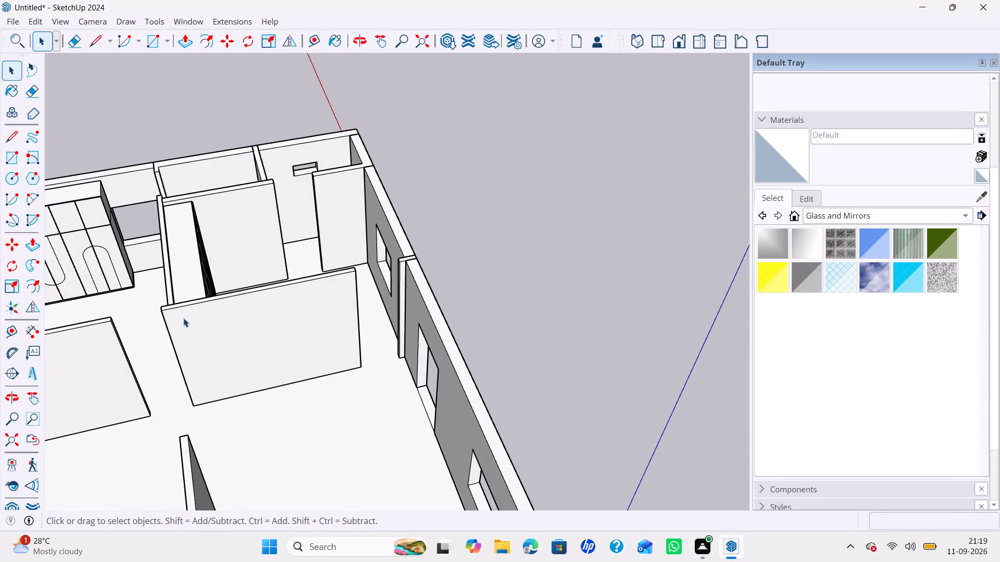
Open the partition wall group of the arched-wardrobe bedroom and copy its end face's top edge 3' downward.
shift+middle_drag(176, 323, 393, 356)
scroll(298, 363, up, 6)
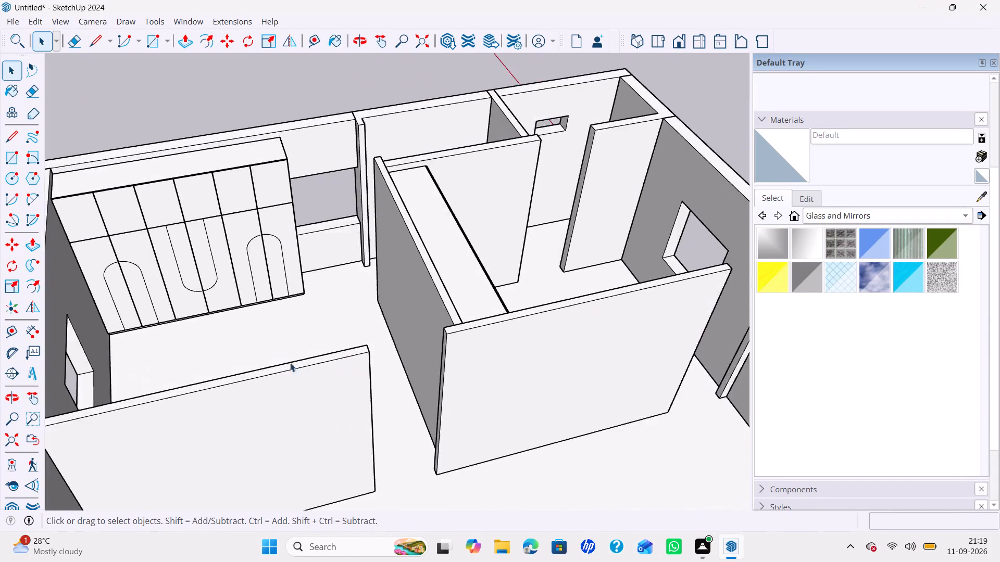
scroll(374, 369, down, 4)
middle_drag(419, 368, 282, 337)
scroll(282, 336, up, 5)
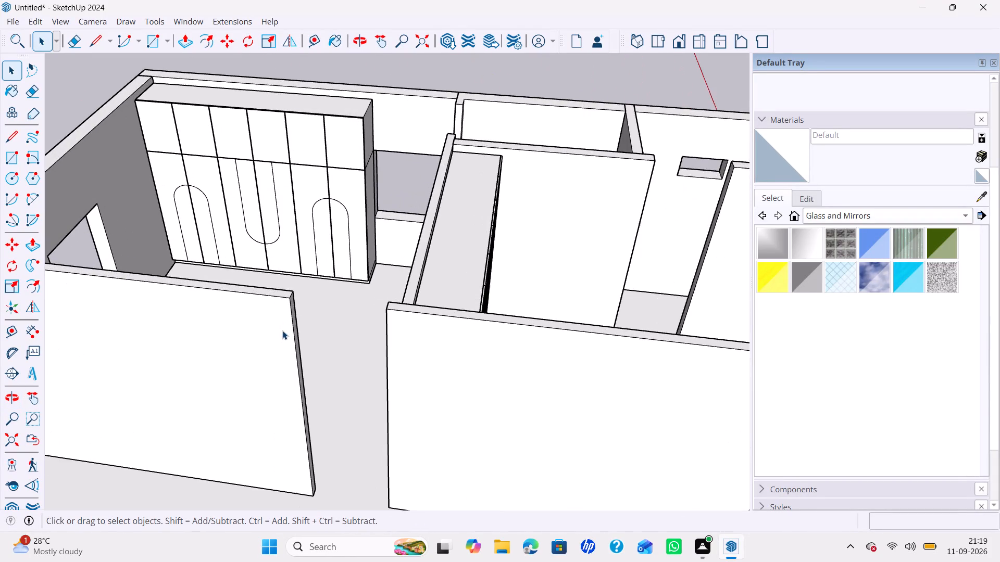
double_click(282, 330)
scroll(298, 308, up, 4)
middle_drag(296, 304, 184, 339)
scroll(160, 331, down, 3)
middle_drag(167, 339, 311, 309)
scroll(306, 295, up, 5)
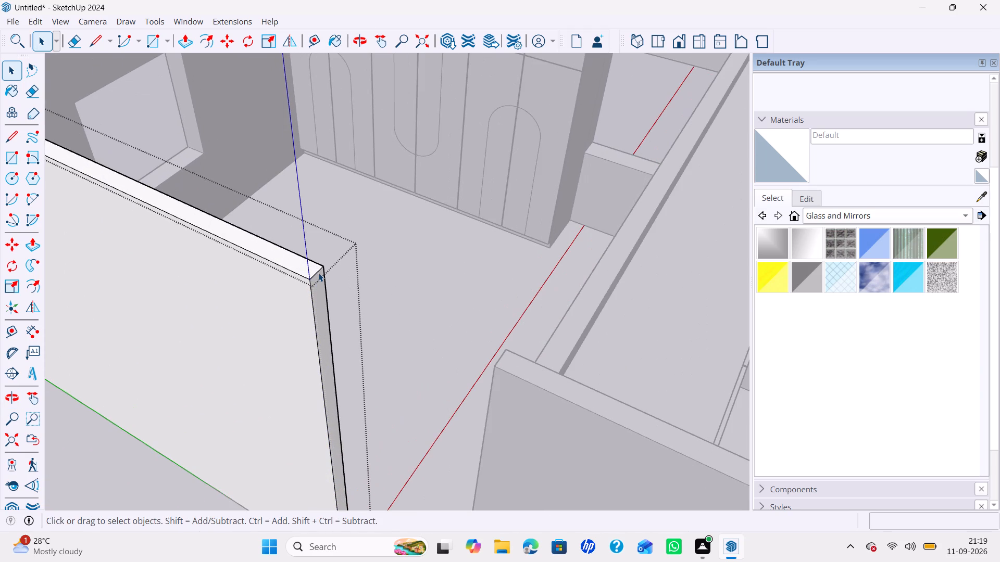
click(318, 273)
key(m)
click(329, 269)
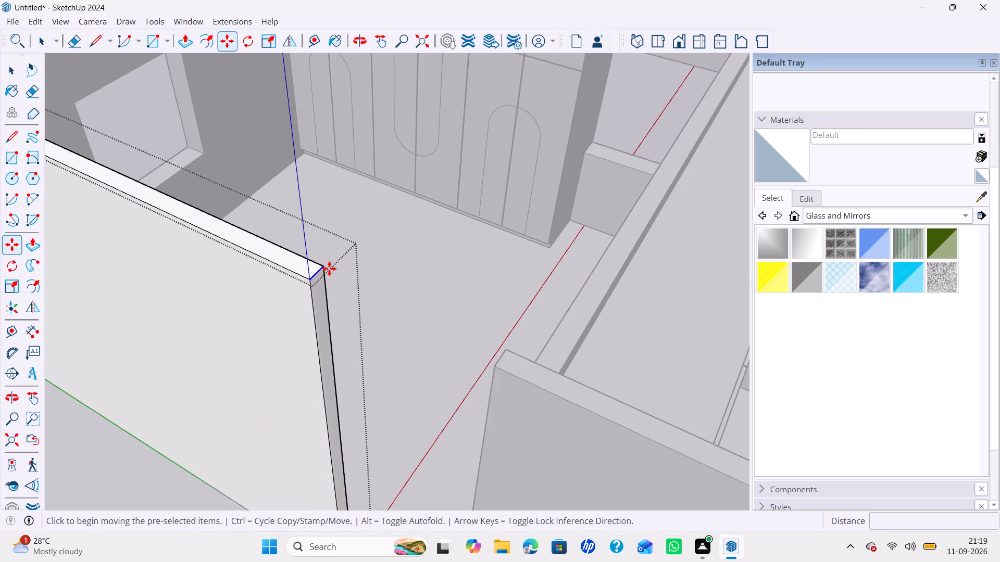
key(Up)
key(Escape)
click(324, 272)
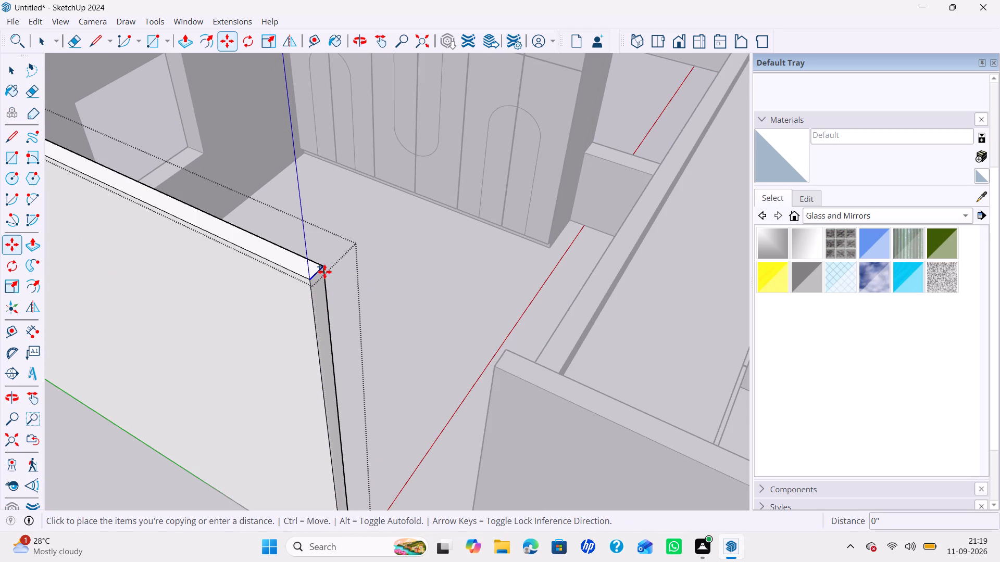
key(Up)
text(3')
key(Return)
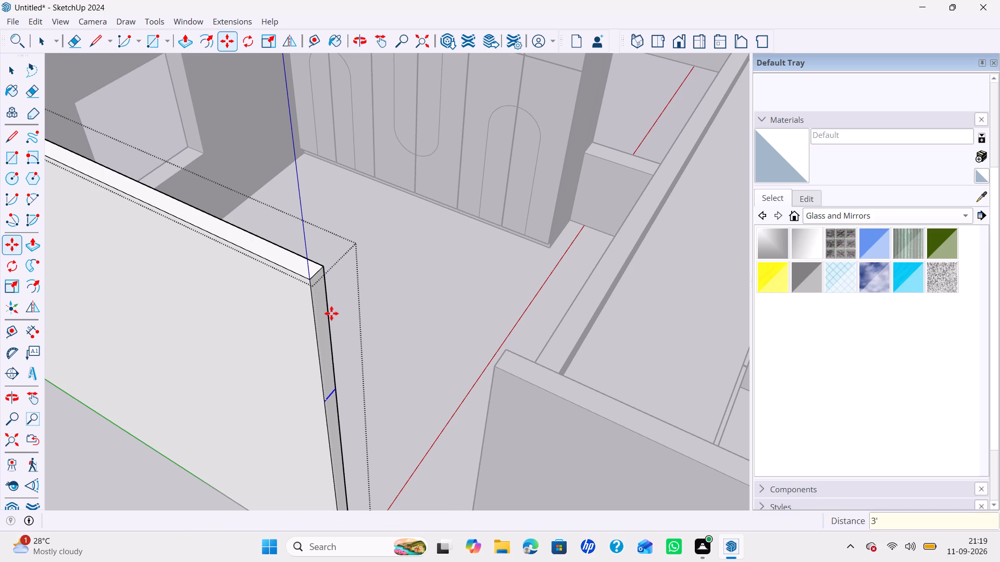
Push/Pull the upper part of this end face 3' across the bedroom door gap to the adjoining wall and leave the group.
key(p)
click(316, 322)
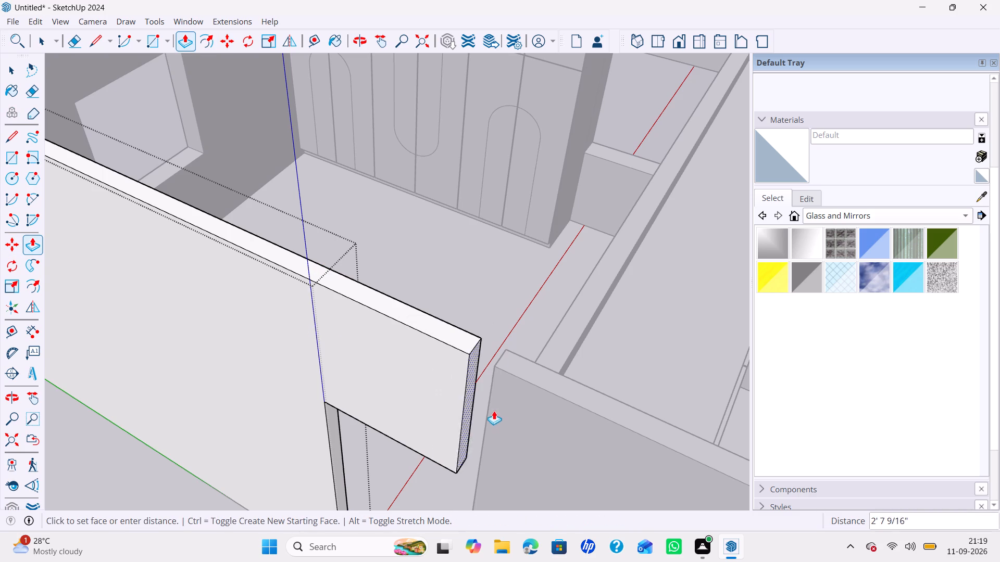
click(481, 441)
scroll(428, 420, down, 5)
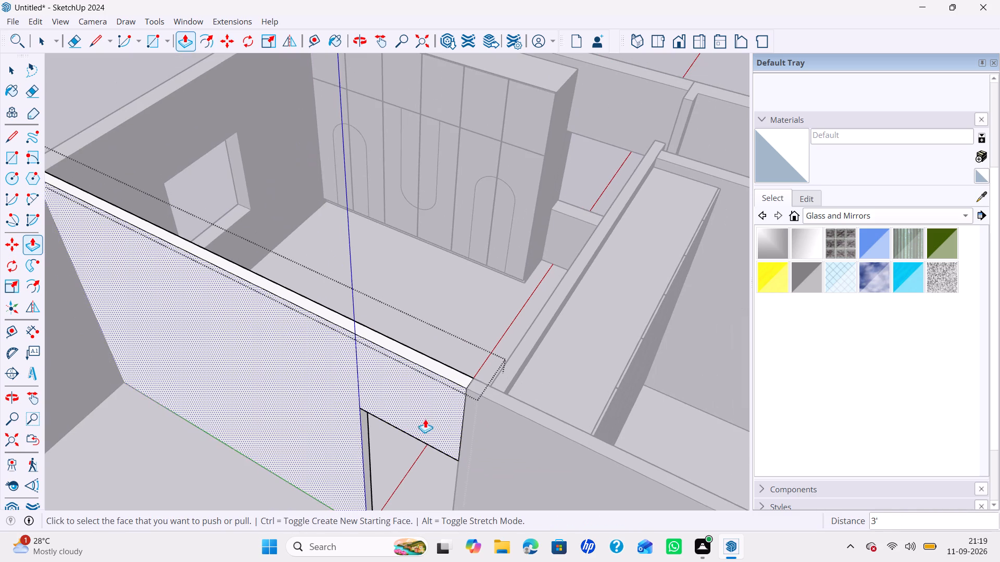
key(space)
click(547, 332)
Open the hall-side wall group of the grid-wardrobe bedroom and copy its free end face's top edge 3' downward.
scroll(535, 326, down, 5)
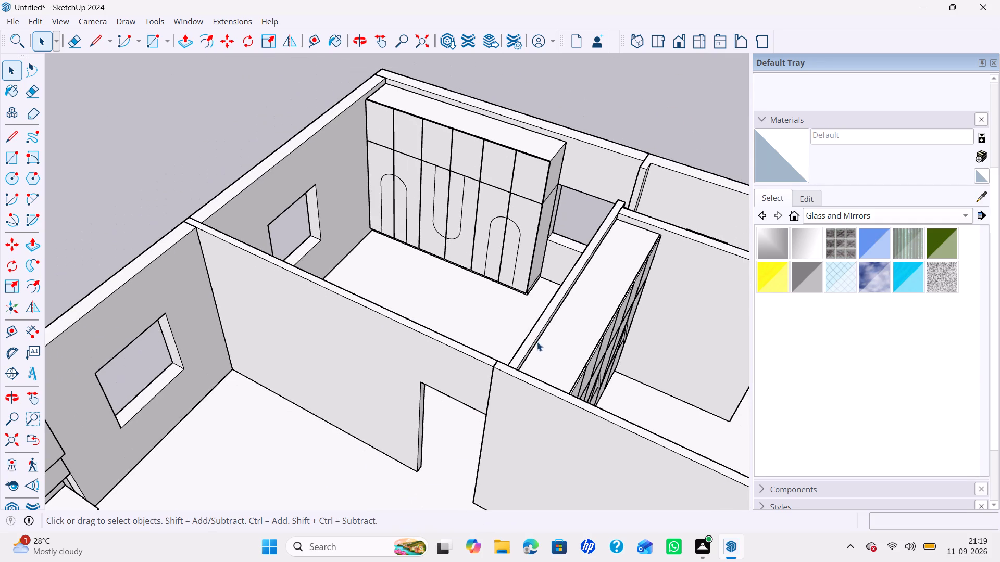
middle_drag(537, 342, 502, 293)
shift+middle_drag(425, 381, 406, 404)
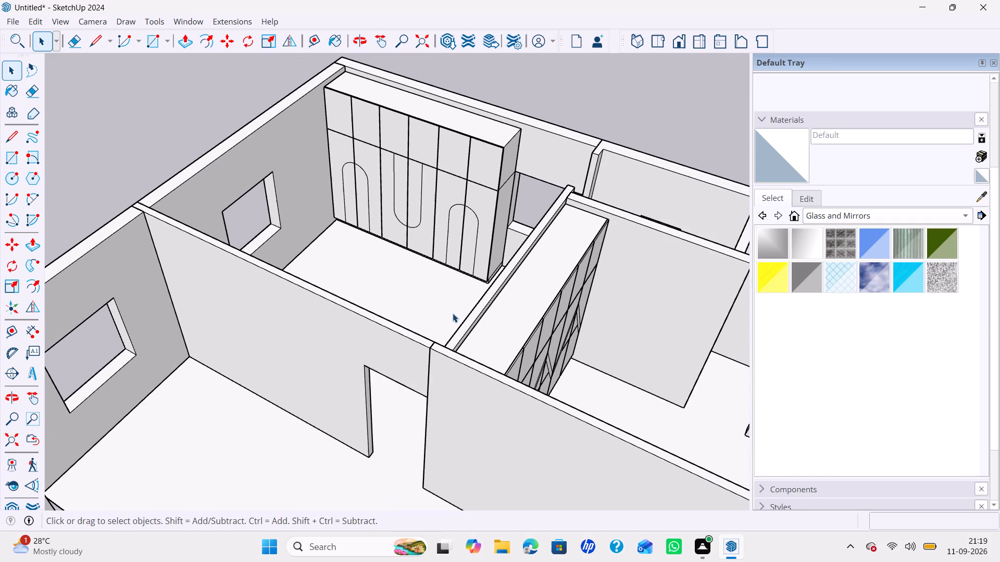
scroll(436, 315, down, 4)
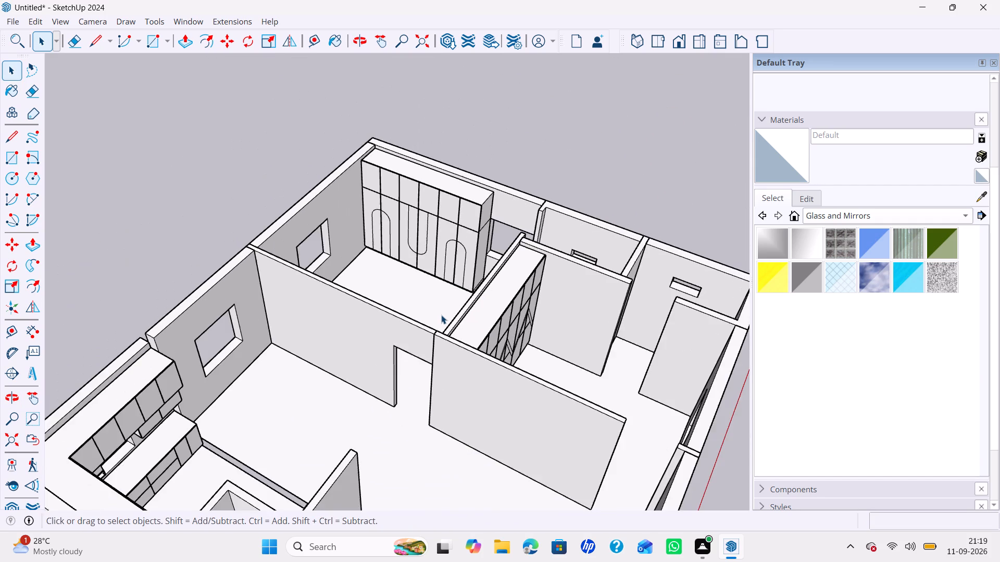
shift+middle_drag(443, 315, 369, 304)
shift+middle_drag(405, 247, 396, 235)
scroll(446, 296, down, 4)
shift+middle_drag(454, 297, 424, 264)
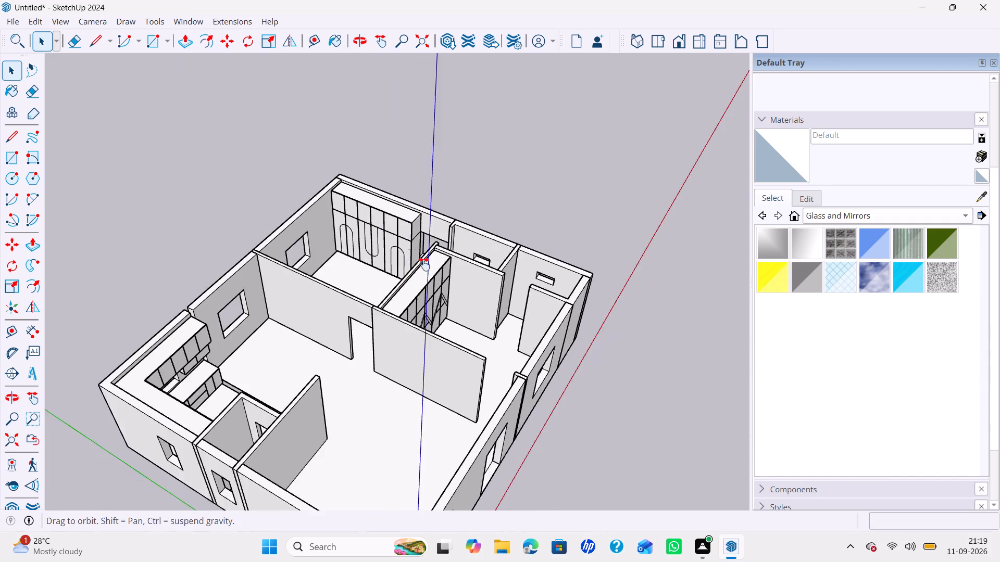
shift+middle_drag(424, 264, 402, 242)
shift+middle_drag(397, 239, 393, 233)
scroll(415, 298, up, 6)
click(419, 297)
click(419, 297)
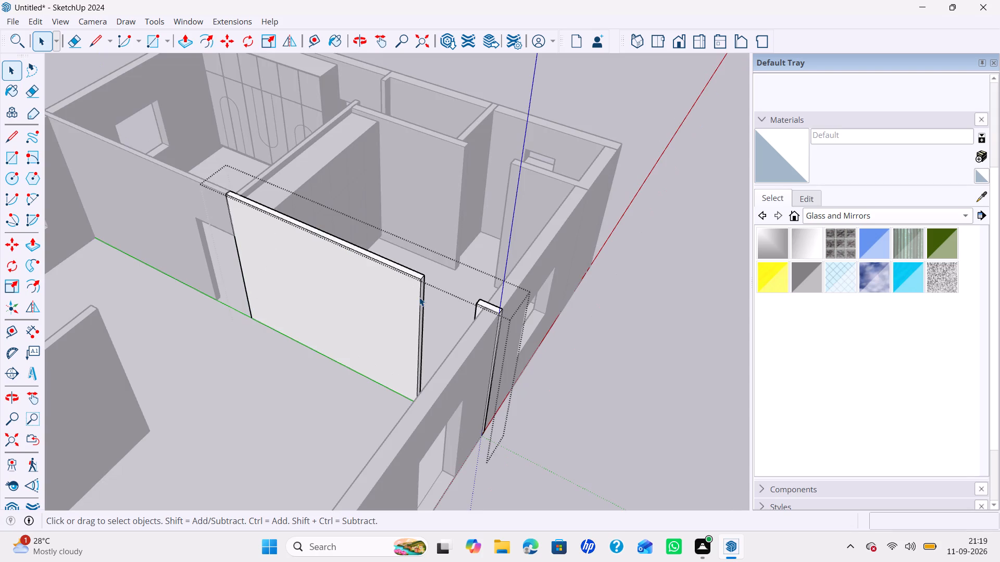
scroll(428, 291, up, 9)
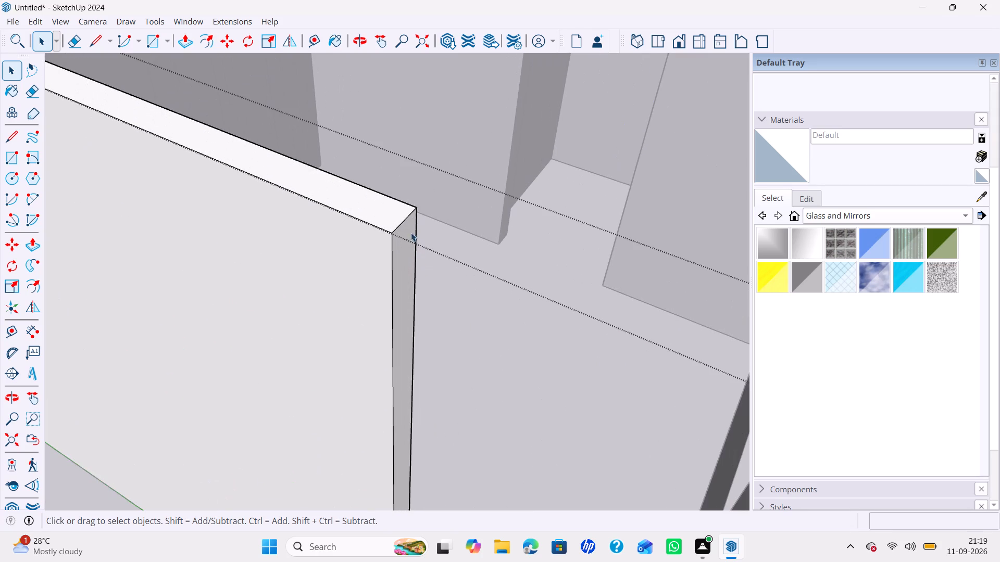
click(409, 219)
key(m)
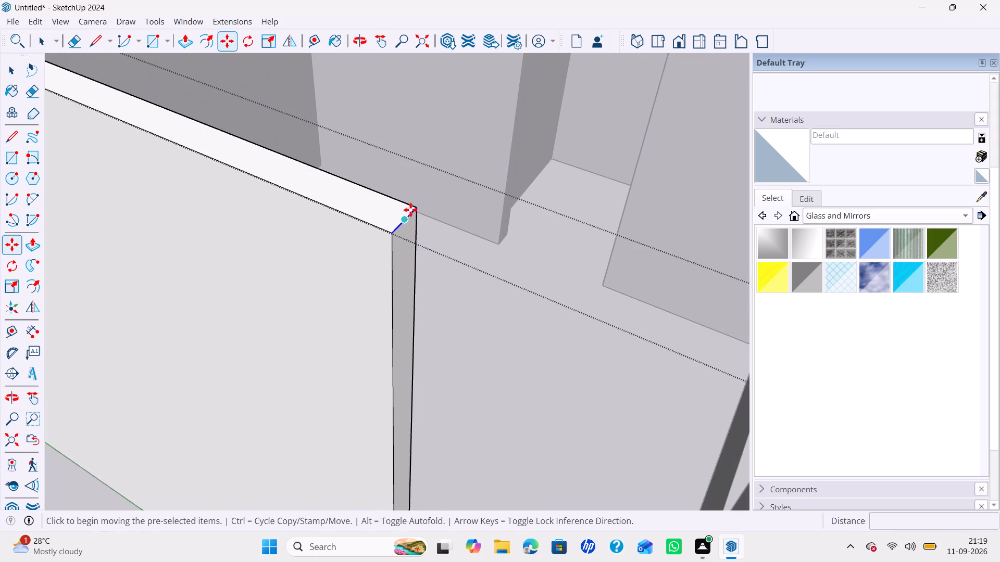
click(415, 208)
key(Up)
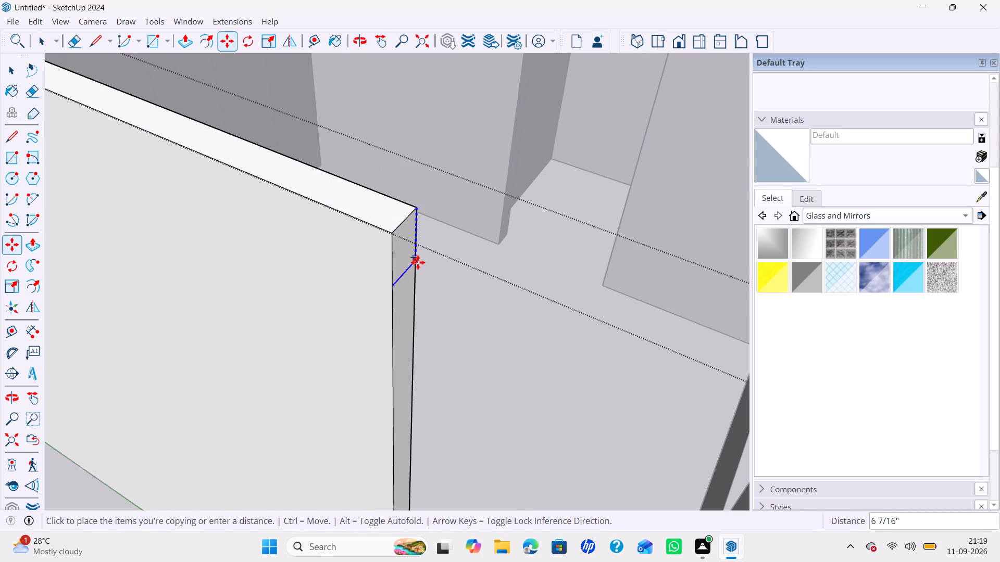
text(3')
key(Return)
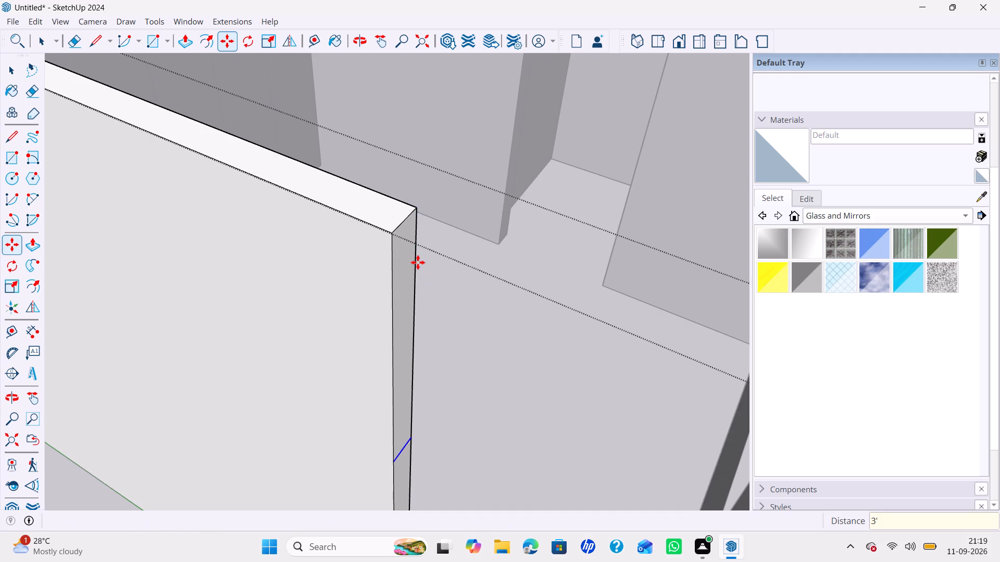
Push/Pull the upper part of this end face 3' across the door gap to the short wall stub at the outer wall.
key(p)
click(404, 275)
scroll(440, 298, down, 8)
scroll(511, 344, down, 6)
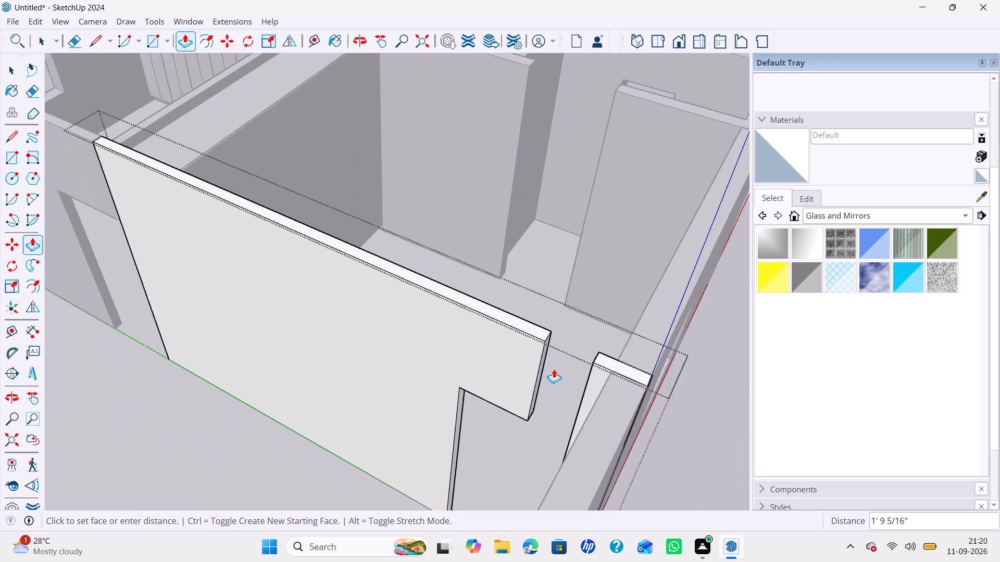
middle_click(558, 367)
middle_drag(570, 365, 723, 353)
middle_click(724, 354)
click(723, 360)
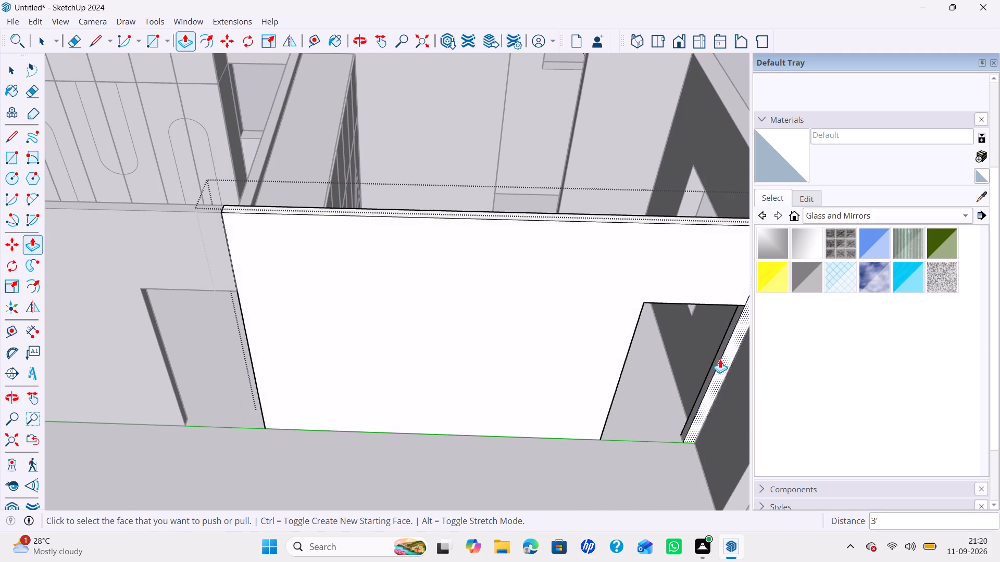
key(space)
scroll(706, 350, down, 5)
shift+middle_drag(703, 359, 512, 399)
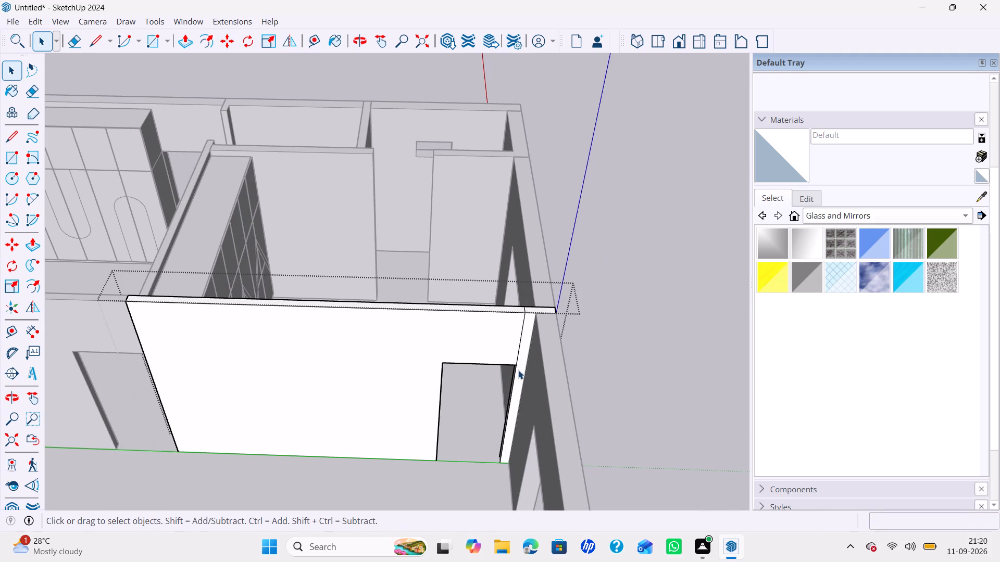
Erase the seam edges on both faces and the top where the new overhead piece meets the stub, and leave the group.
key(e)
click(517, 353)
scroll(514, 320, up, 9)
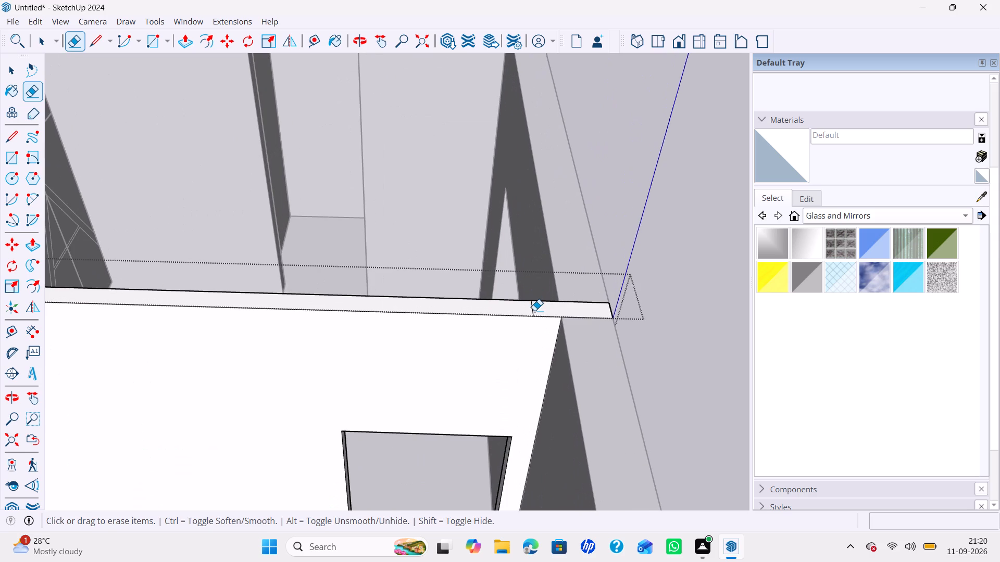
click(534, 311)
middle_drag(455, 302, 882, 264)
middle_drag(655, 270, 744, 271)
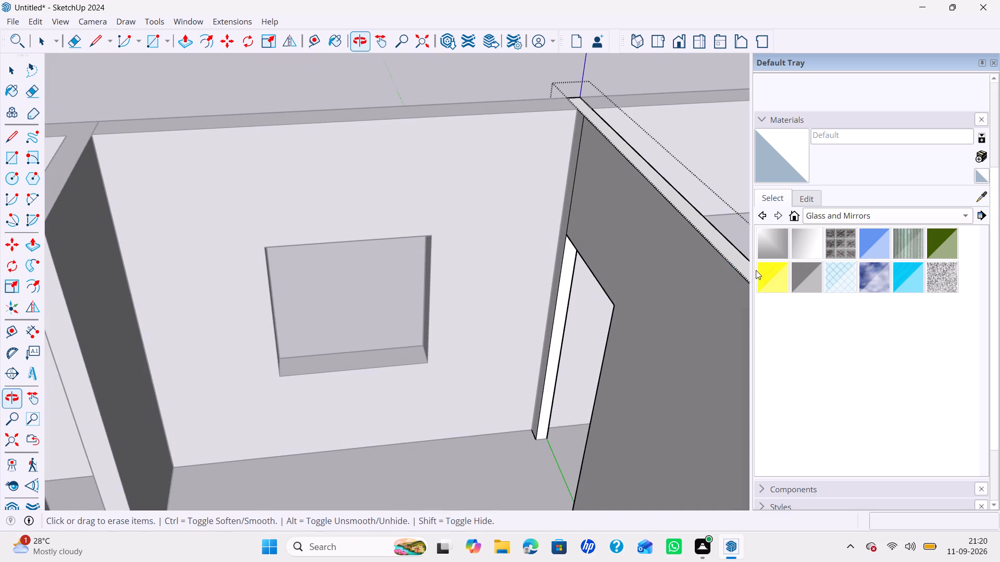
click(568, 220)
middle_click(619, 280)
middle_drag(619, 280, 343, 346)
scroll(344, 340, up, 1)
key(space)
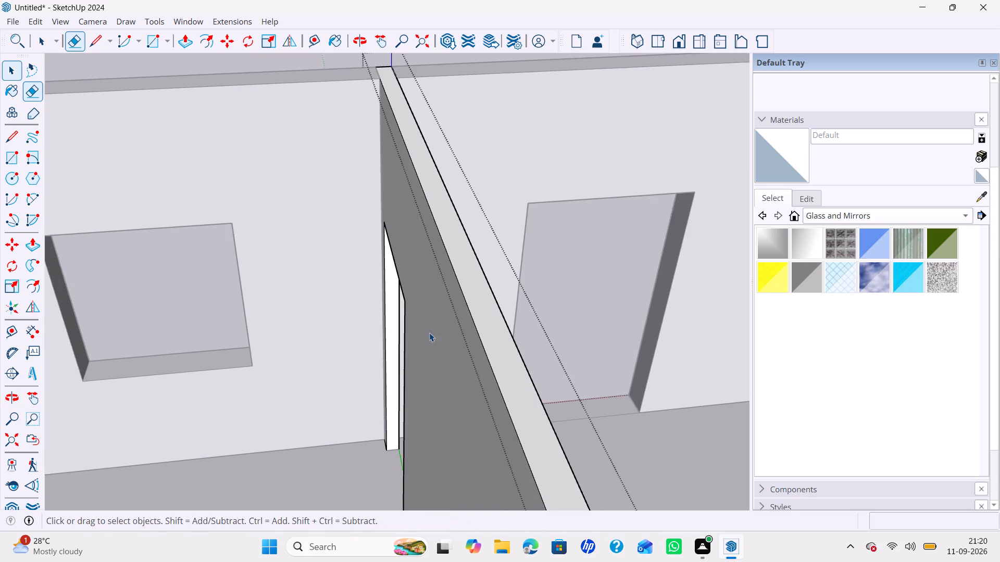
scroll(482, 331, down, 5)
middle_drag(307, 373, 190, 373)
middle_drag(395, 368, 158, 427)
scroll(165, 421, up, 1)
scroll(206, 405, down, 5)
middle_drag(219, 413, 249, 425)
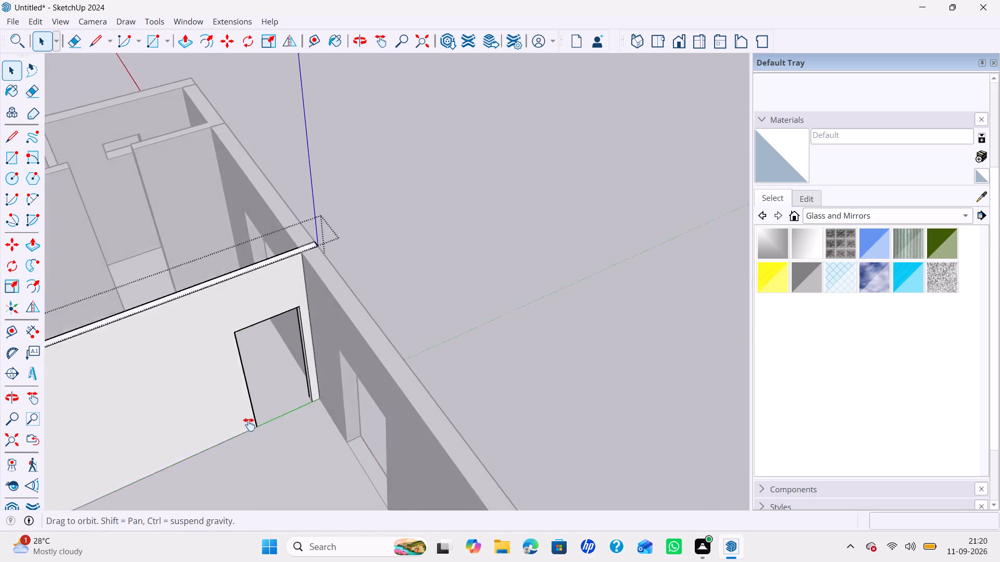
middle_drag(249, 425, 251, 425)
click(445, 267)
Open the L-shaped wall group of the corner bathroom and copy its free end face's top edge 3' downward.
scroll(286, 324, down, 6)
shift+middle_drag(286, 336, 467, 385)
scroll(407, 312, up, 4)
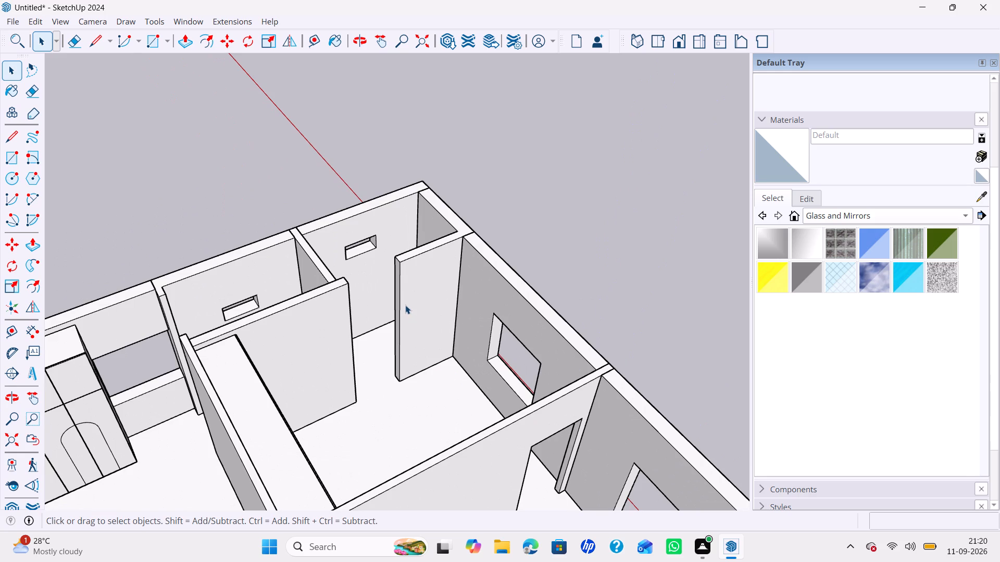
double_click(405, 304)
scroll(392, 270, up, 5)
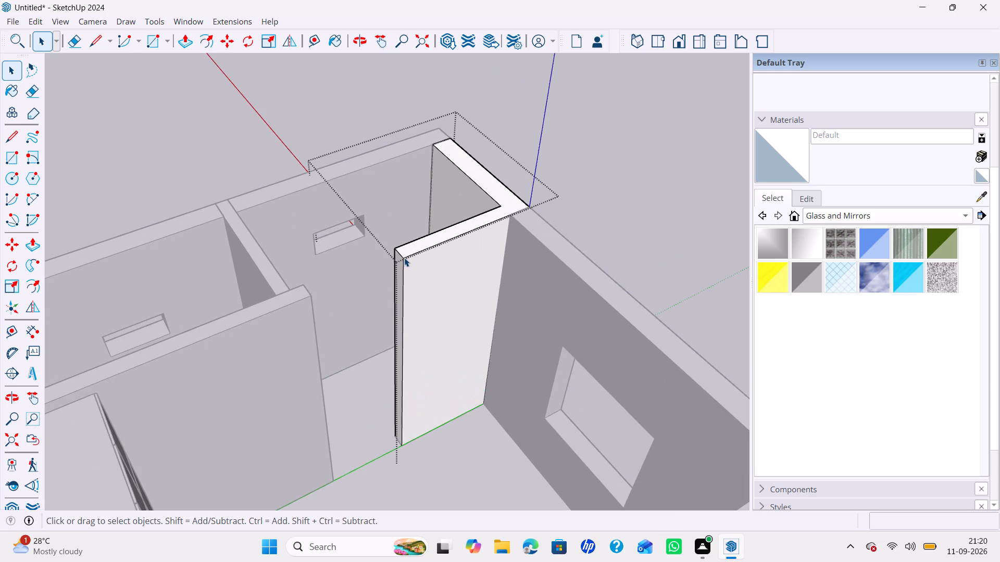
click(399, 258)
key(m)
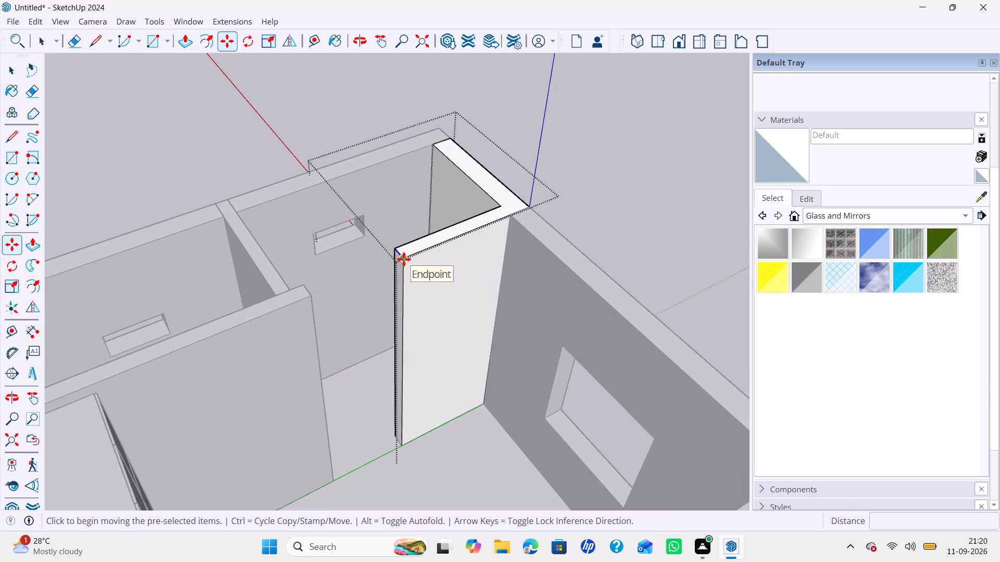
click(404, 259)
key(Up)
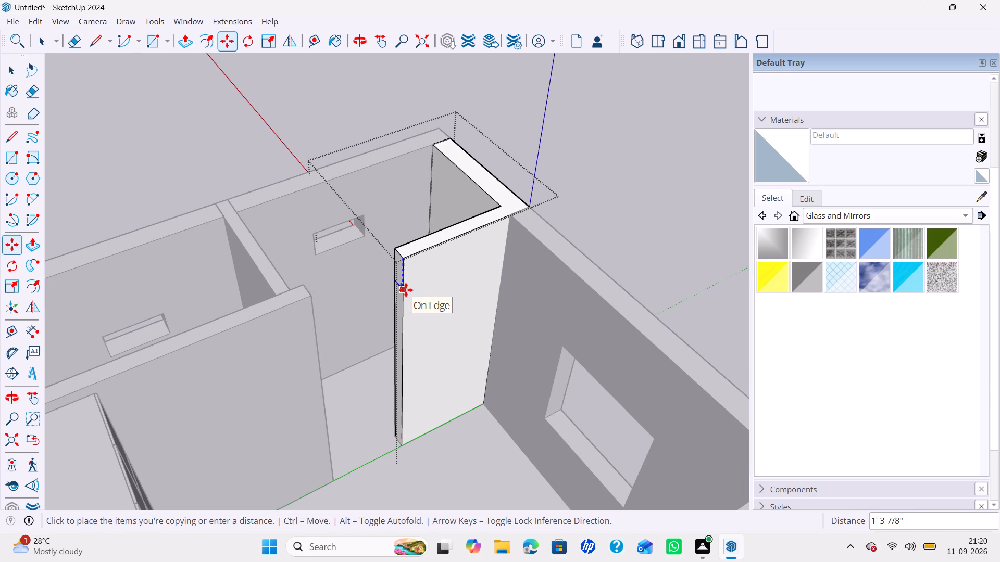
text(3')
key(Return)
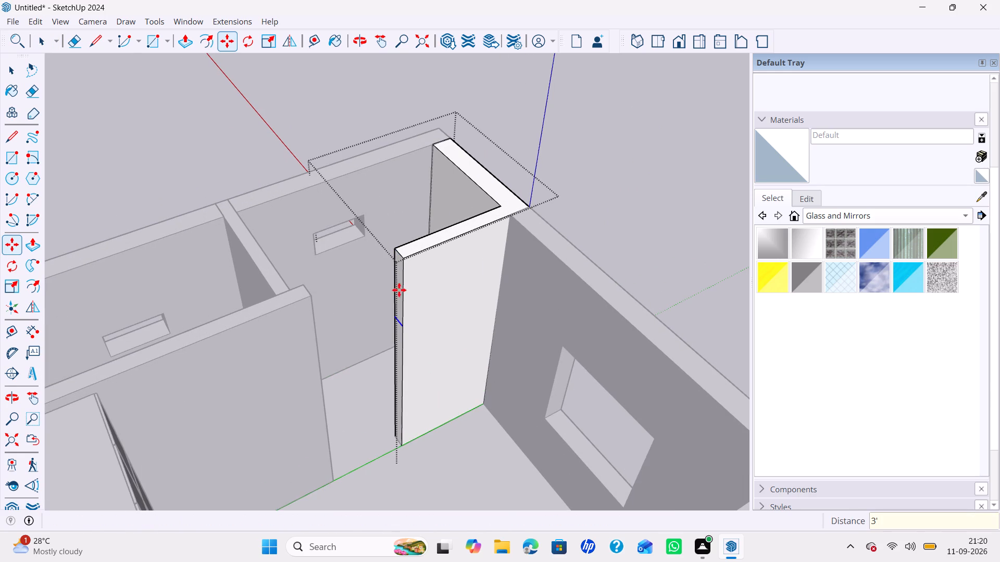
Push/Pull the upper part of the bathroom wall's end face 3' across the door gap to the neighbouring wall and leave the group.
key(p)
click(398, 284)
click(320, 356)
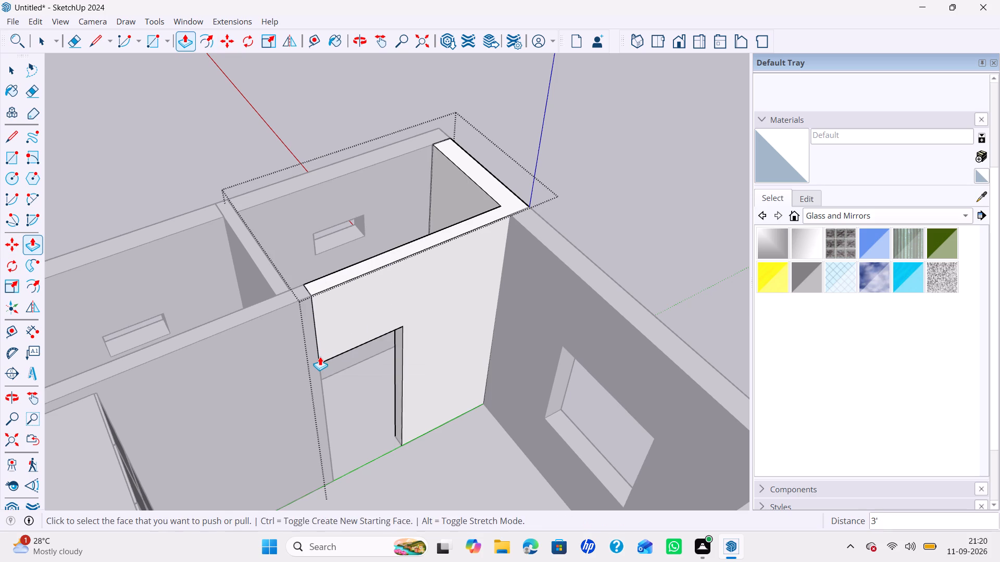
key(space)
scroll(362, 345, down, 7)
middle_drag(383, 352, 342, 359)
key(space)
click(482, 280)
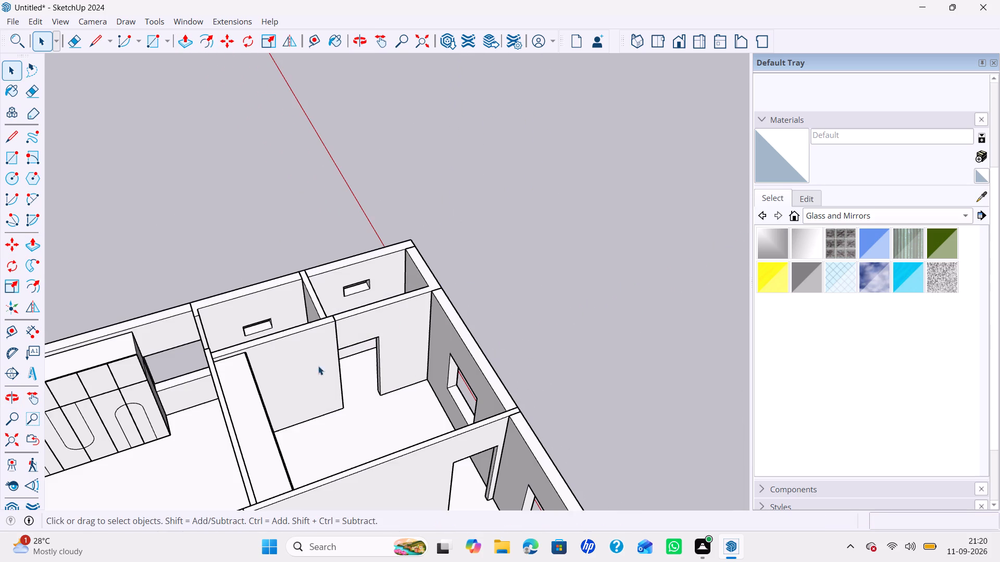
Open the partition wall group between the two wardrobe bedrooms and copy its free end face's top edge 3' downward.
middle_drag(215, 374, 535, 273)
double_click(430, 374)
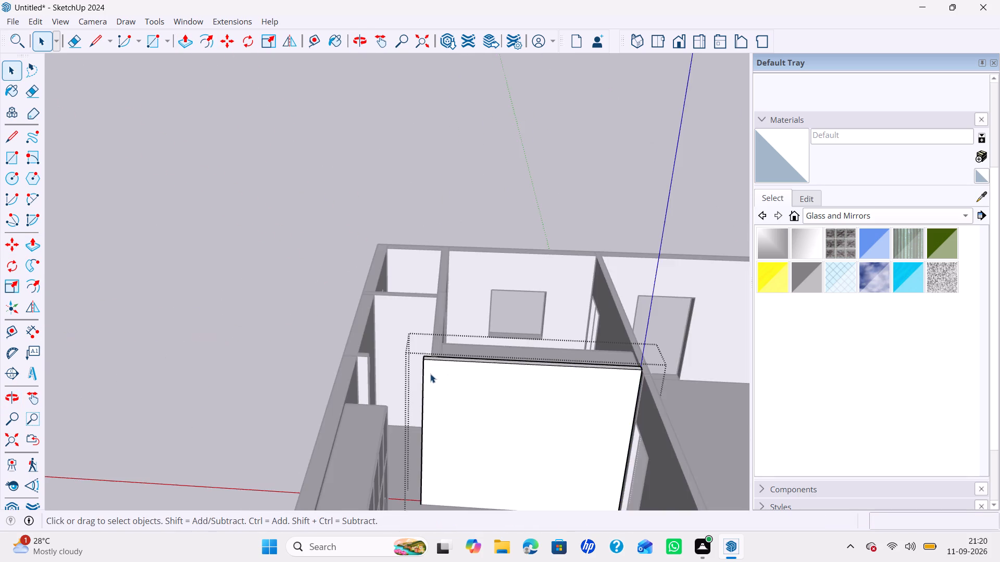
scroll(424, 374, up, 4)
middle_drag(409, 379, 604, 384)
scroll(598, 315, up, 5)
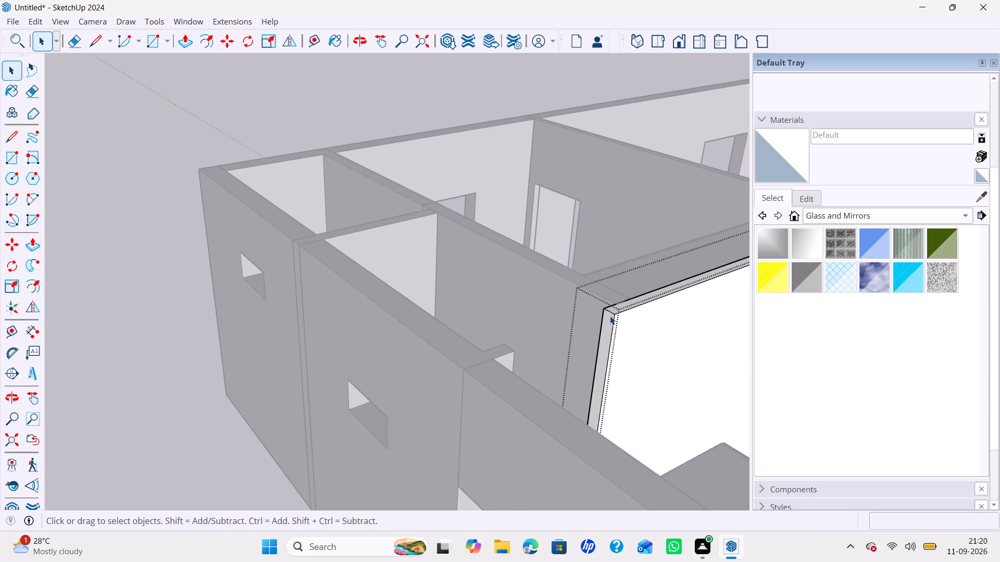
click(611, 313)
key(m)
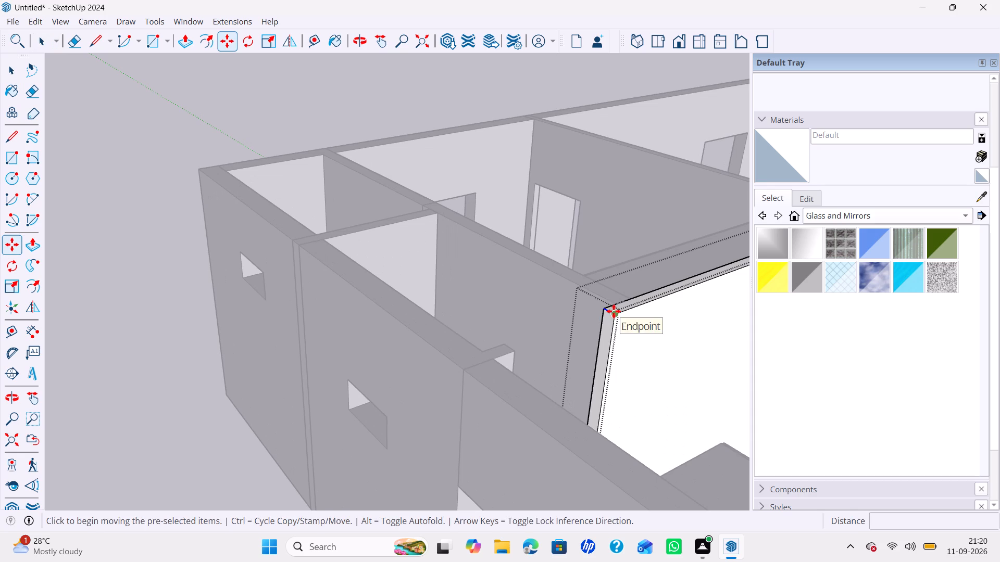
click(614, 311)
key(Up)
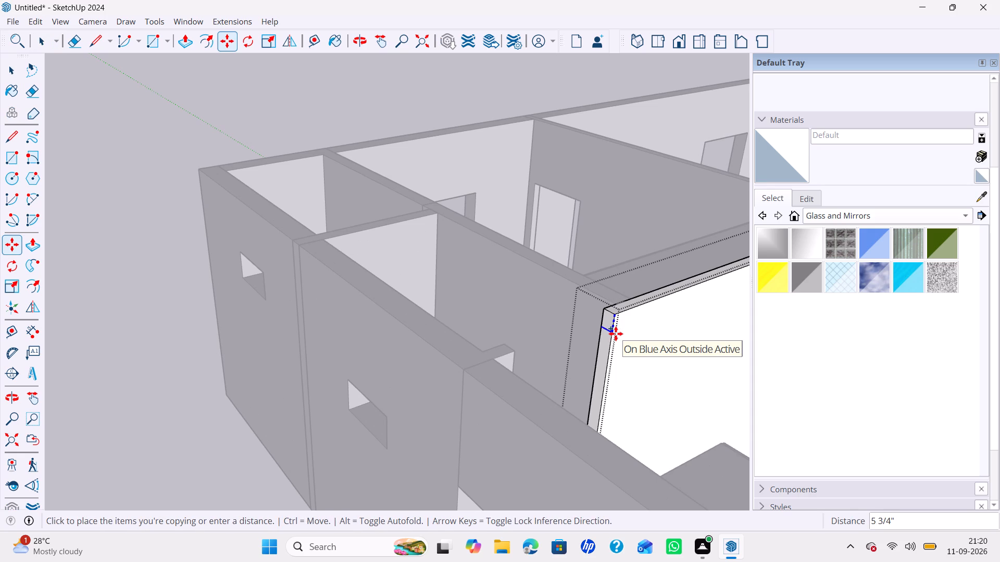
text(3')
key(Return)
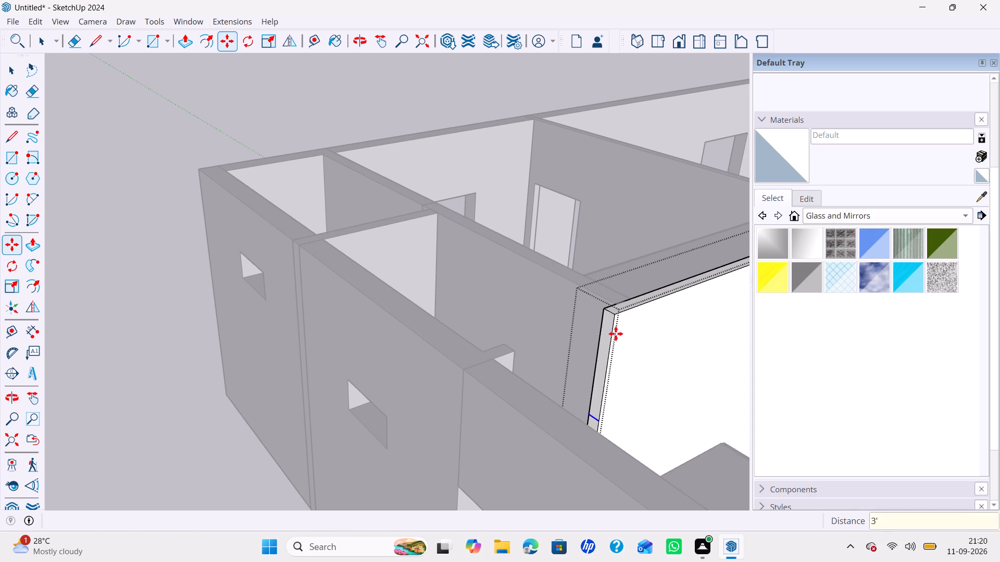
Push/Pull the upper part of the partition's end face across the door gap to the facing wall corner and leave the group.
key(p)
click(608, 335)
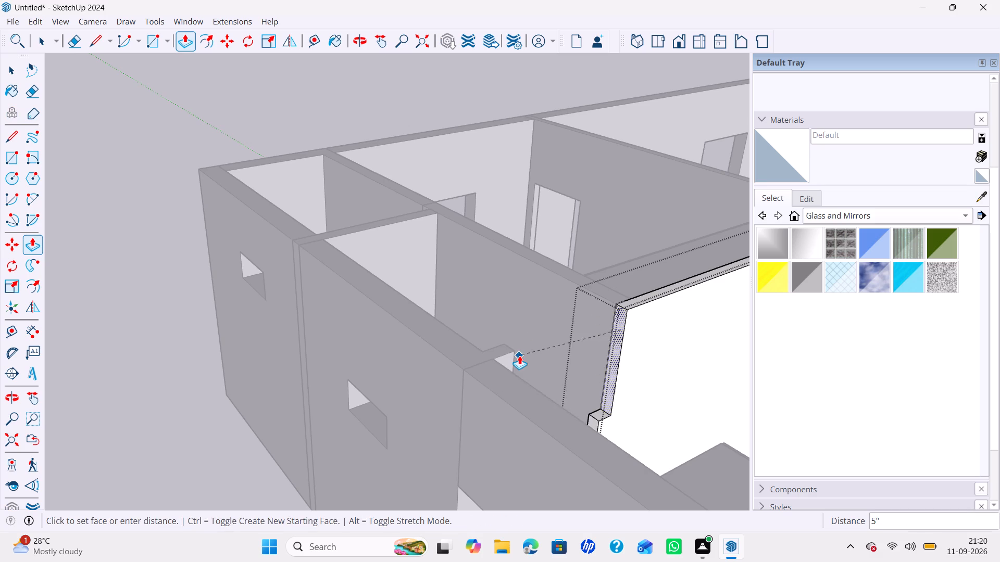
click(515, 357)
key(space)
scroll(521, 348, down, 8)
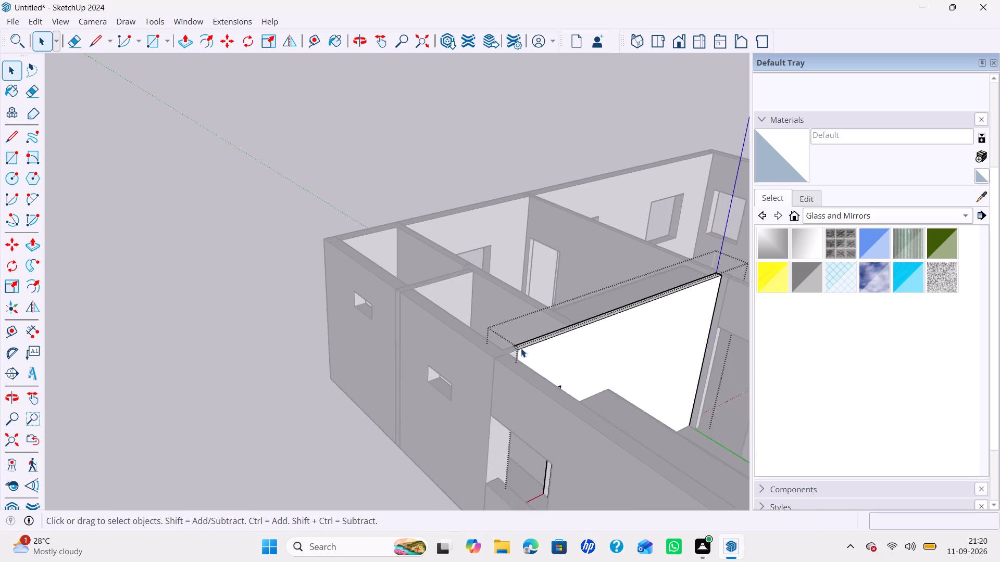
middle_drag(515, 351, 331, 416)
middle_drag(324, 417, 308, 420)
click(532, 193)
Examine the whole house from several sides to check the closed door heads and look for remaining gaps.
scroll(444, 303, down, 6)
shift+middle_drag(434, 347, 423, 225)
middle_click(434, 364)
shift+middle_drag(477, 283, 377, 273)
shift+middle_click(374, 273)
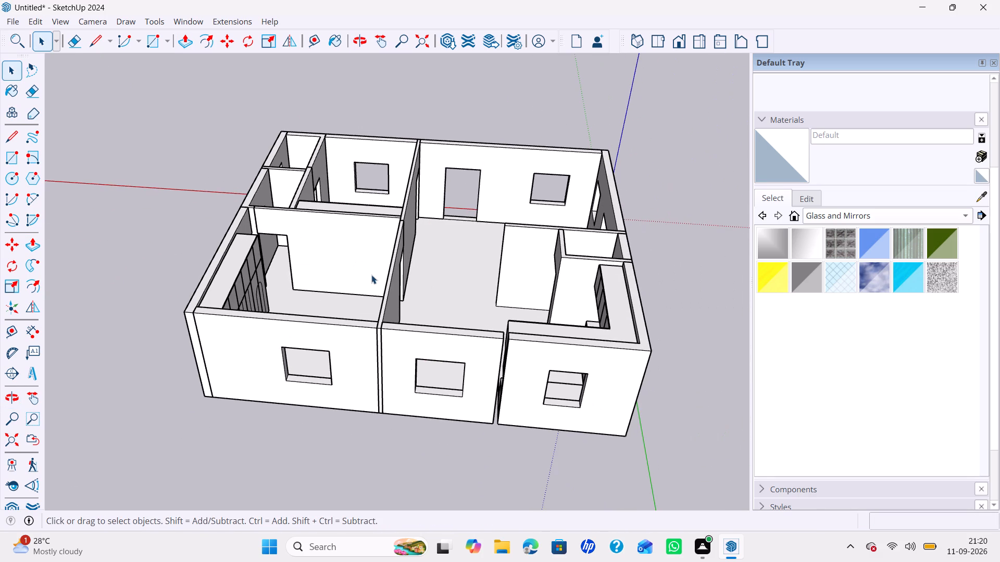
scroll(493, 261, down, 2)
shift+middle_drag(496, 268, 496, 271)
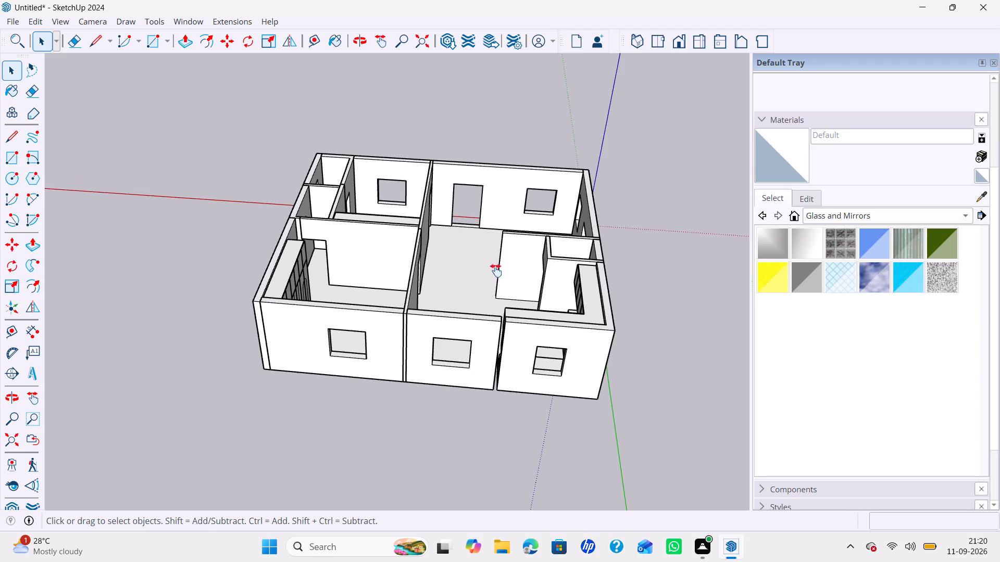
shift+middle_drag(496, 271, 510, 303)
scroll(494, 290, down, 1)
shift+middle_drag(498, 292, 507, 298)
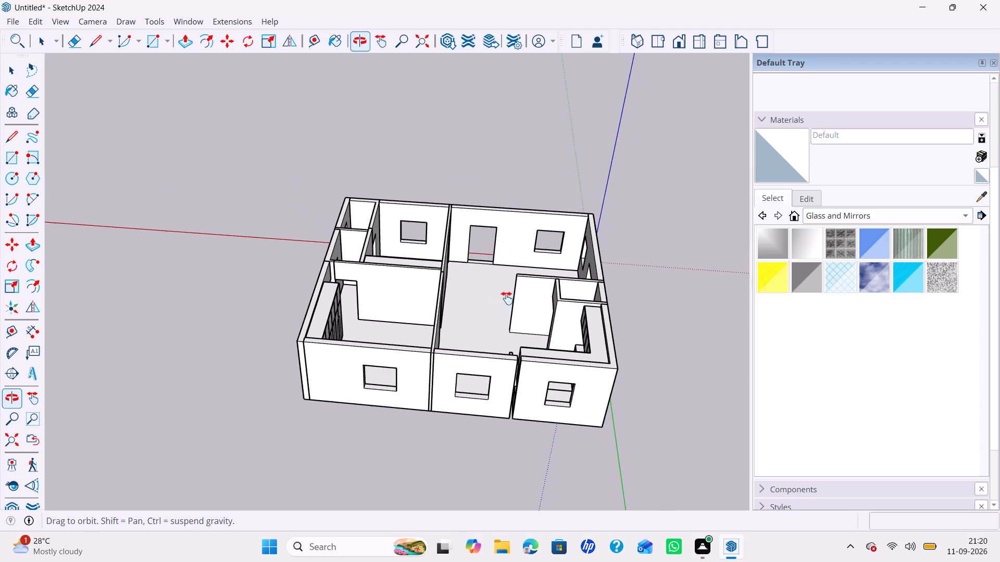
shift+middle_drag(507, 298, 515, 305)
middle_drag(460, 325, 316, 419)
scroll(378, 353, up, 5)
scroll(464, 328, down, 2)
middle_drag(457, 339, 433, 349)
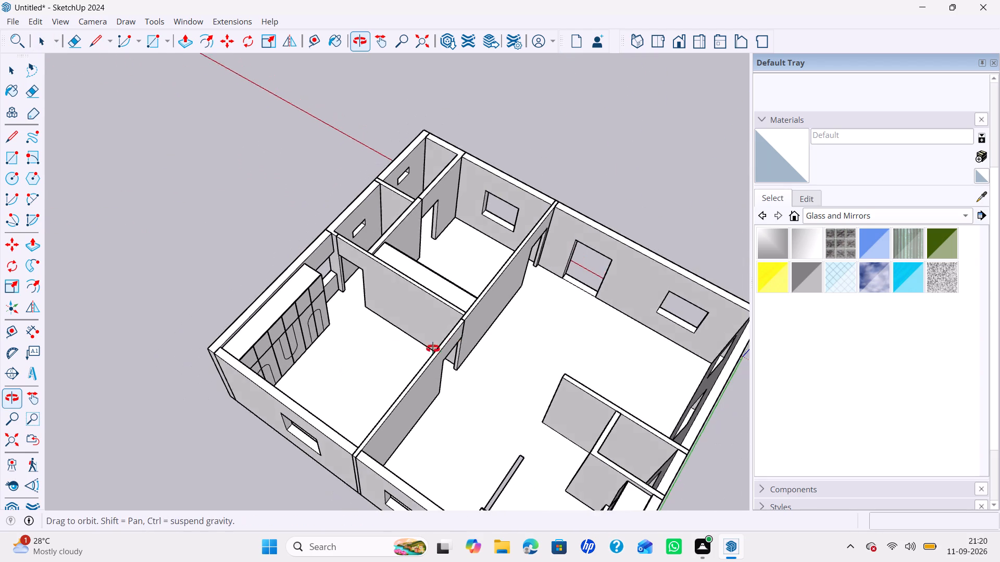
middle_drag(433, 349, 364, 350)
middle_drag(344, 349, 187, 323)
middle_drag(361, 346, 190, 342)
scroll(317, 321, down, 3)
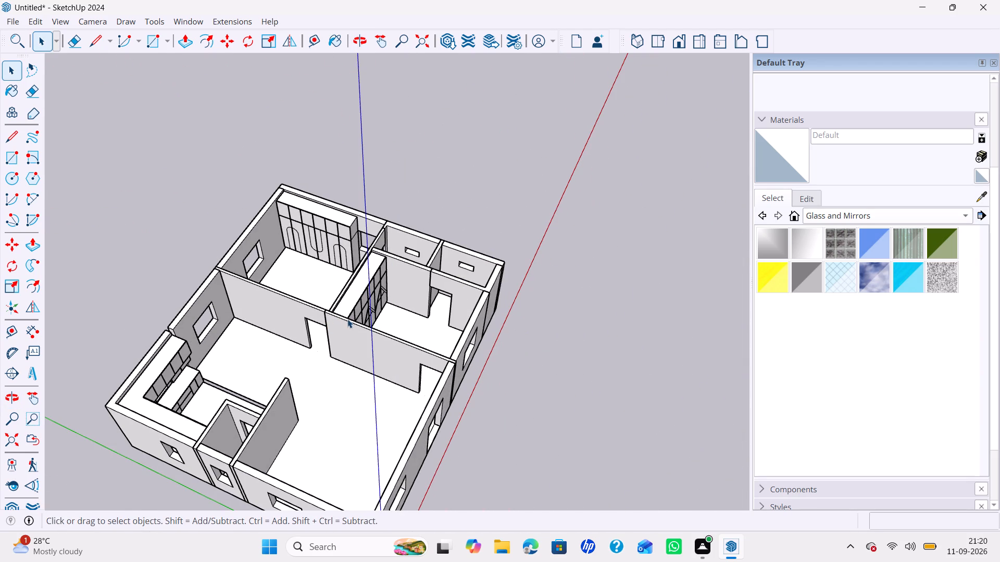
Unhide all hidden objects in the house model, including the kitchen partition wall.
scroll(431, 331, down, 5)
shift+middle_drag(423, 351, 489, 264)
middle_drag(311, 336, 174, 366)
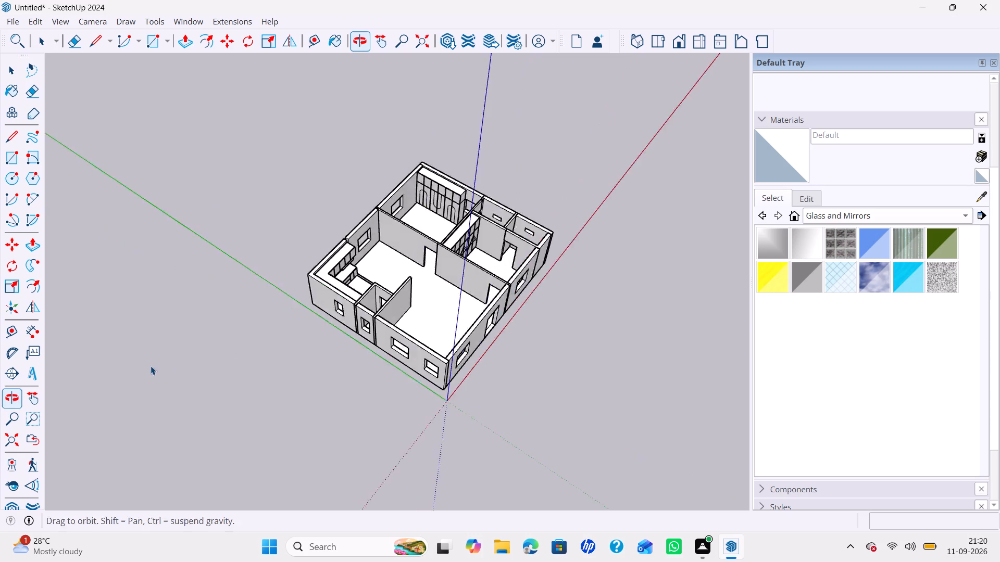
scroll(424, 248, up, 6)
middle_drag(418, 312, 146, 318)
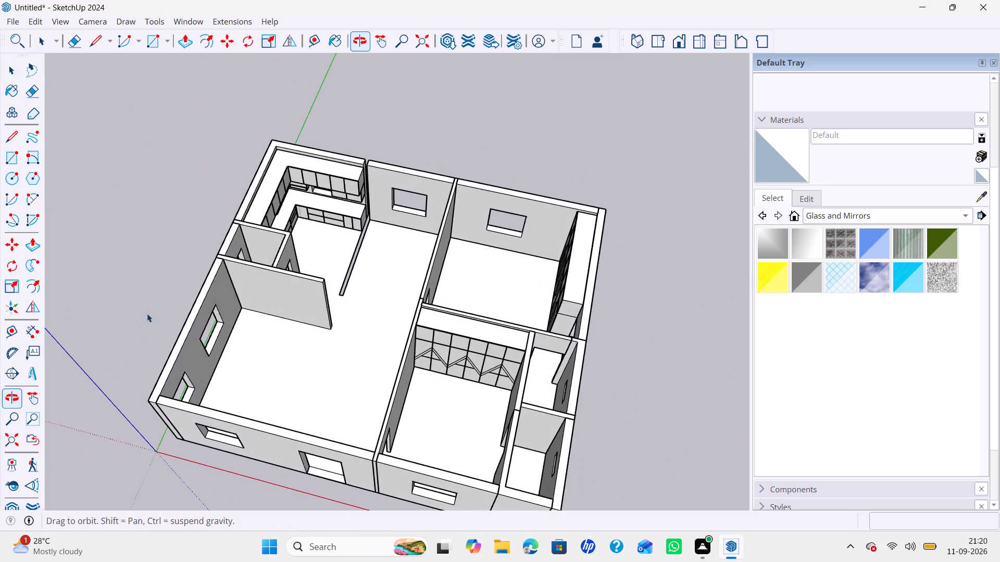
scroll(373, 272, up, 4)
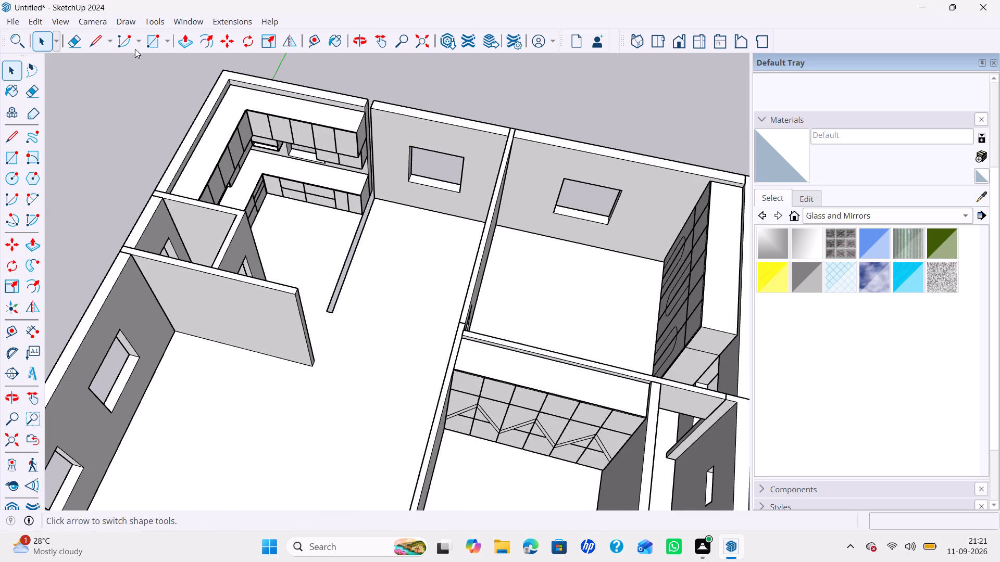
click(31, 20)
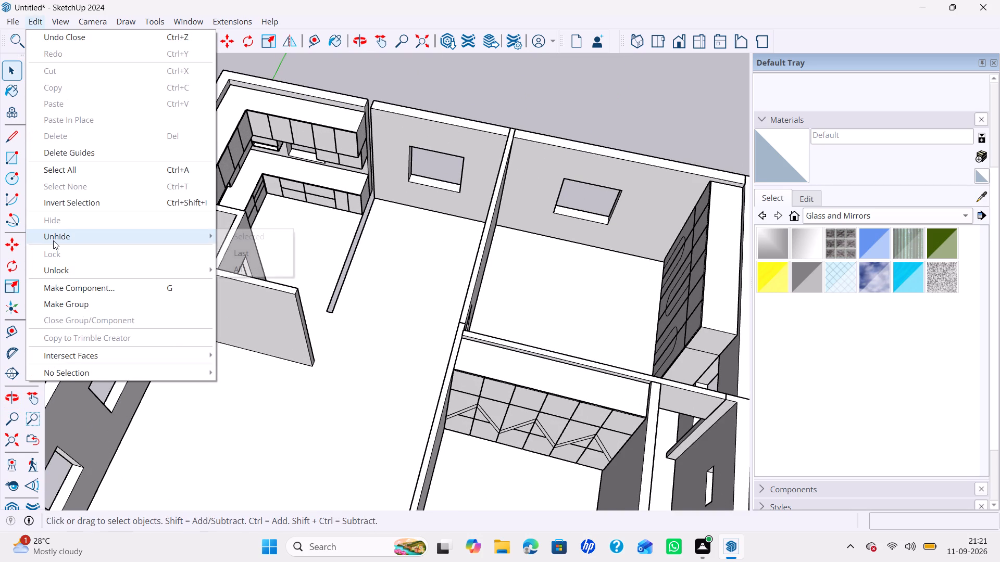
click(53, 240)
click(242, 269)
Examine the whole house from several sides, focusing on the living room and the wall containing the bedroom doors.
scroll(260, 251, down, 2)
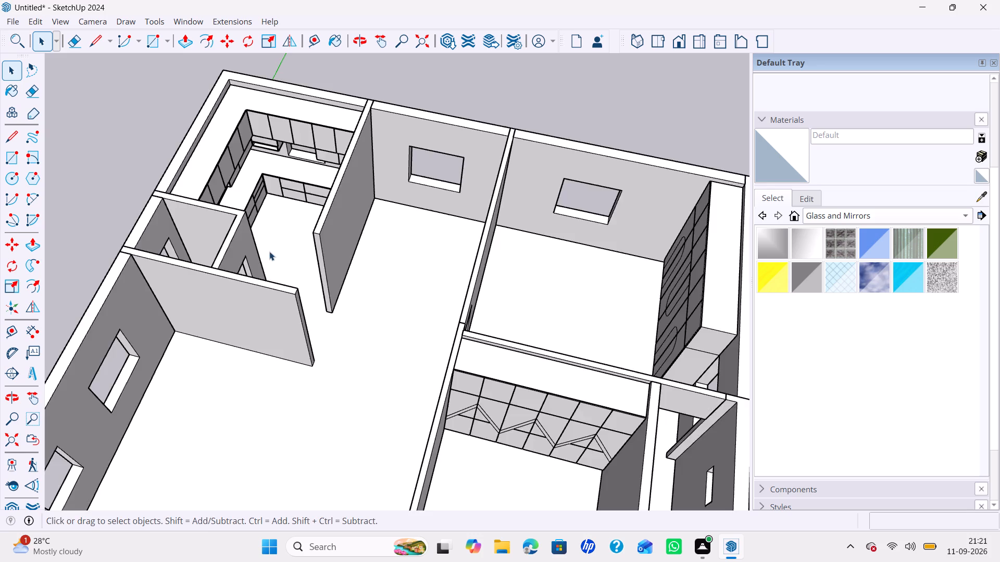
scroll(269, 251, down, 2)
shift+middle_drag(277, 252, 321, 260)
shift+middle_click(322, 260)
scroll(401, 242, down, 1)
shift+middle_drag(402, 242, 408, 208)
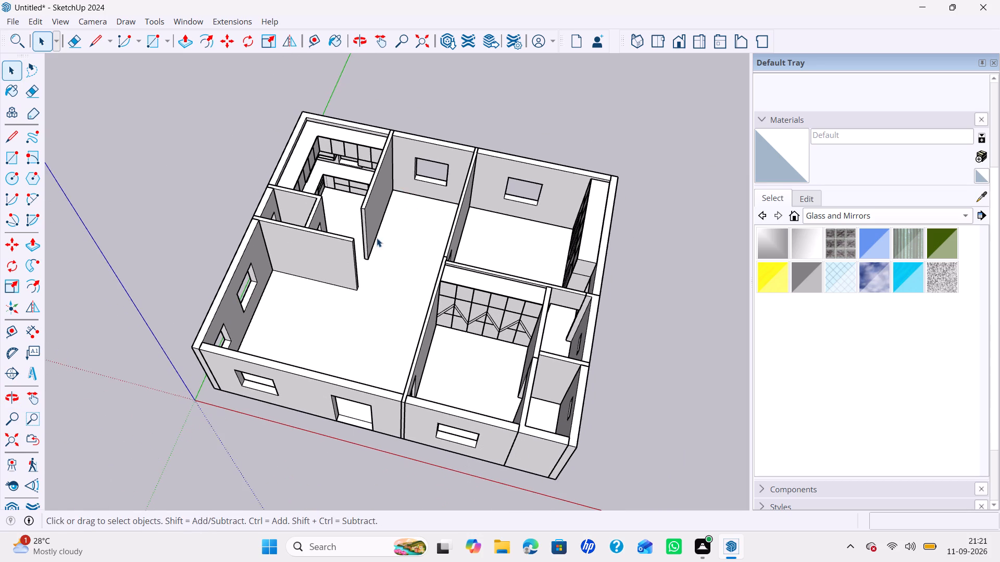
middle_drag(360, 255, 379, 227)
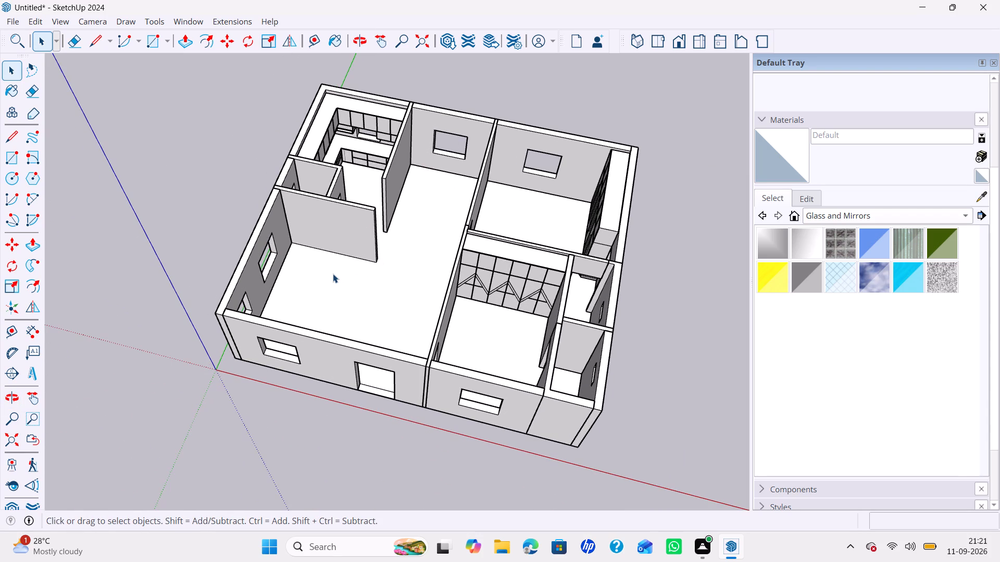
scroll(332, 274, up, 2)
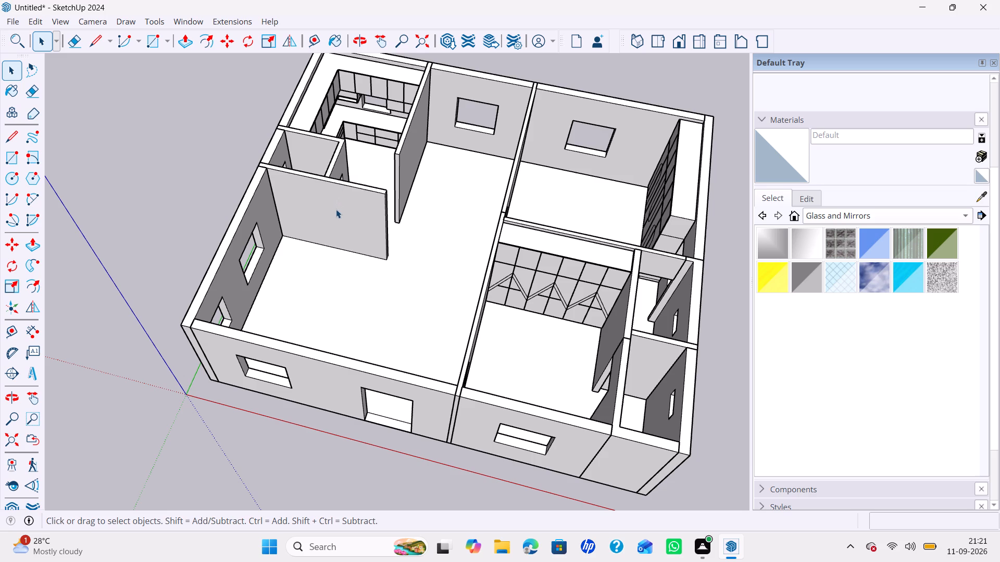
middle_drag(406, 291, 597, 300)
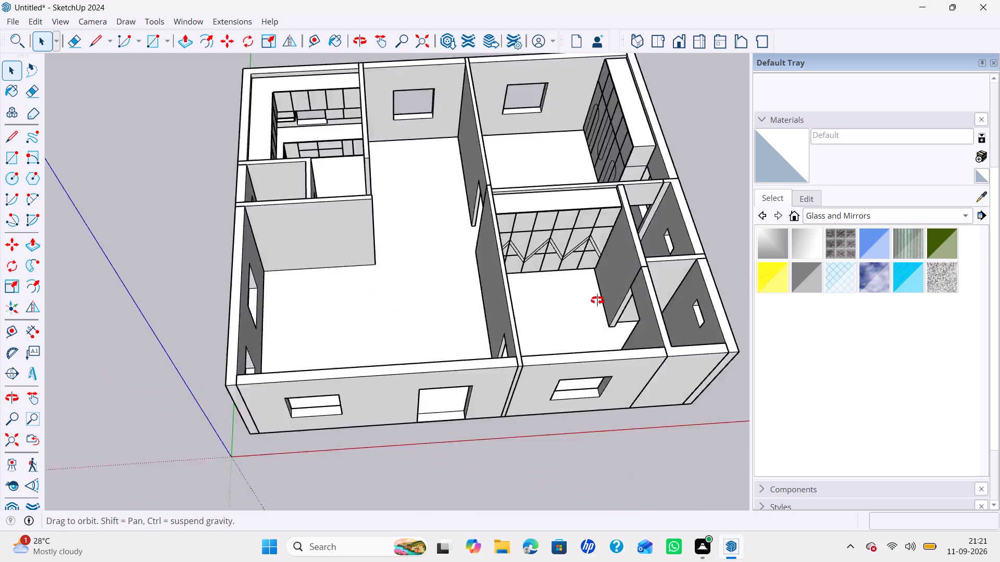
middle_drag(597, 300, 708, 318)
middle_click(710, 318)
middle_drag(462, 312, 671, 239)
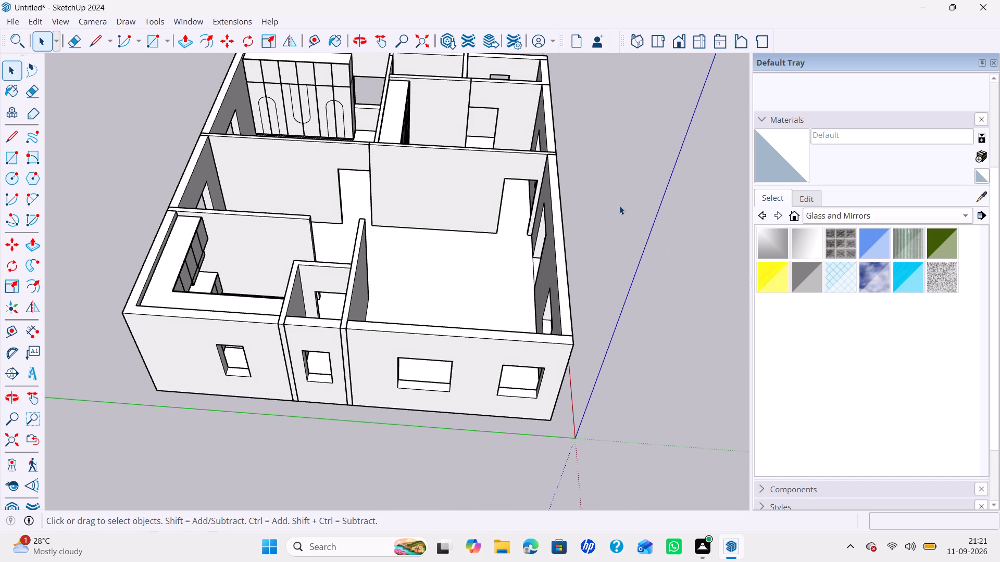
Make a new group and draw a 12' 4" by 10' rectangle on the living room wall between the two door openings.
scroll(421, 162, up, 2)
right_click(619, 108)
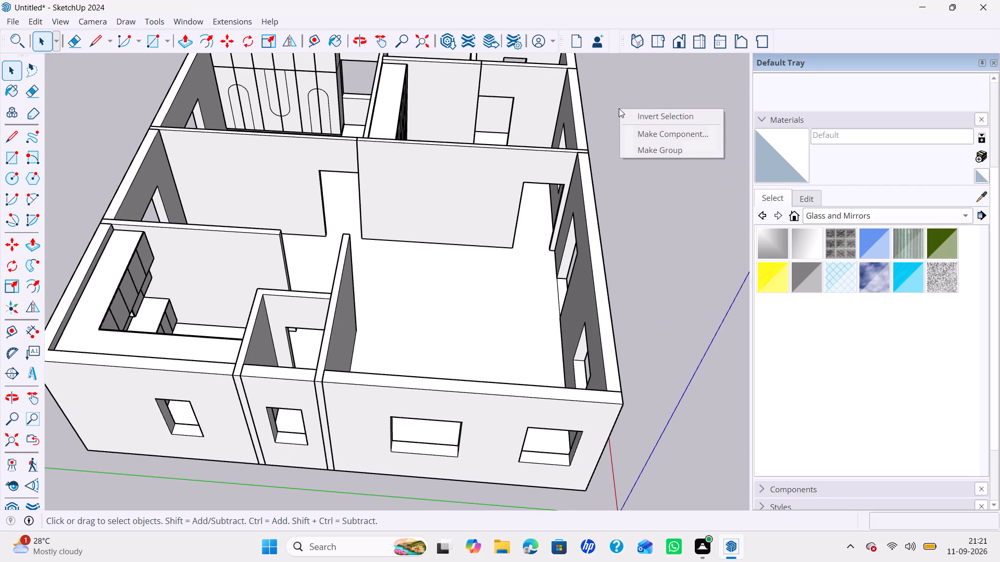
click(631, 151)
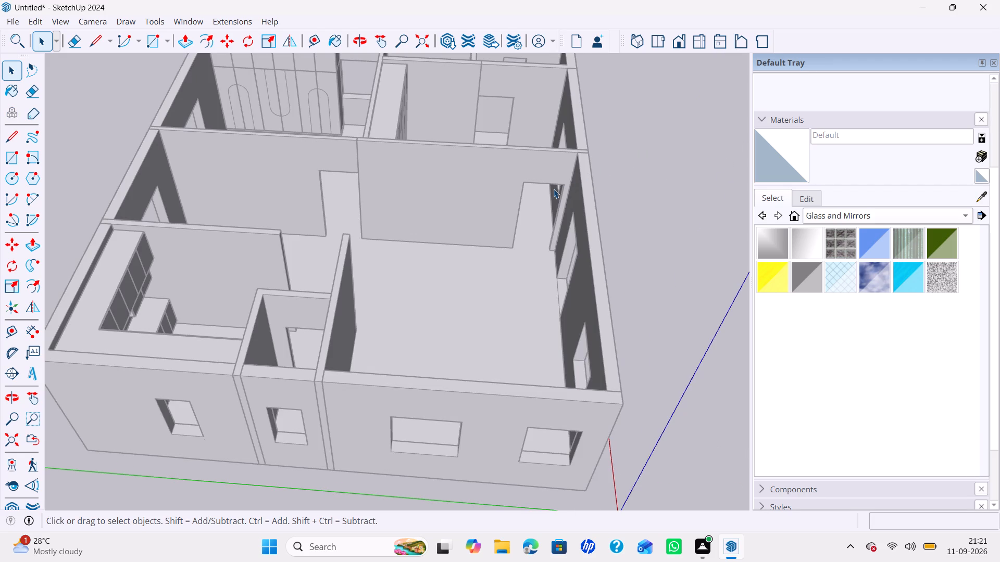
key(r)
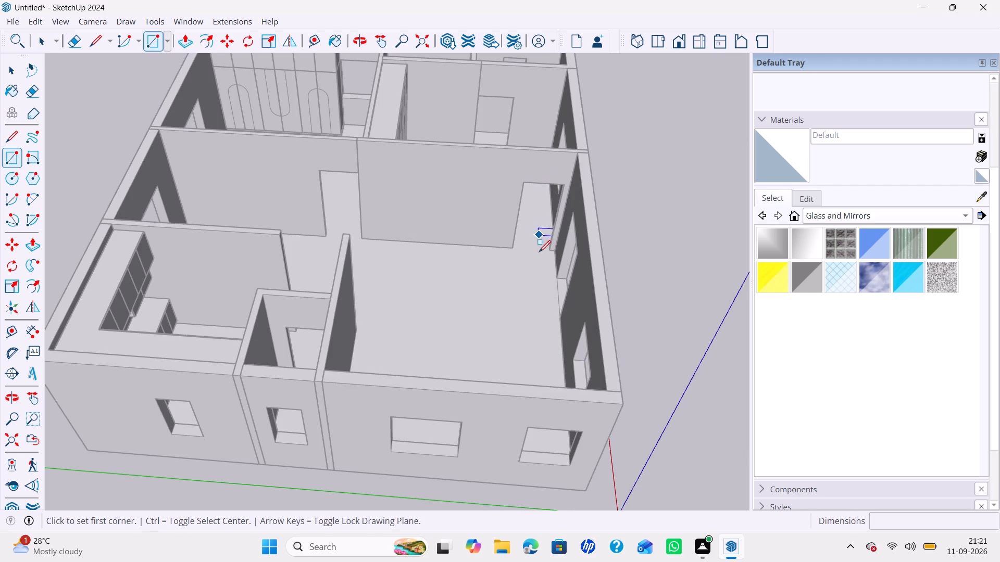
click(510, 251)
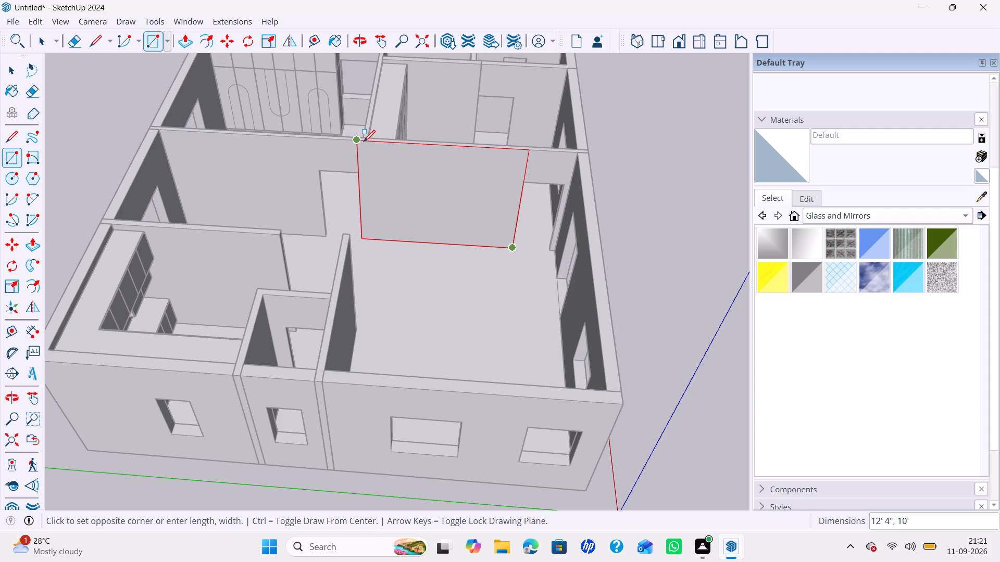
click(364, 142)
key(c)
key(space)
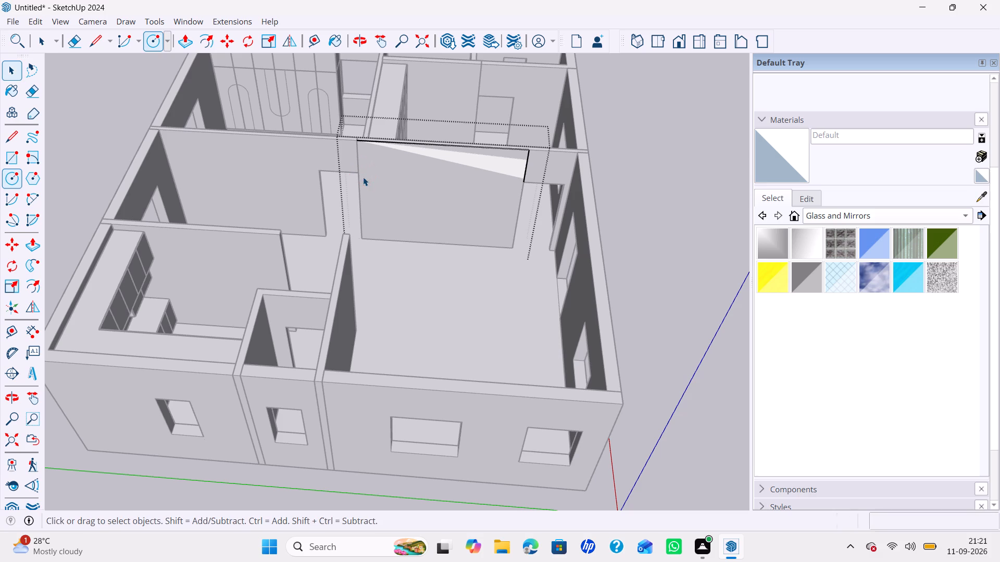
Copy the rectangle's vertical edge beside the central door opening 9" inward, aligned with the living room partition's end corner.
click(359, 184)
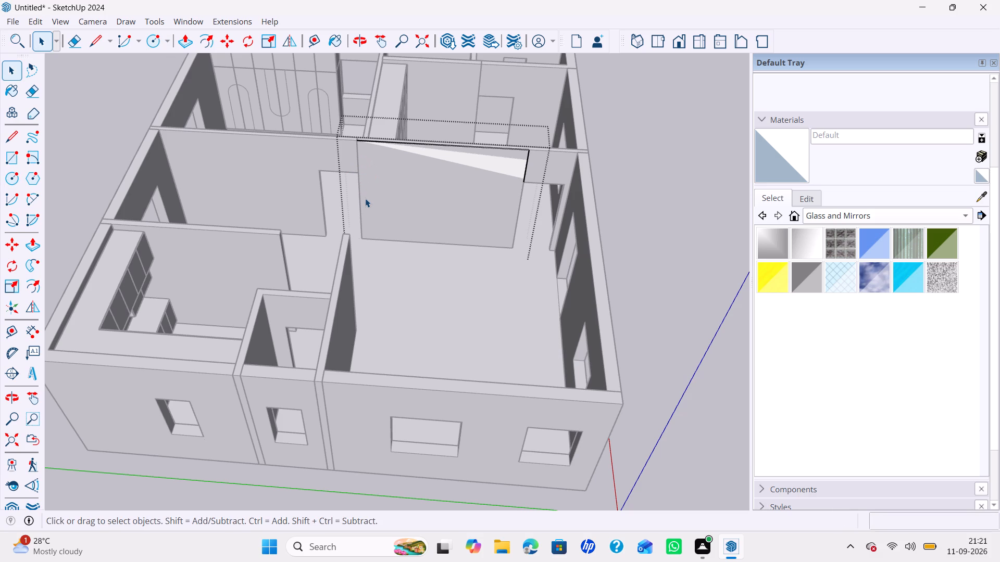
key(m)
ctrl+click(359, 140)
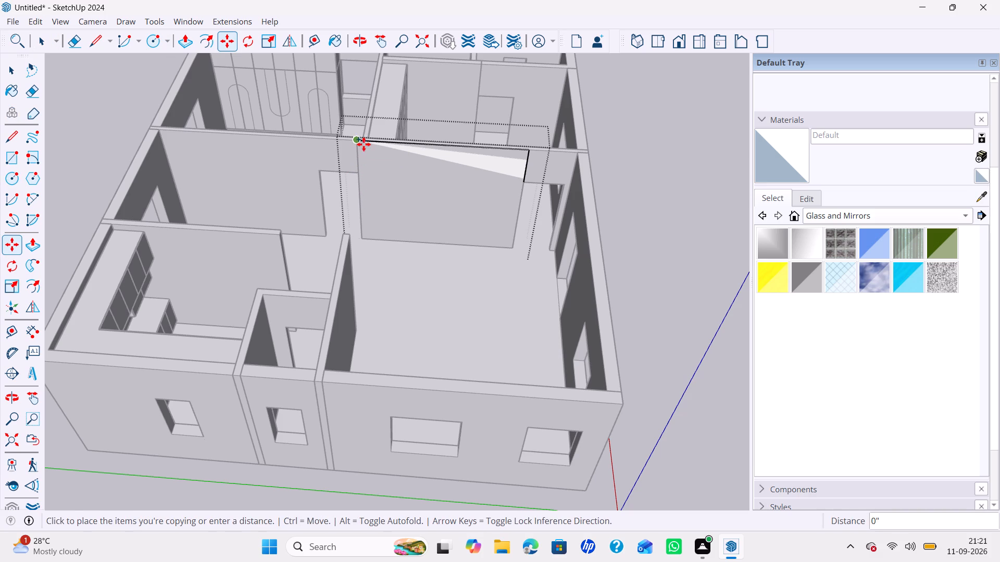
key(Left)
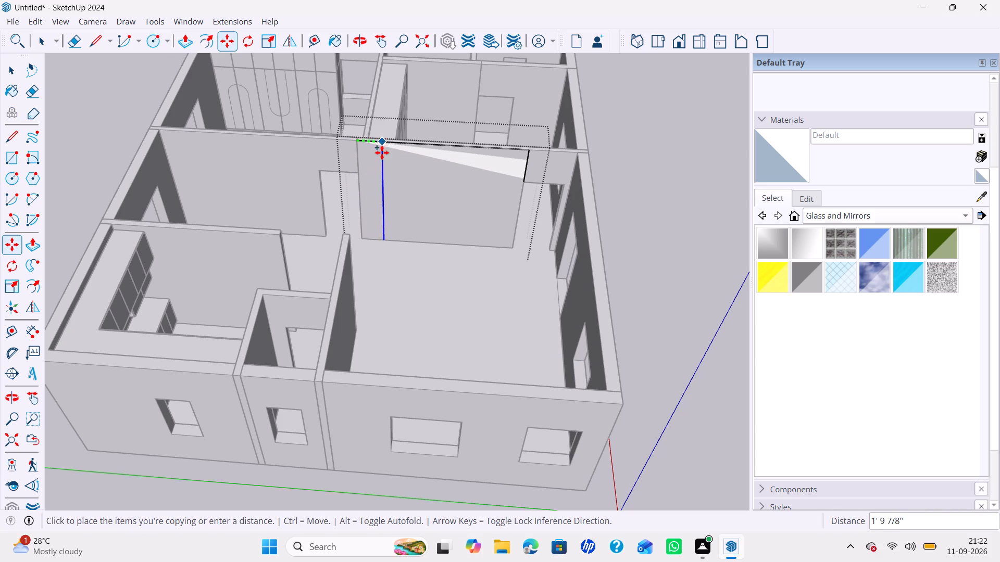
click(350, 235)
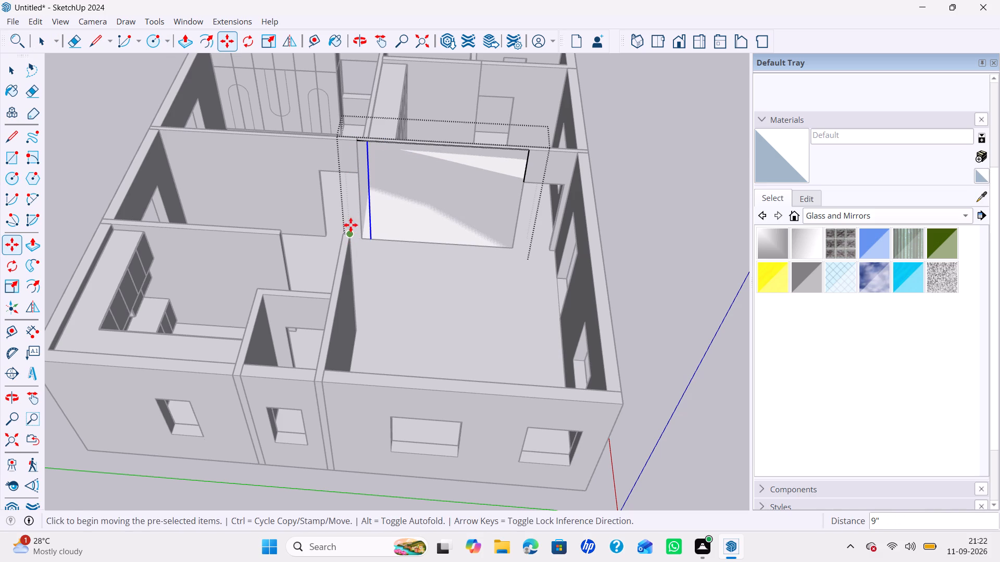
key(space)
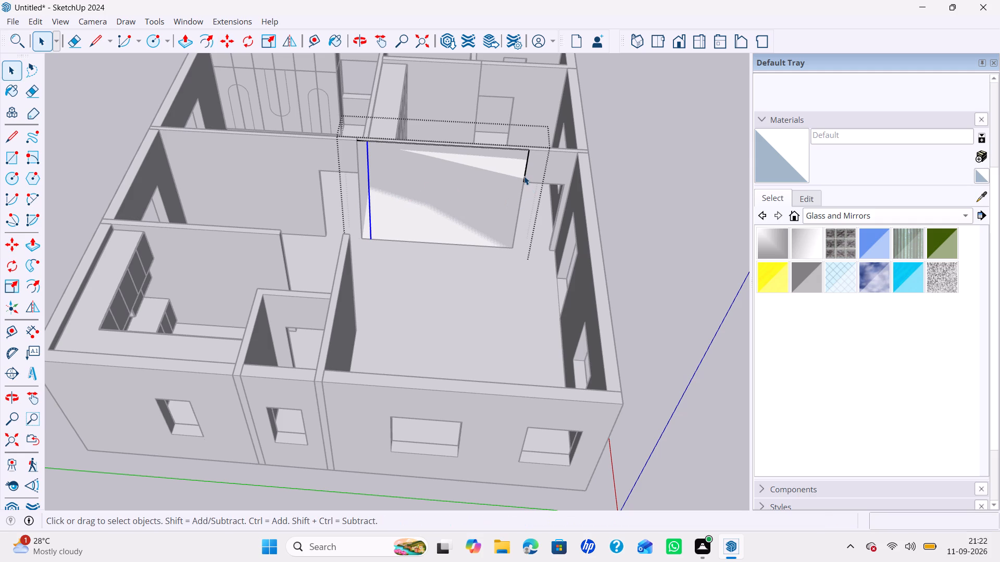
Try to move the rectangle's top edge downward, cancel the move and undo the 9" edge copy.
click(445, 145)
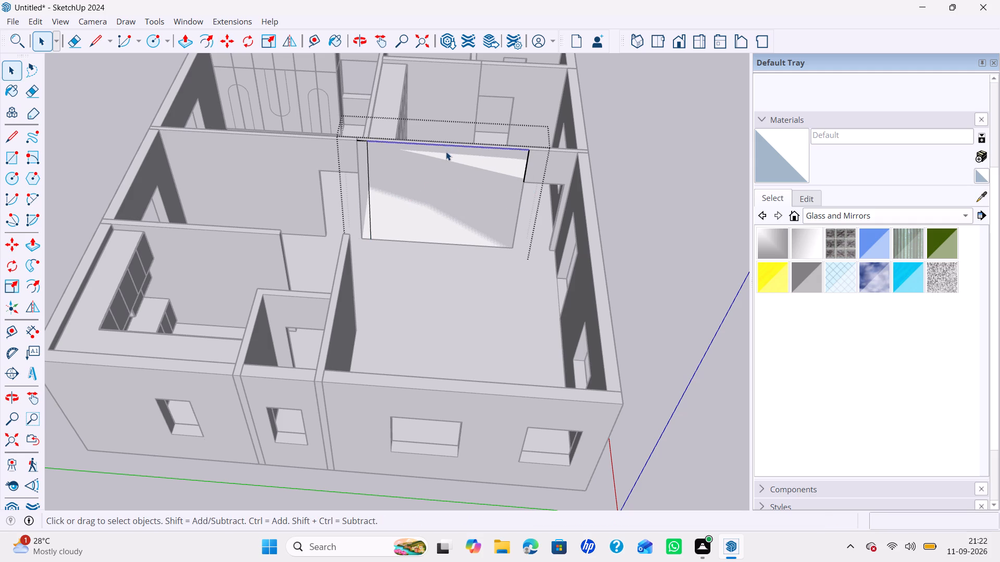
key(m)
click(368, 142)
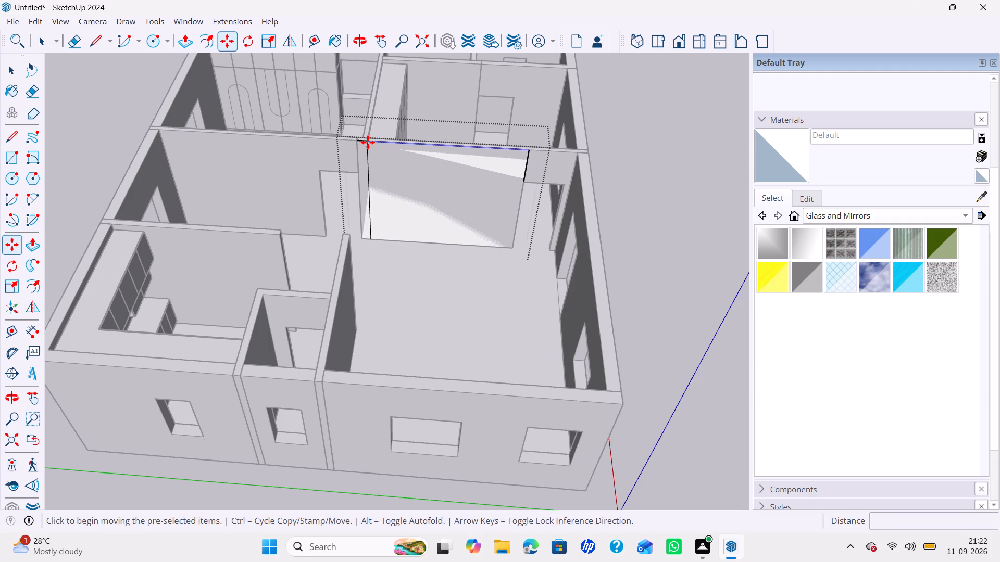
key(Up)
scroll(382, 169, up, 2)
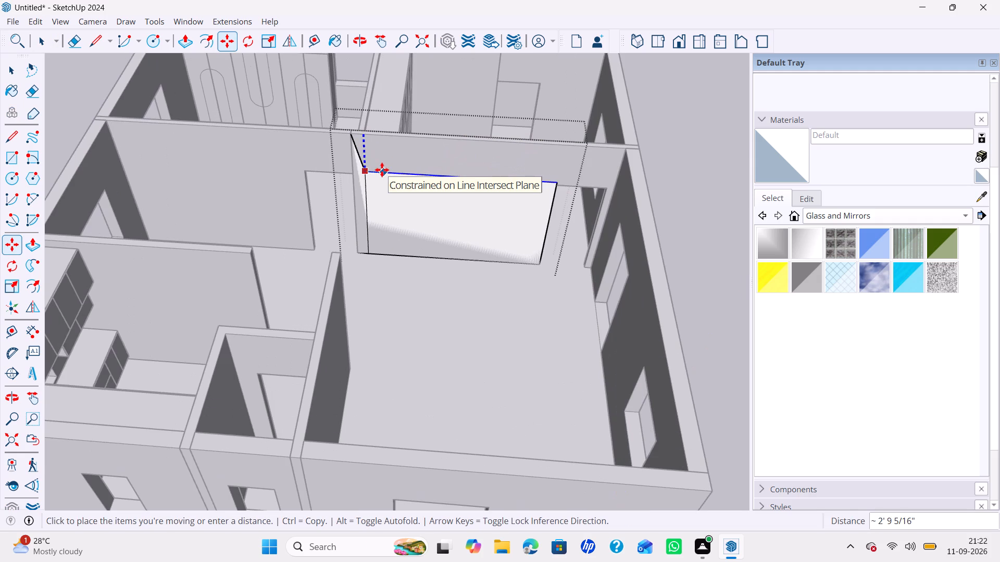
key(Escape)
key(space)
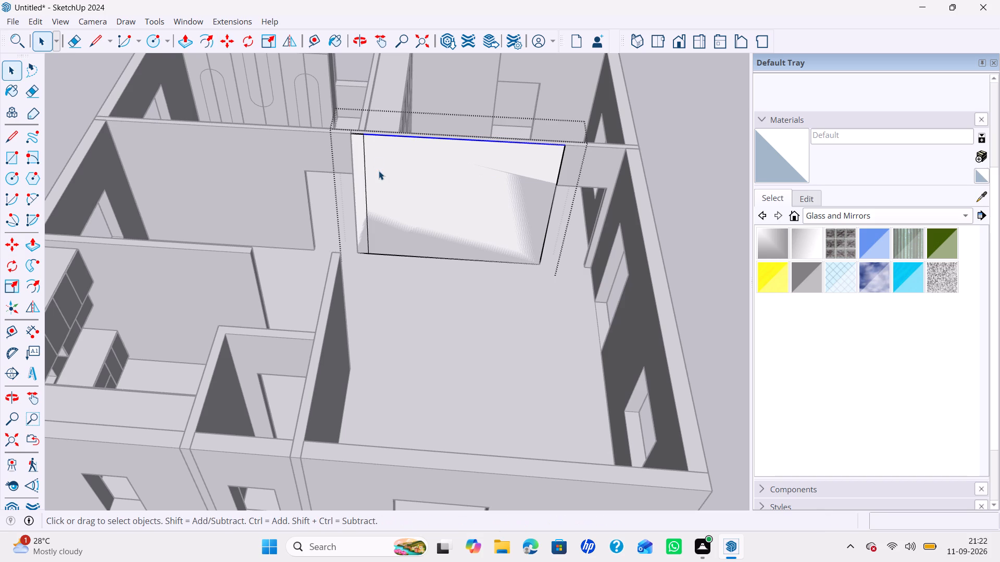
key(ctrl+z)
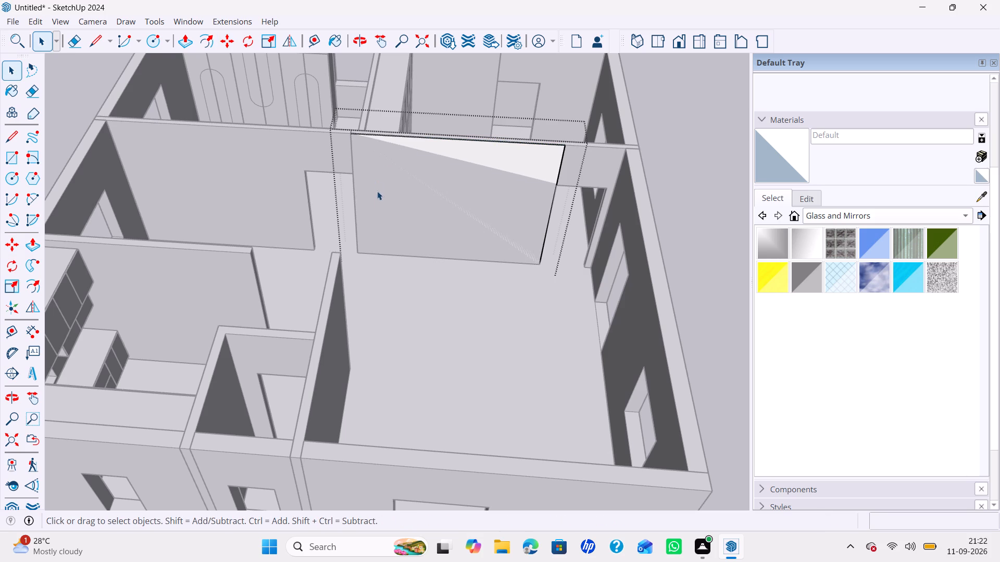
Reopen the rectangle's group and copy its vertical edge by the central door opening 9" inward, aligned with the partition's end.
middle_drag(382, 199, 385, 144)
click(656, 65)
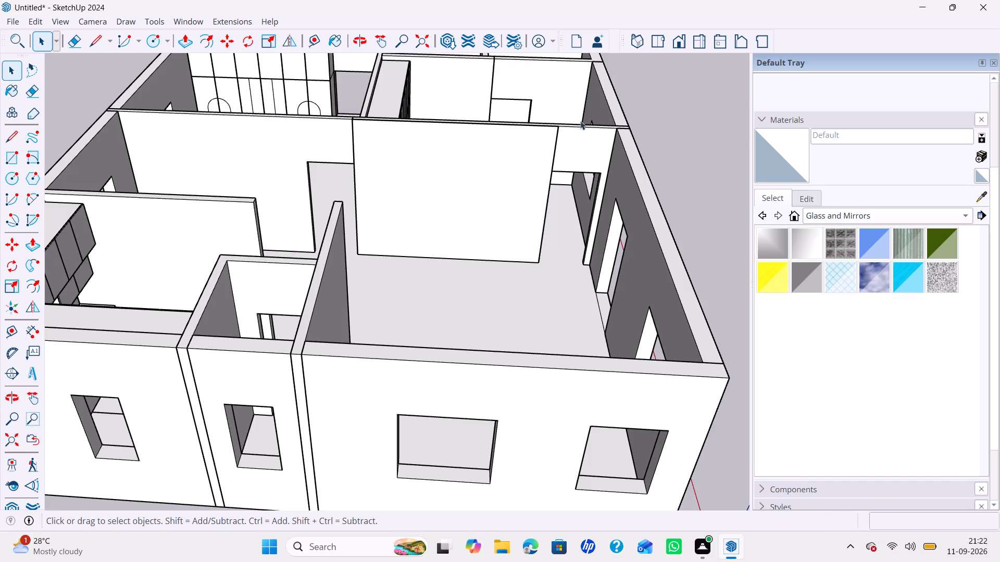
double_click(518, 155)
scroll(392, 178, up, 3)
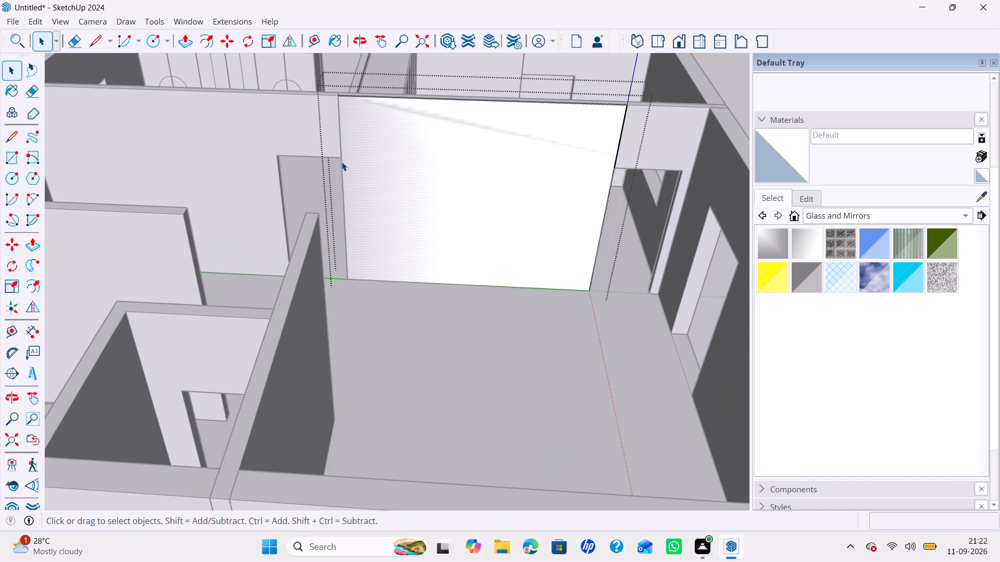
click(341, 160)
click(340, 158)
key(m)
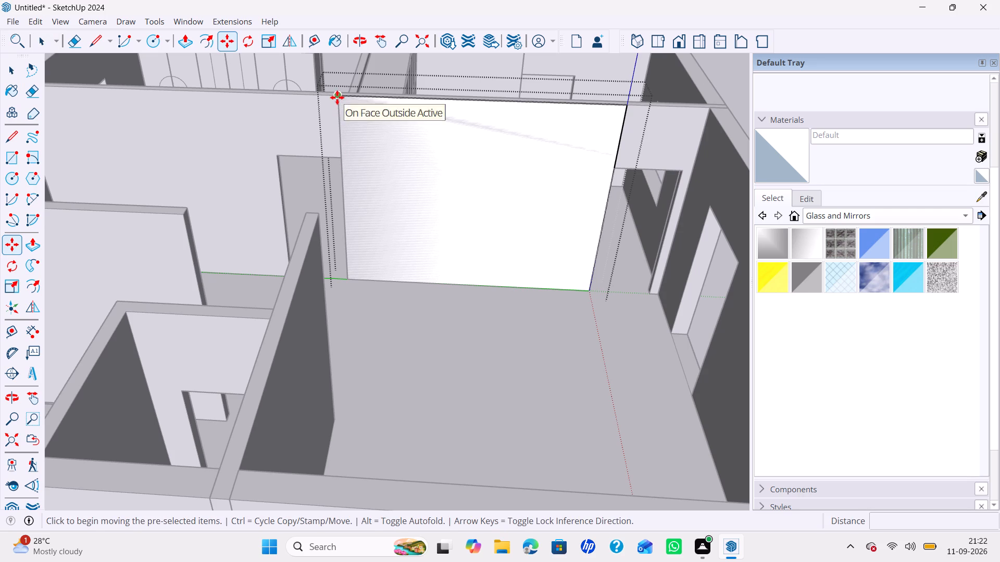
ctrl+click(337, 97)
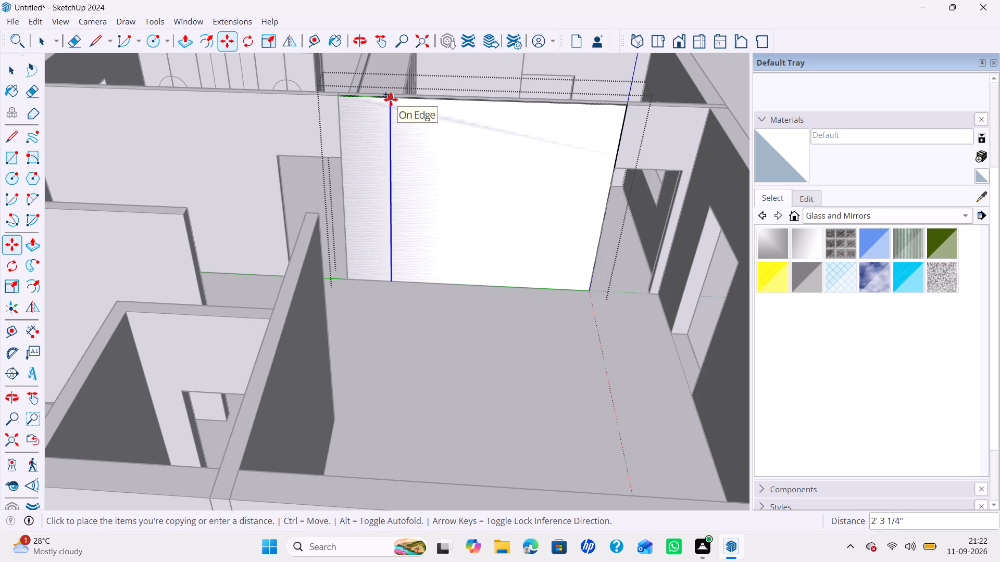
key(Left)
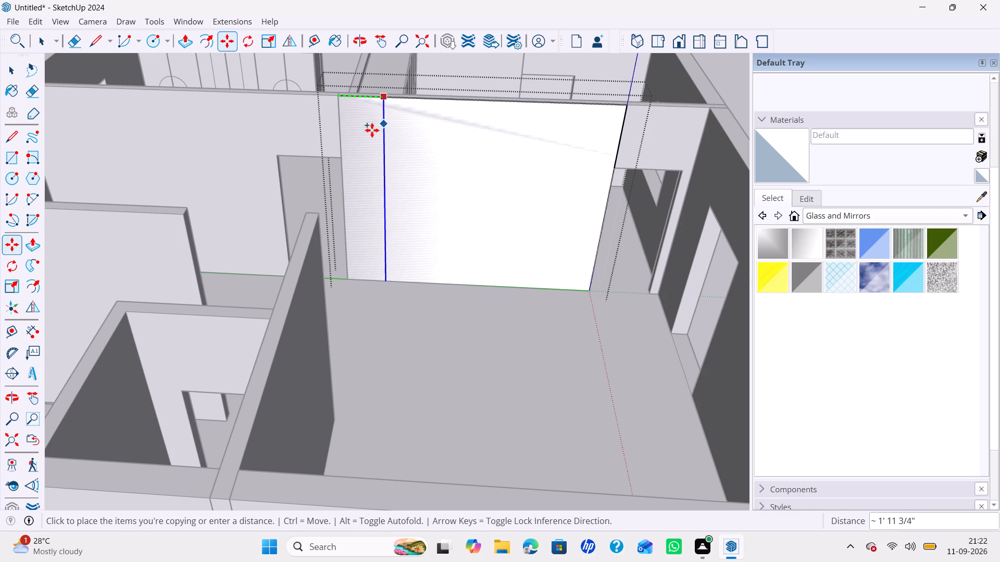
click(321, 218)
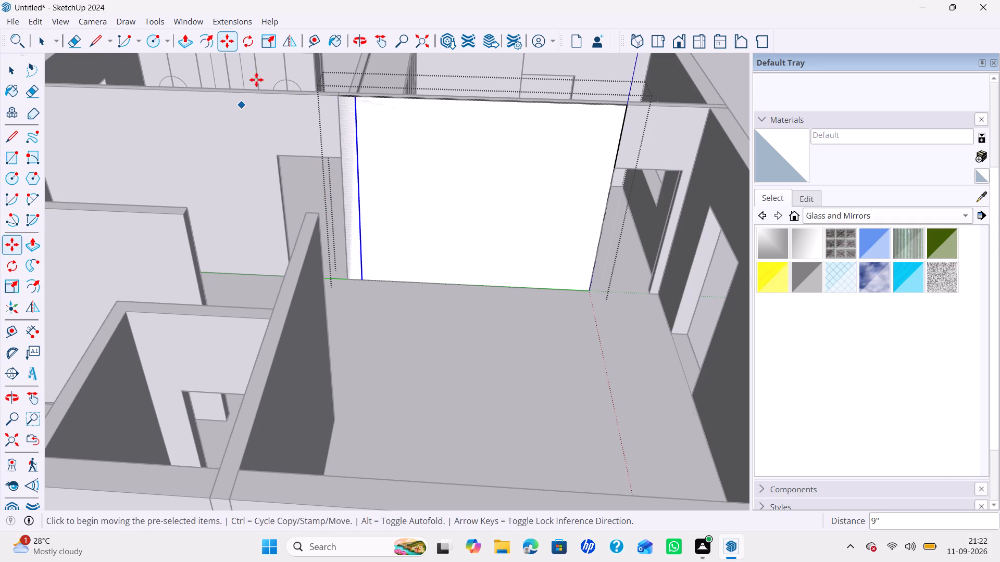
key(space)
Erase the outer edges of the 9" strip beside the central door opening, leaving only the narrower panel rectangle.
key(e)
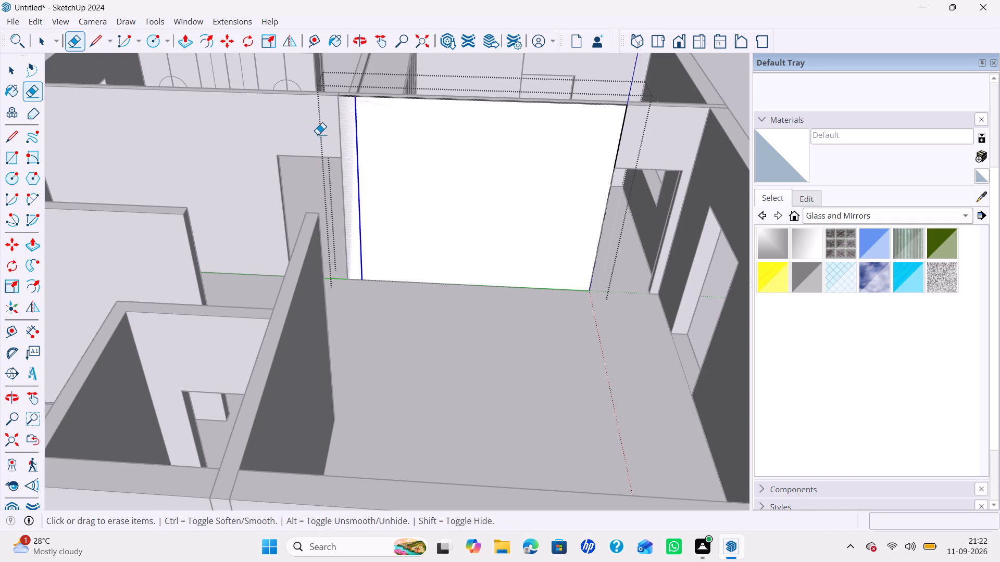
drag(333, 134, 343, 133)
drag(343, 97, 343, 86)
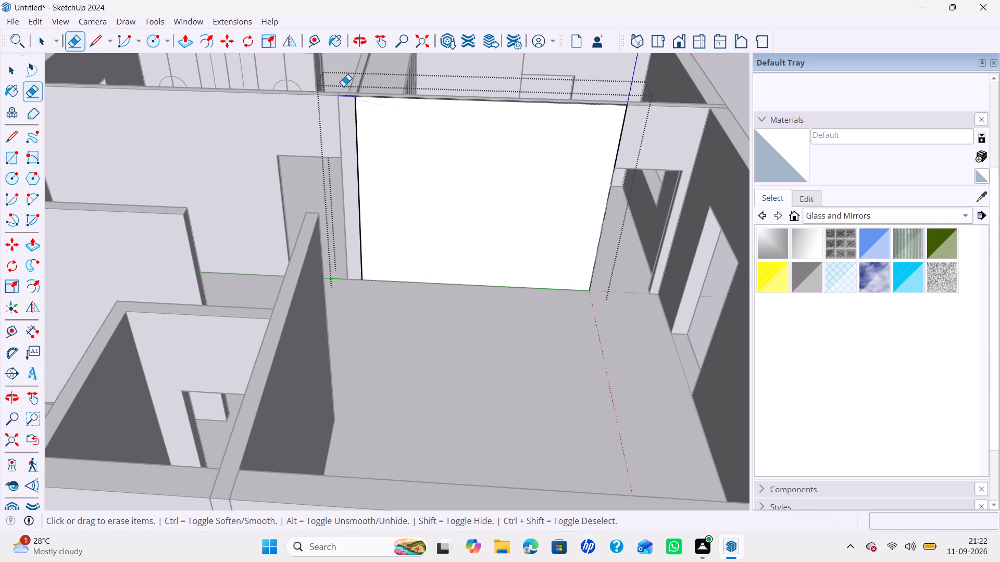
drag(351, 271, 359, 301)
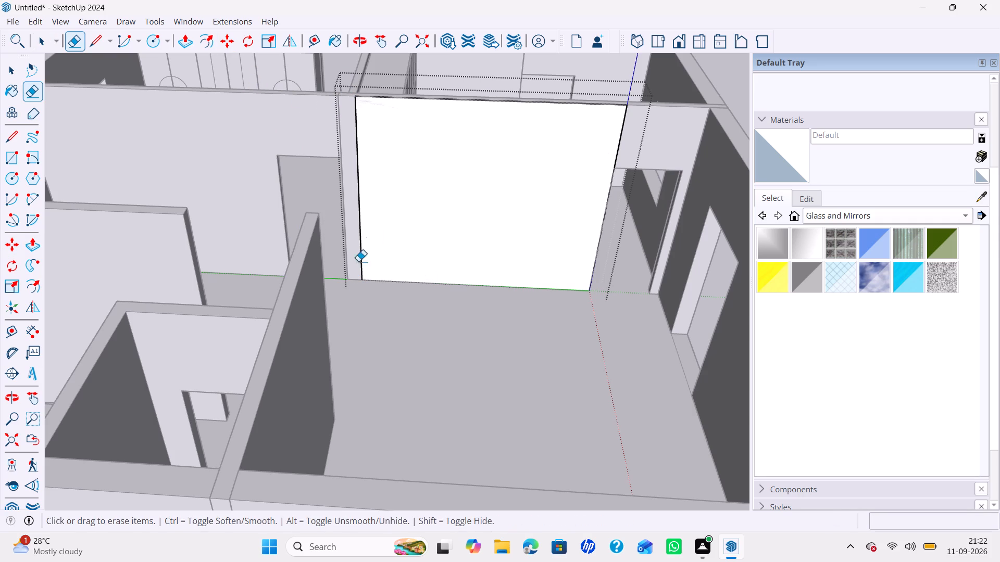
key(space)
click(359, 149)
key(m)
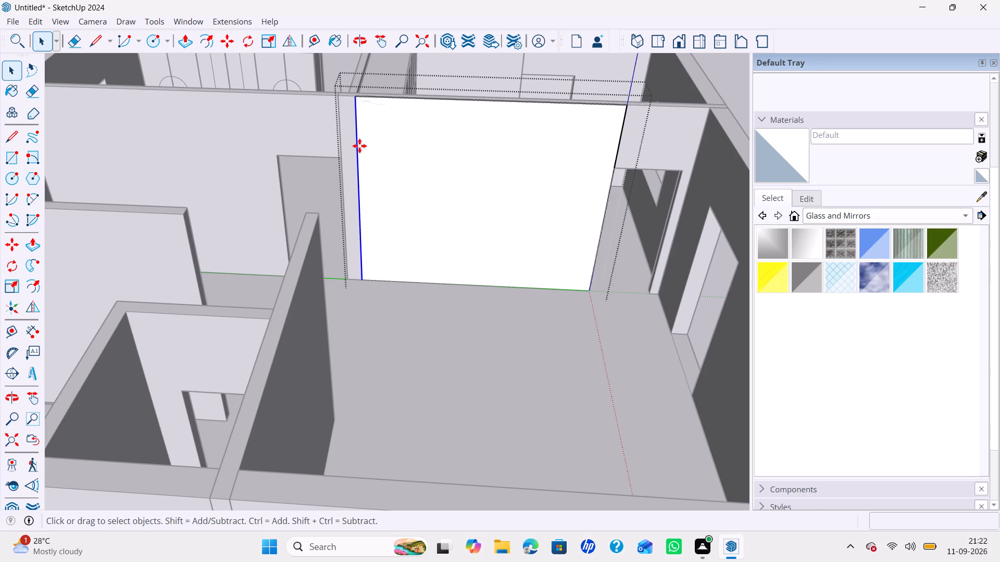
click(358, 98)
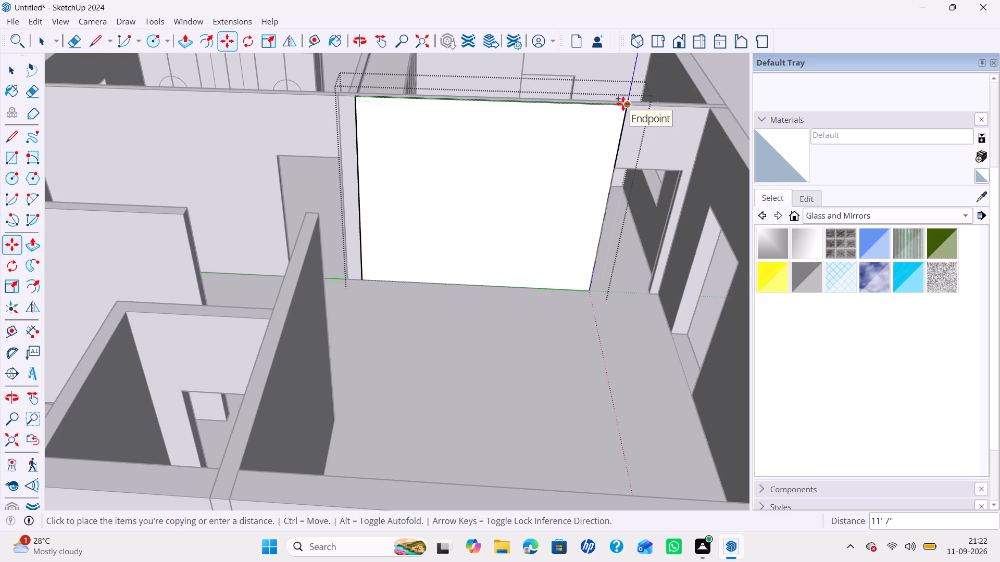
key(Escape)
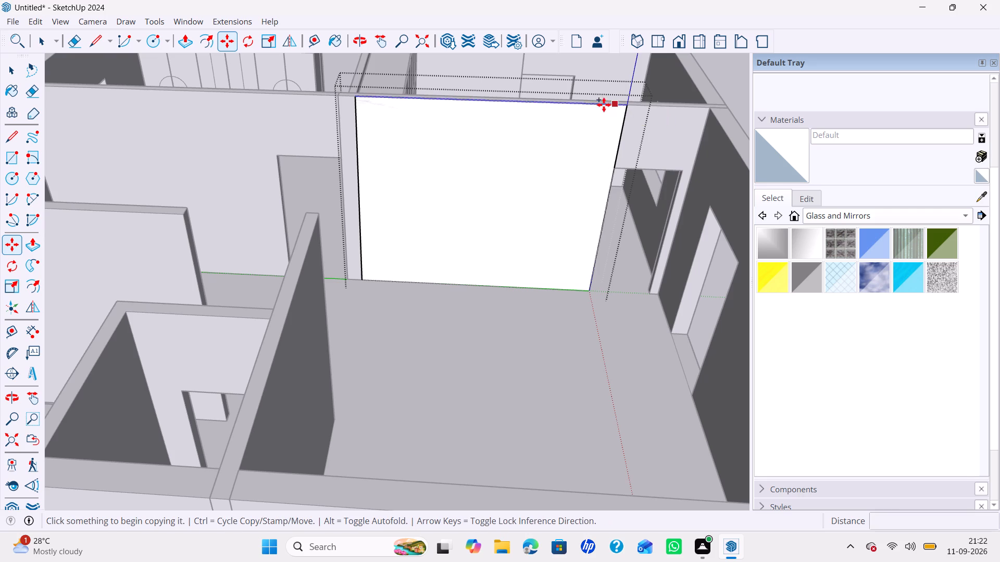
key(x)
Move the wall panel rectangle's top edge 6" straight down.
key(space)
click(597, 105)
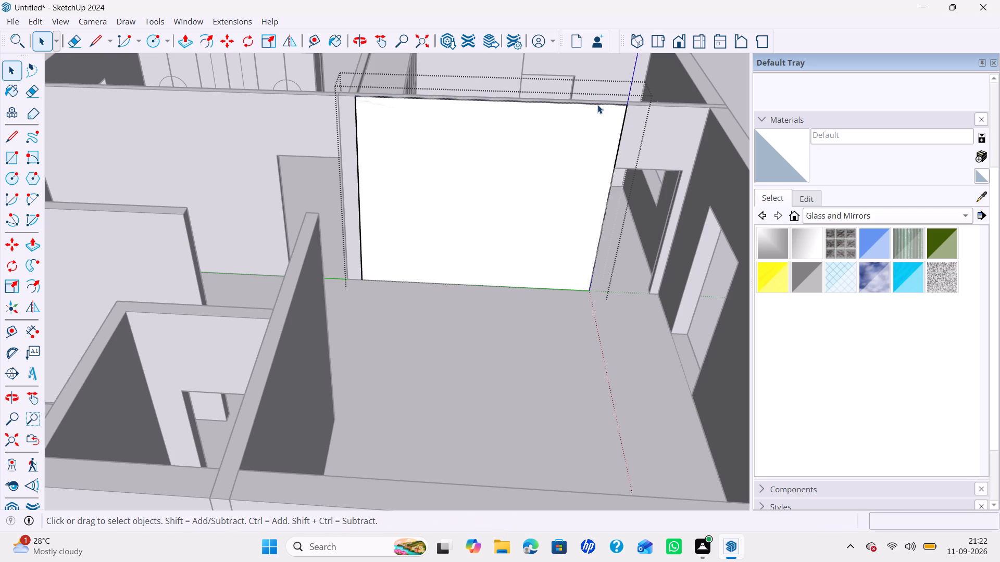
key(m)
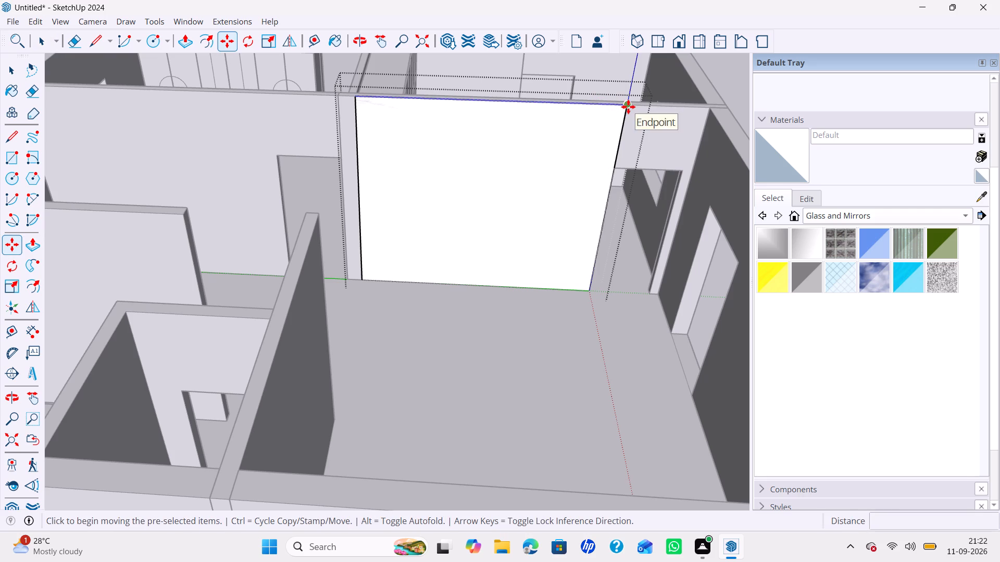
click(628, 107)
key(Up)
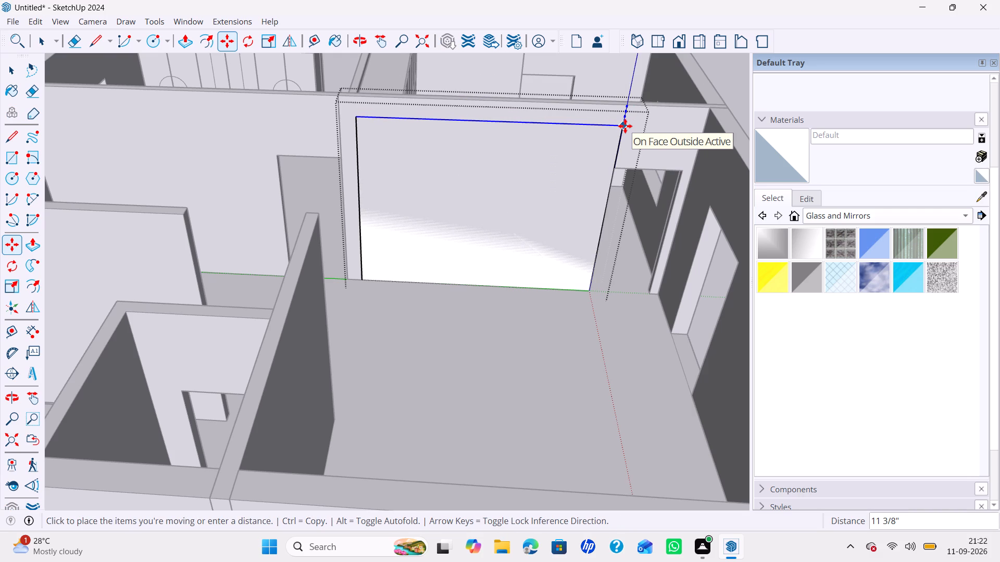
text(6")
key(Return)
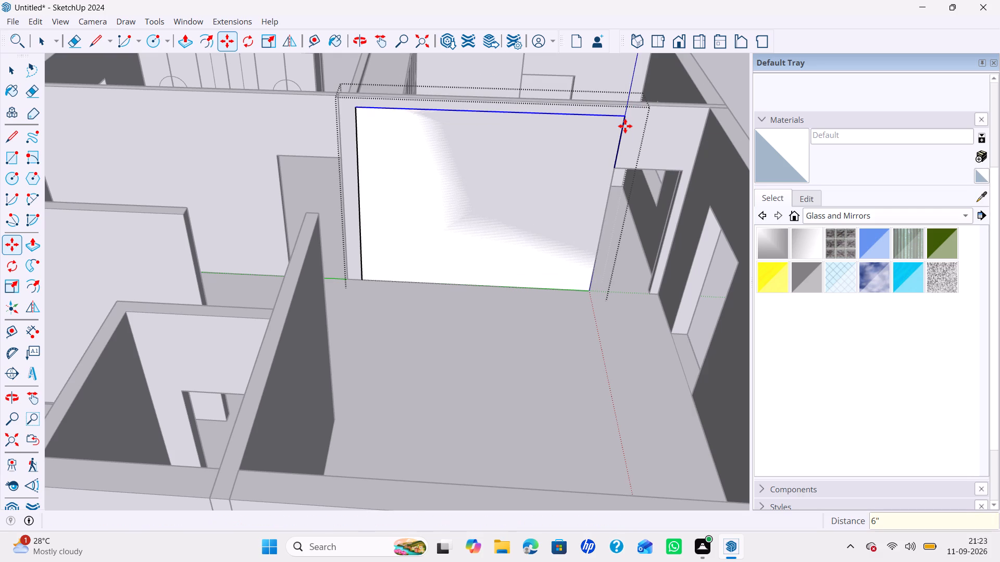
key(space)
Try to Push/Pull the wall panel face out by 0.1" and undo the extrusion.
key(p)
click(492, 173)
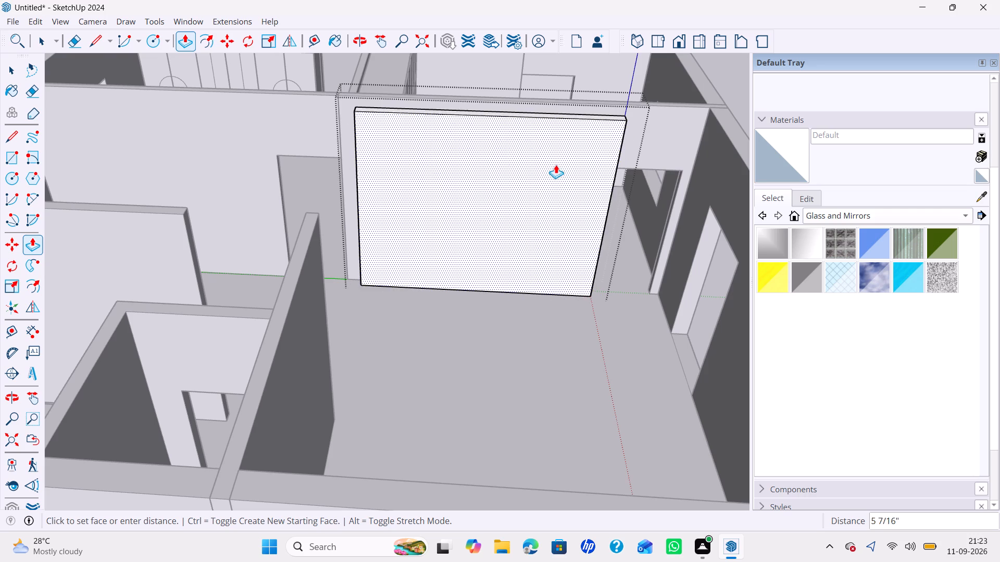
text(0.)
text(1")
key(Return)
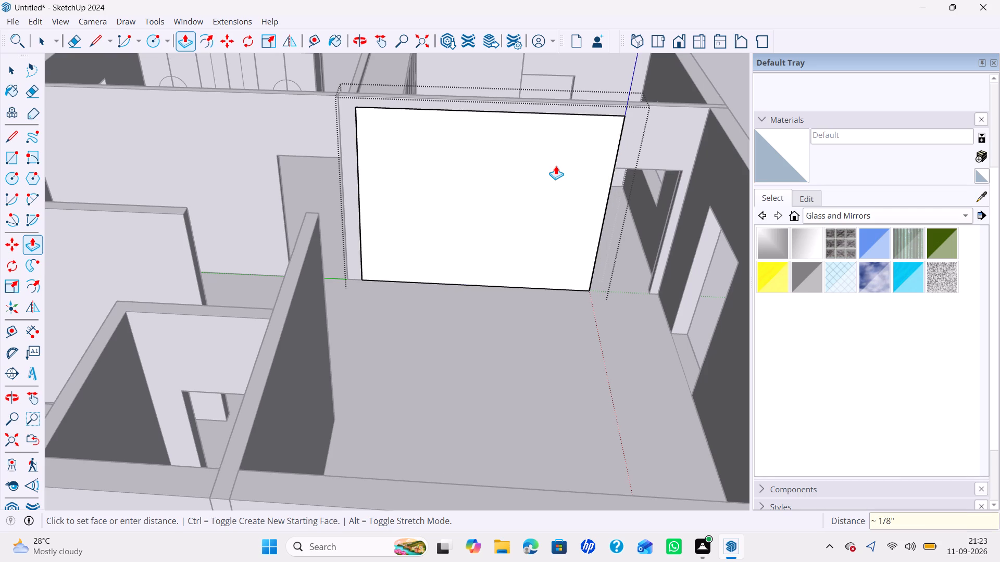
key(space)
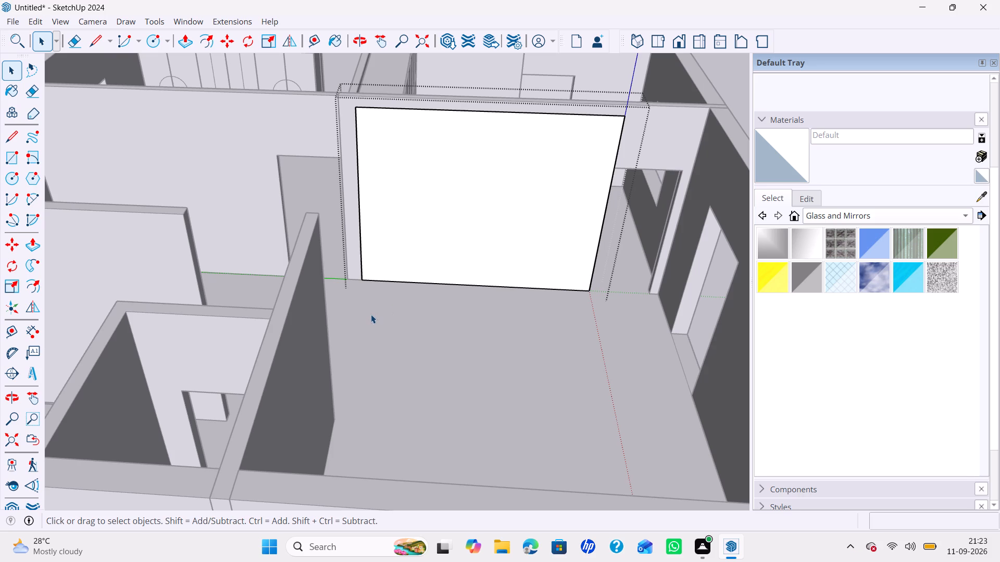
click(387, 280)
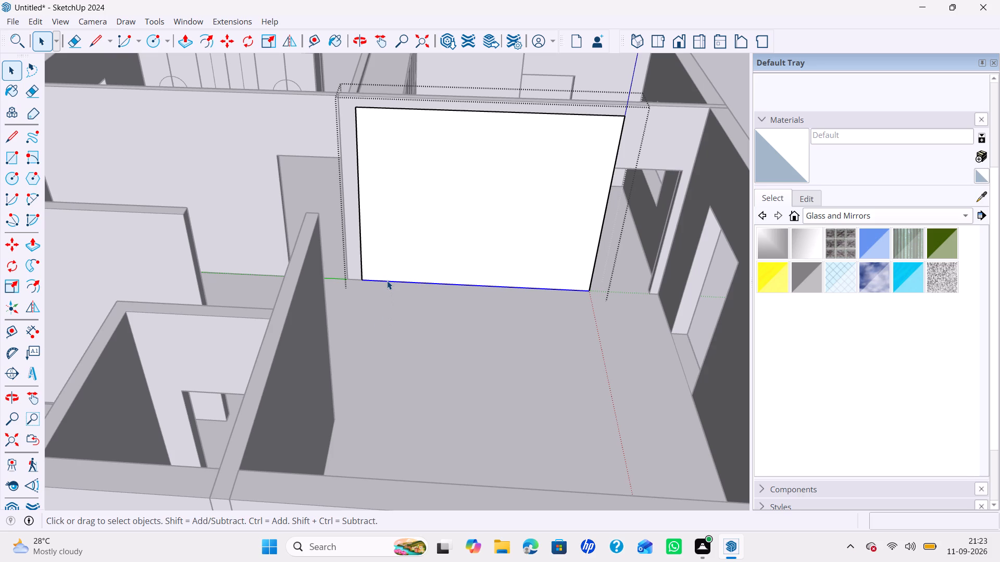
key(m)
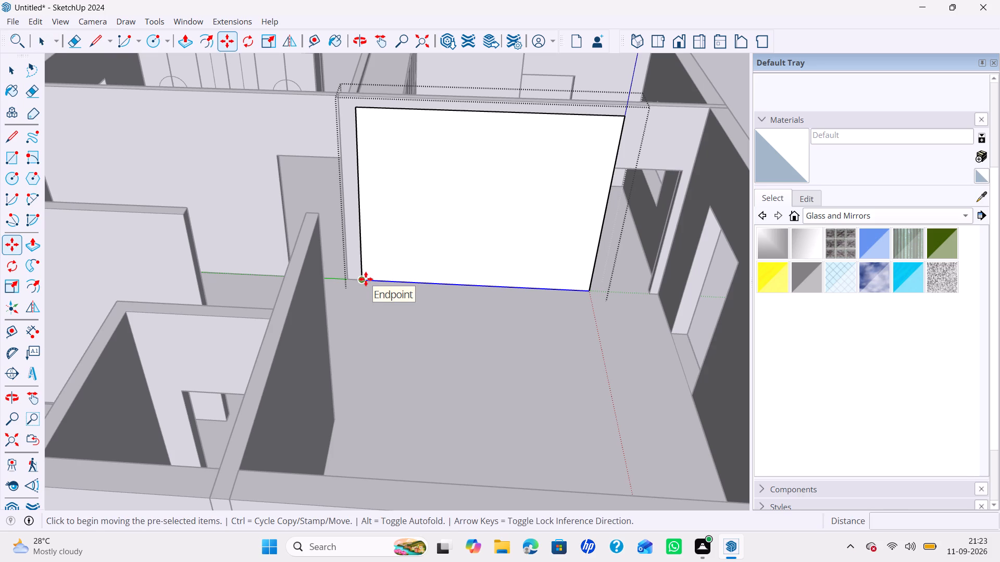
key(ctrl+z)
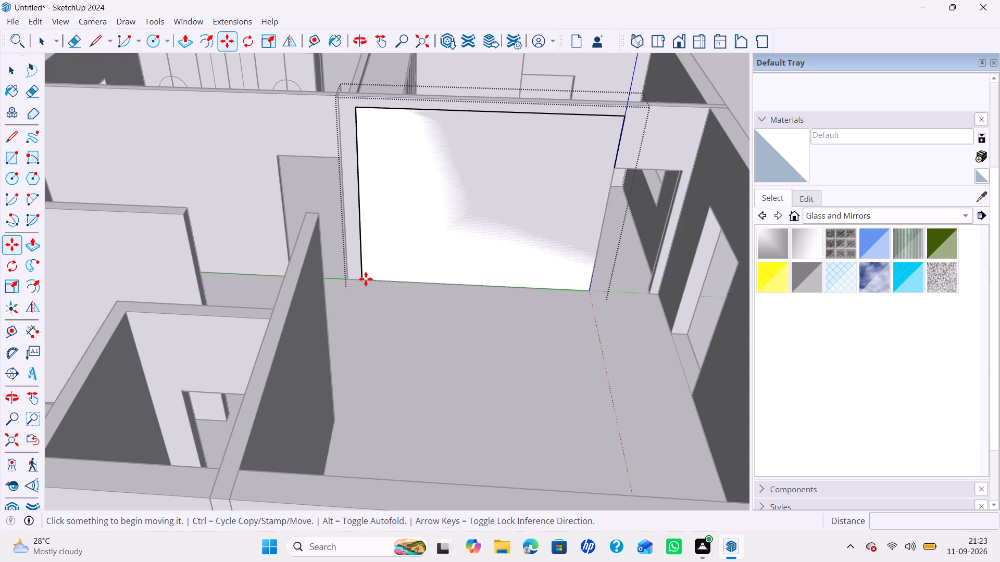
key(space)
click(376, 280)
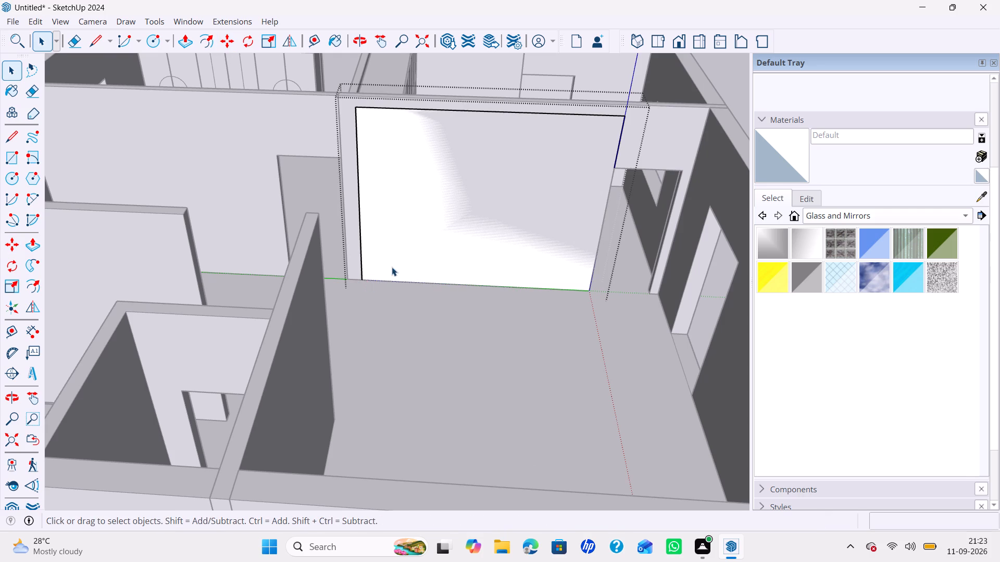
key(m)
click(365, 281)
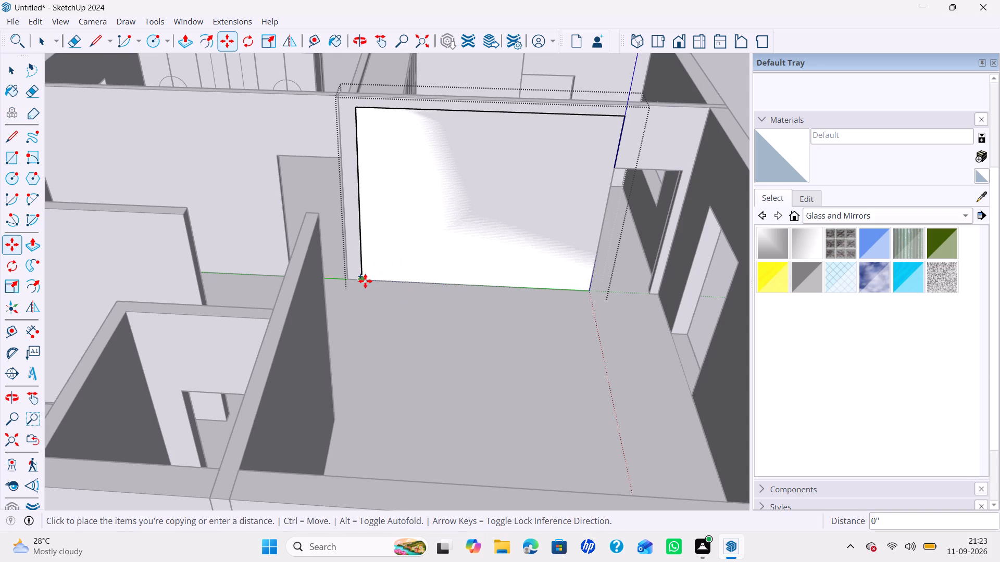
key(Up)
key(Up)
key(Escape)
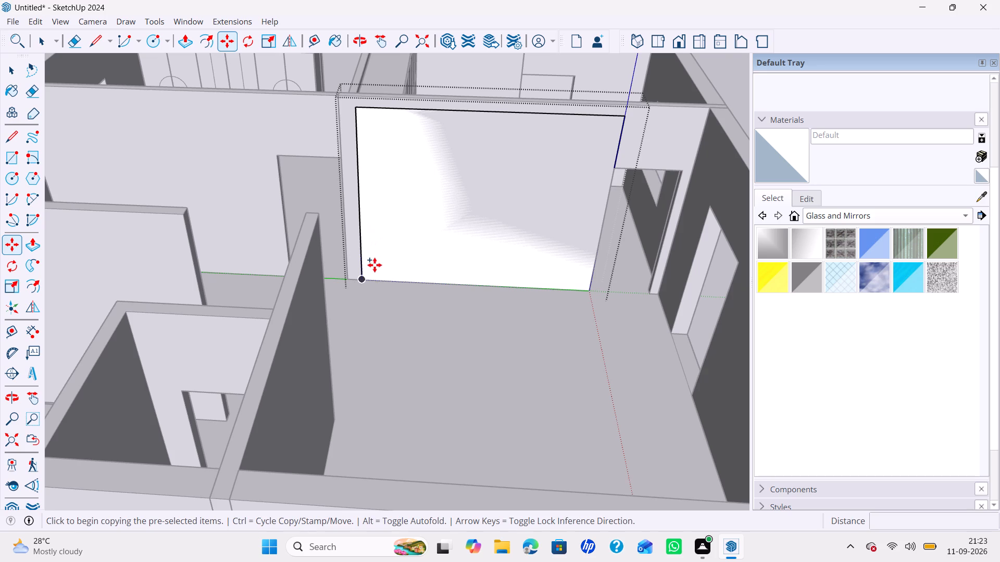
Move the wall panel rectangle's bottom edge 4" straight up from the floor.
key(space)
click(374, 280)
key(m)
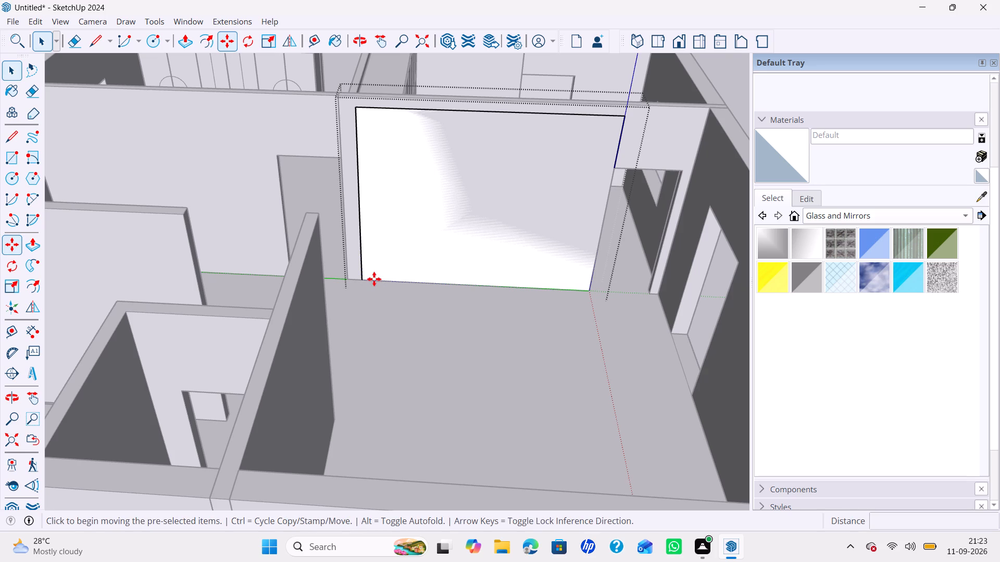
click(365, 278)
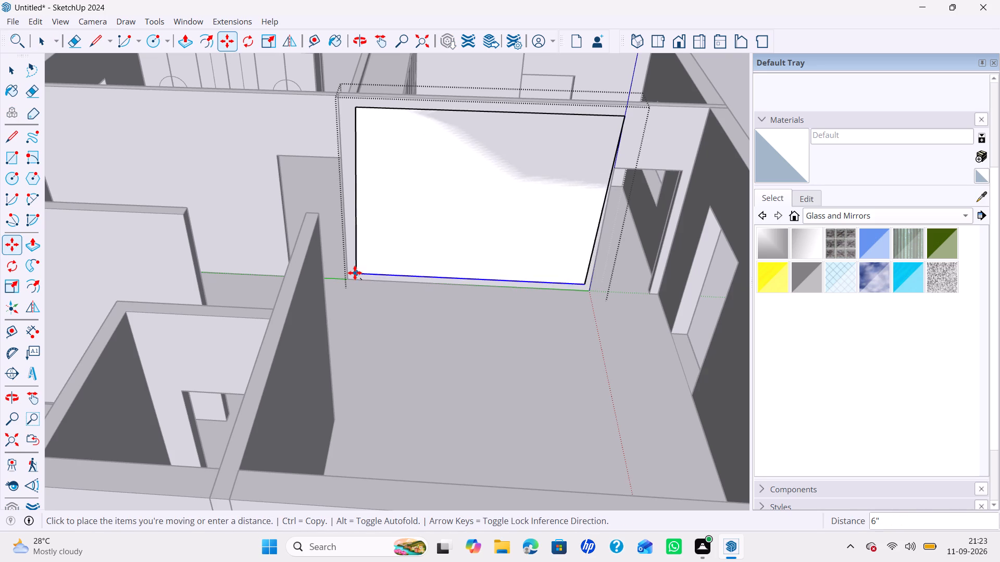
key(Up)
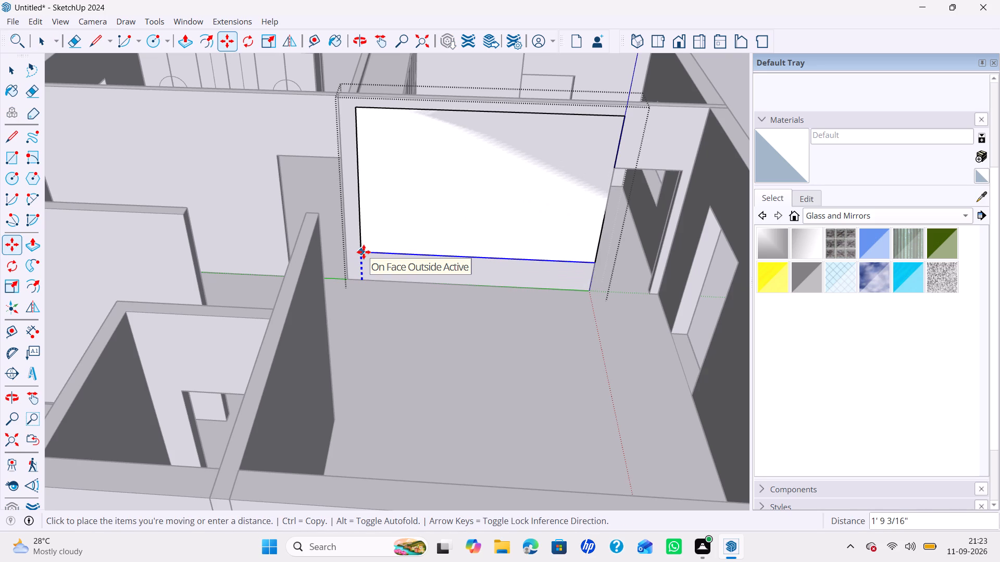
click(364, 252)
text(100mm)
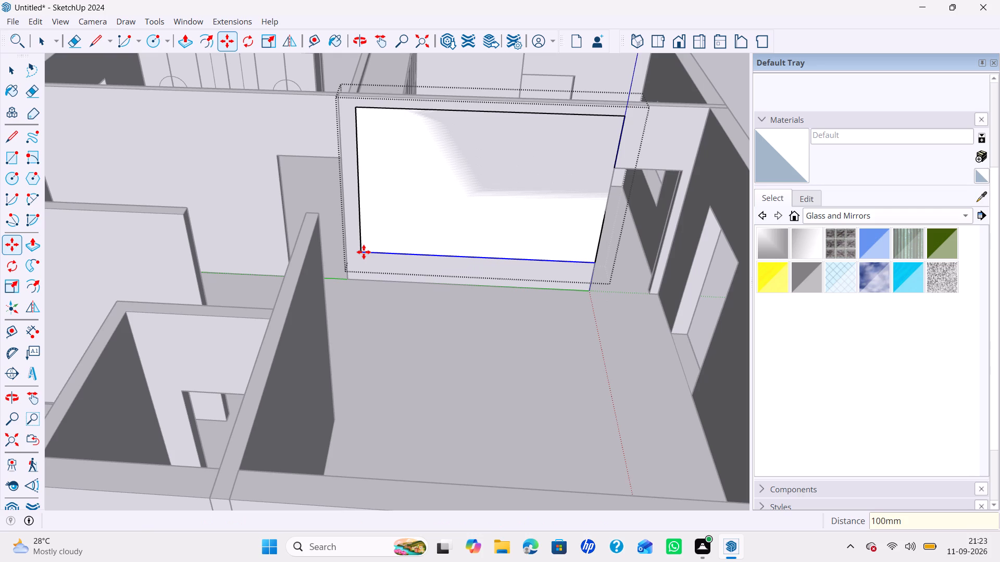
key(BackSpace)
key(BackSpace)
key(BackSpace)
key(BackSpace)
key(BackSpace)
key(BackSpace)
key(BackSpace)
key(BackSpace)
key(BackSpace)
key(BackSpace)
key(BackSpace)
key(BackSpace)
key(BackSpace)
key(BackSpace)
key(BackSpace)
key(BackSpace)
key(BackSpace)
key(BackSpace)
key(BackSpace)
key(BackSpace)
key(BackSpace)
key(BackSpace)
text(4")
key(Return)
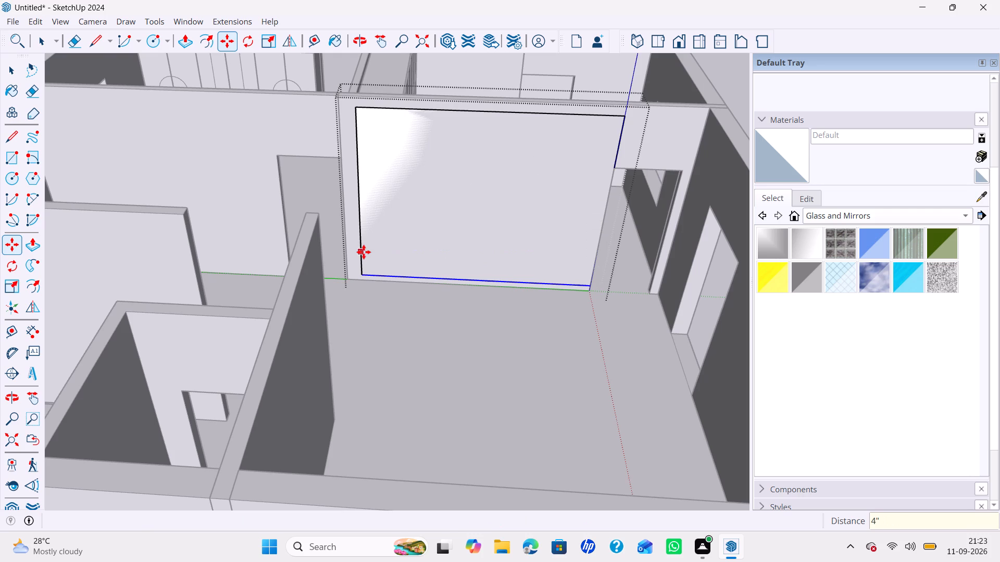
key(space)
Push/Pull the resized wall panel face out by the previously used distance of 0.1".
scroll(389, 260, up, 2)
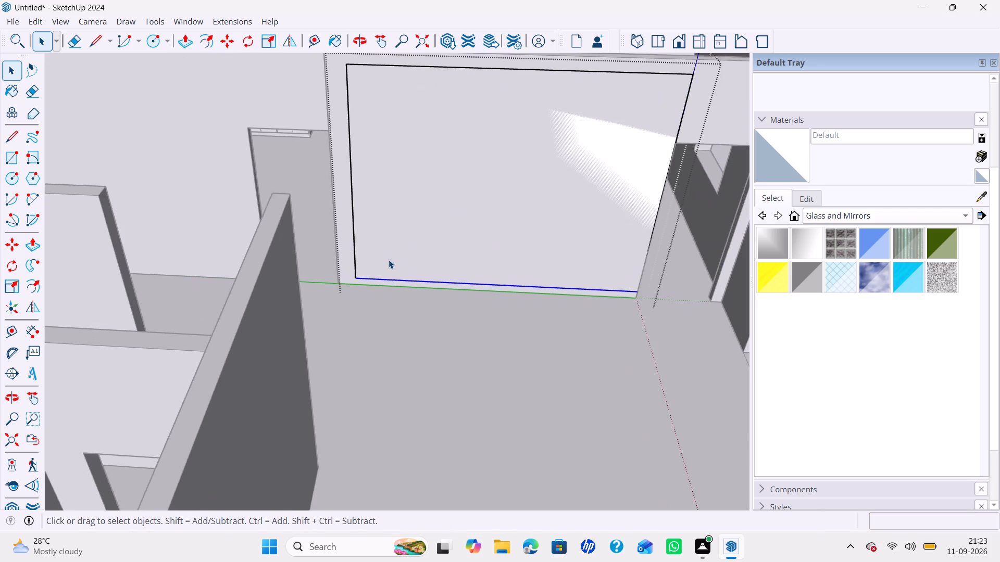
scroll(389, 259, down, 5)
middle_drag(387, 269, 328, 299)
key(p)
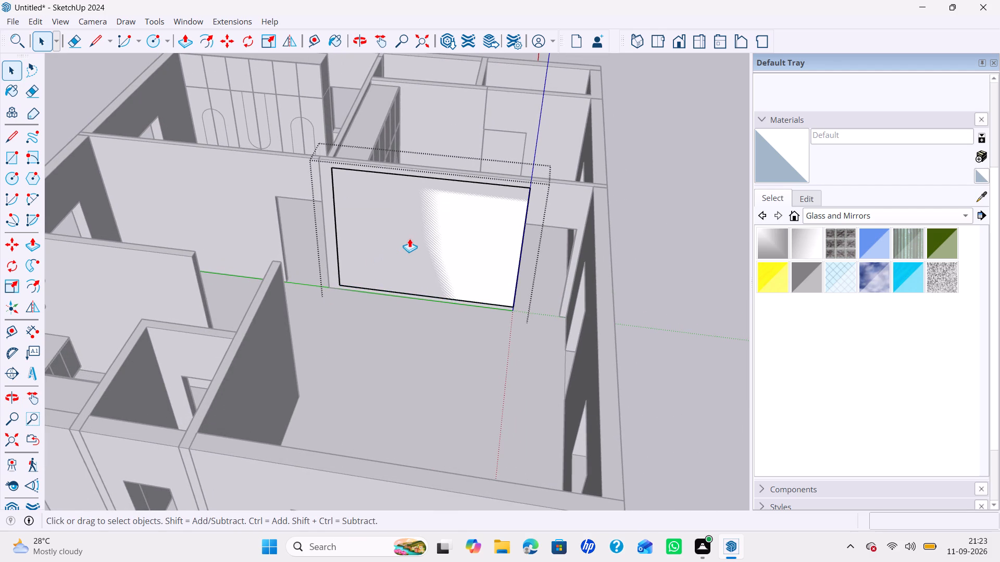
double_click(414, 235)
key(space)
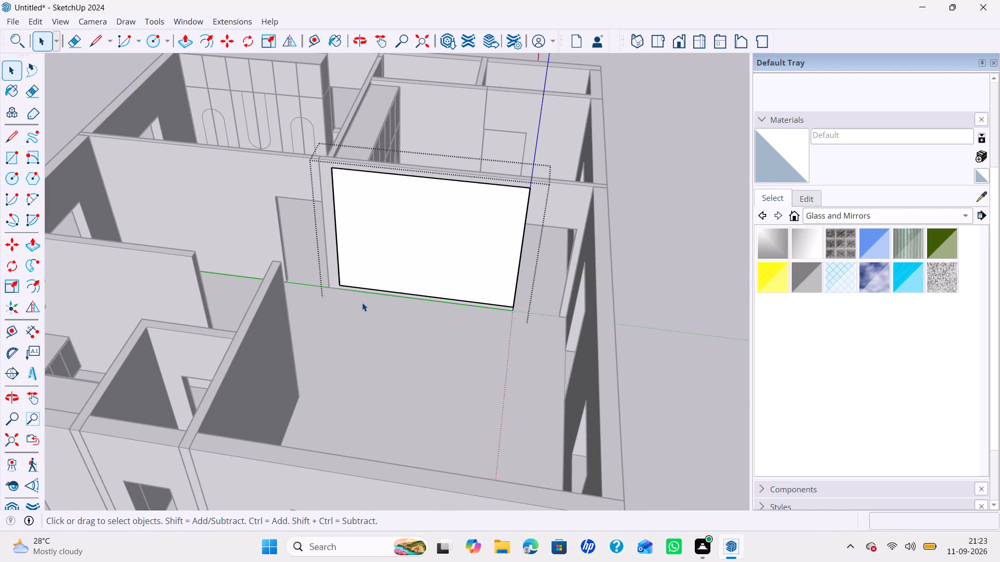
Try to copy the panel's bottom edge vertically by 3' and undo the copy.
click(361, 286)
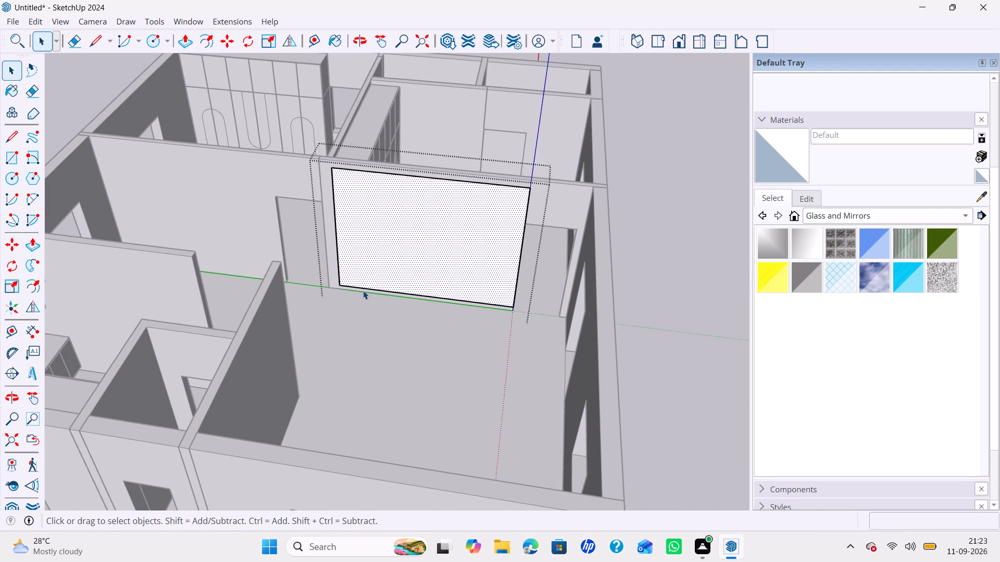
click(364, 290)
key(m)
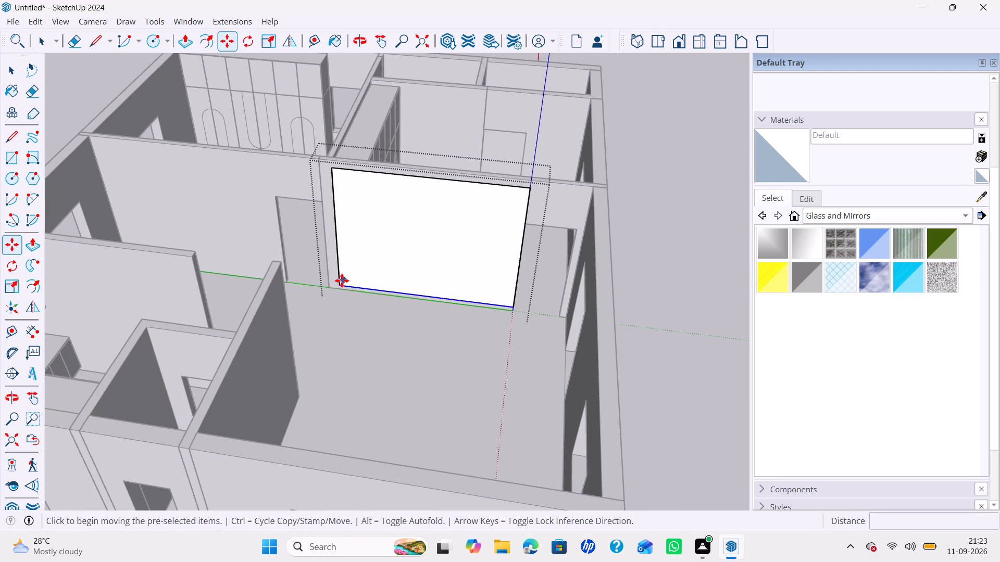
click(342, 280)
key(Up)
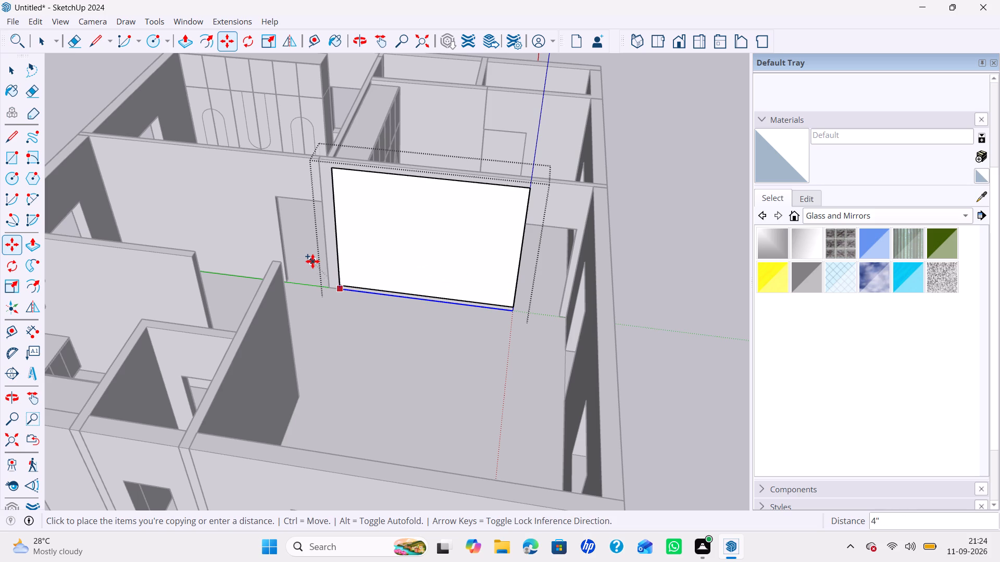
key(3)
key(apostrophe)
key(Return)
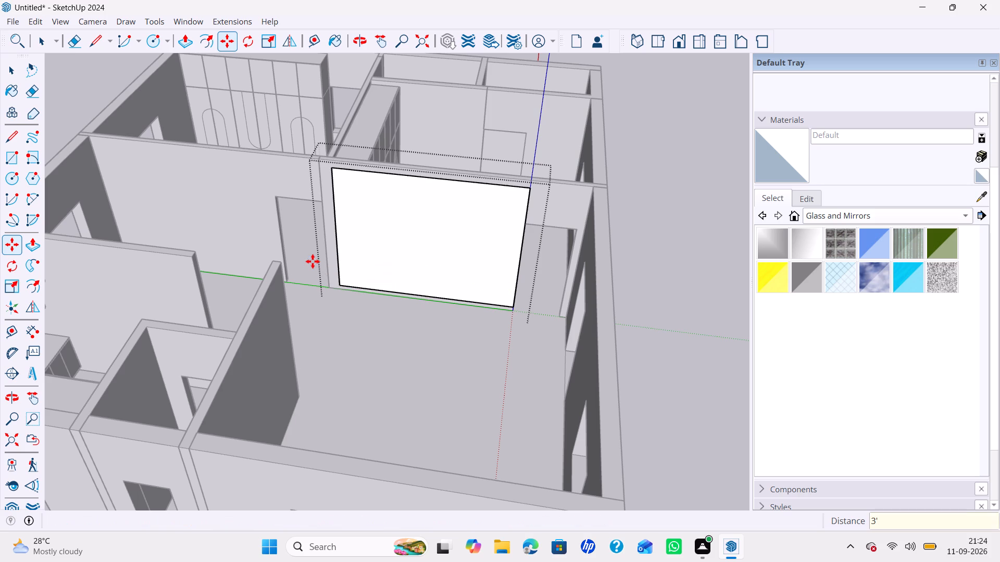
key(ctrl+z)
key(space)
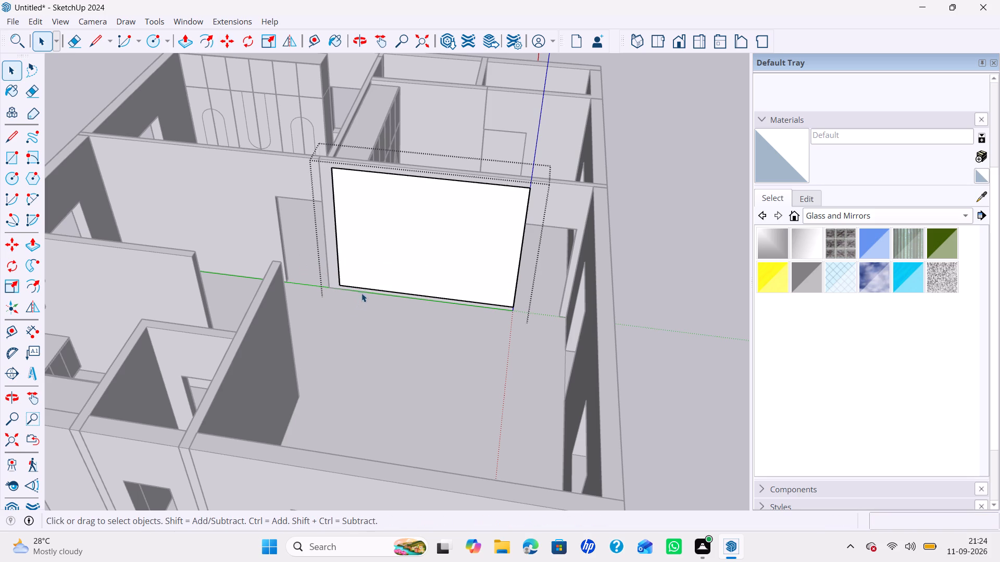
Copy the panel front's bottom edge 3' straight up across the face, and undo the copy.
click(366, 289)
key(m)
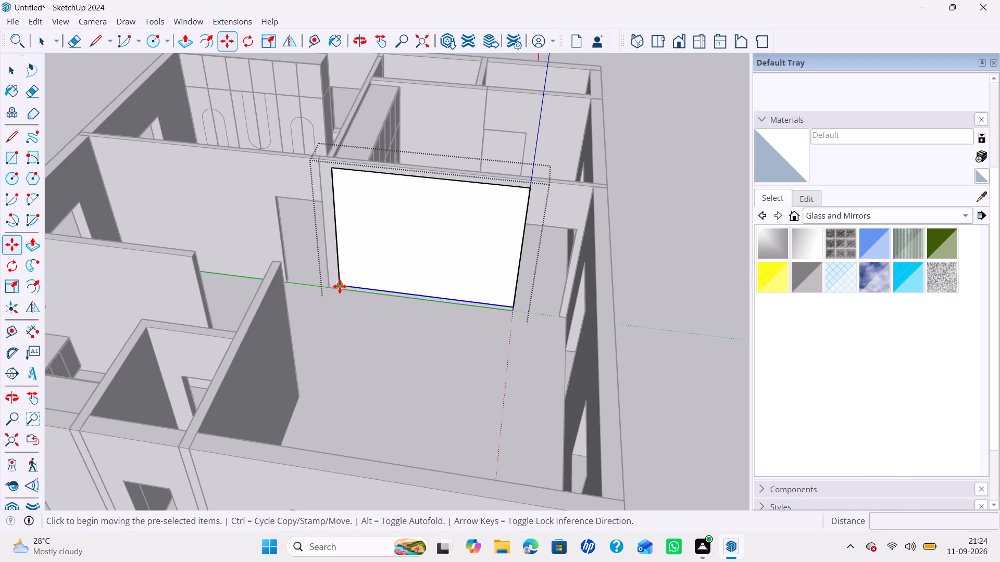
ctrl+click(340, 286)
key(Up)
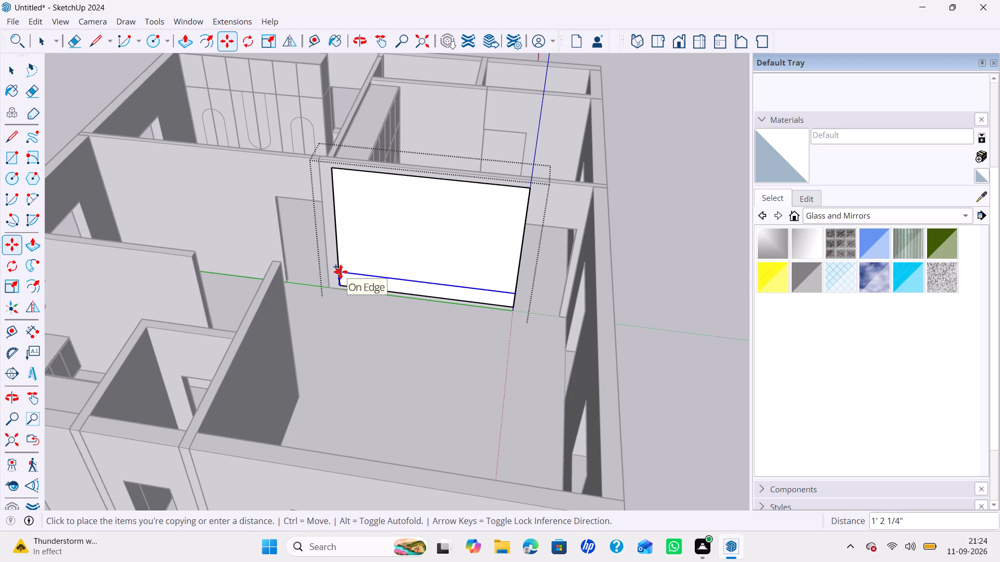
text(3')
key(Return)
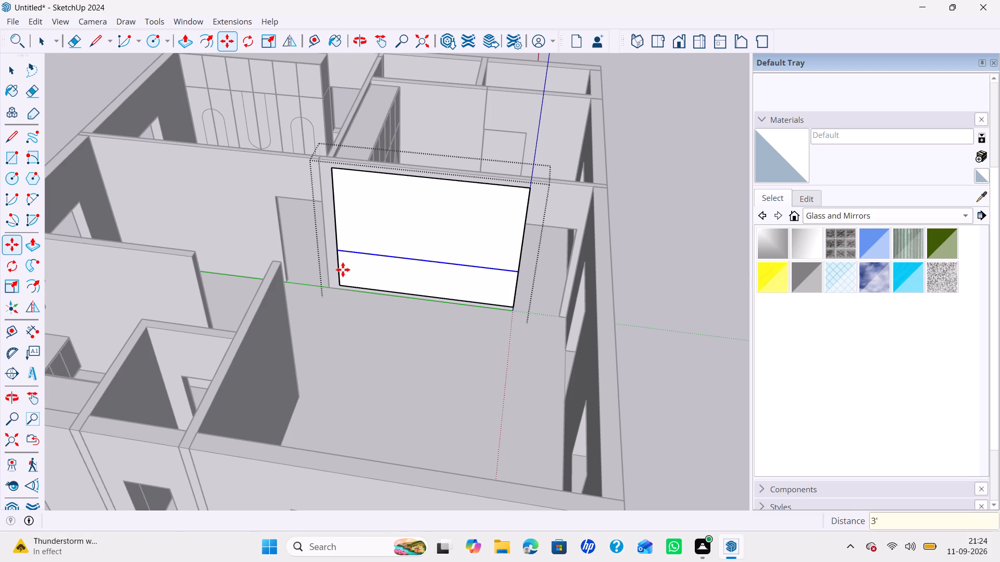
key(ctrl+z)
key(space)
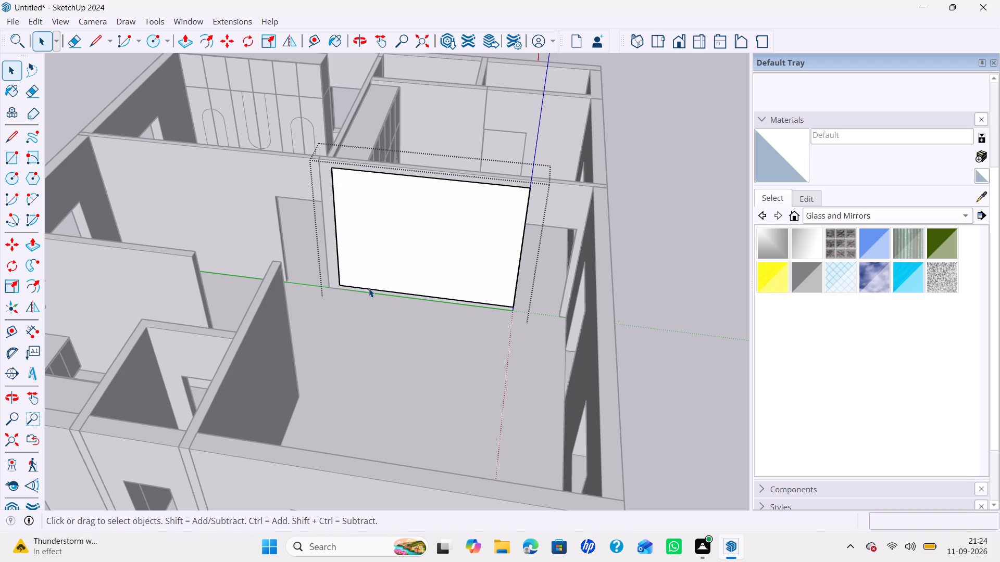
Copy the wall panel front's bottom edge 1' straight up across the face.
click(369, 288)
key(m)
click(342, 283)
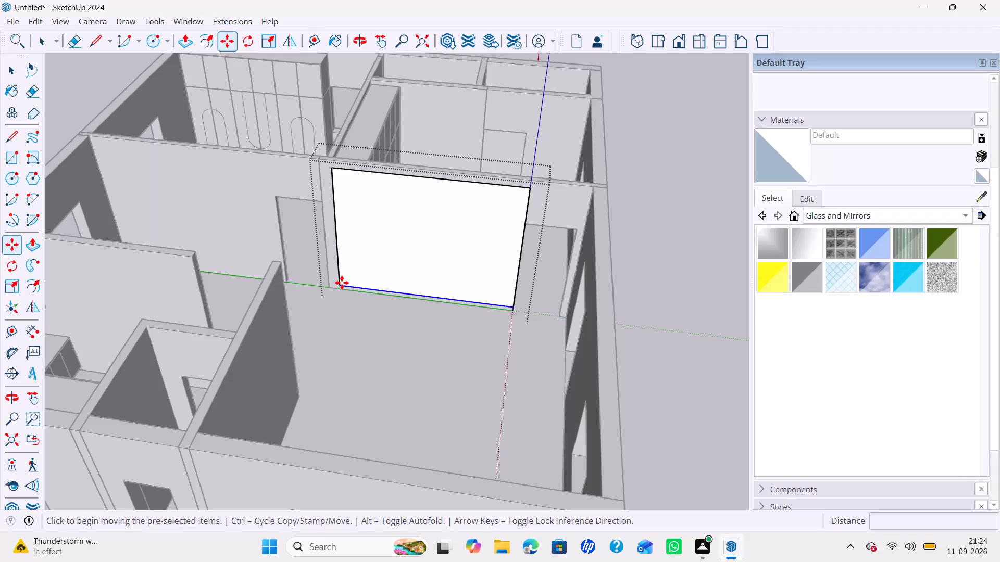
key(Up)
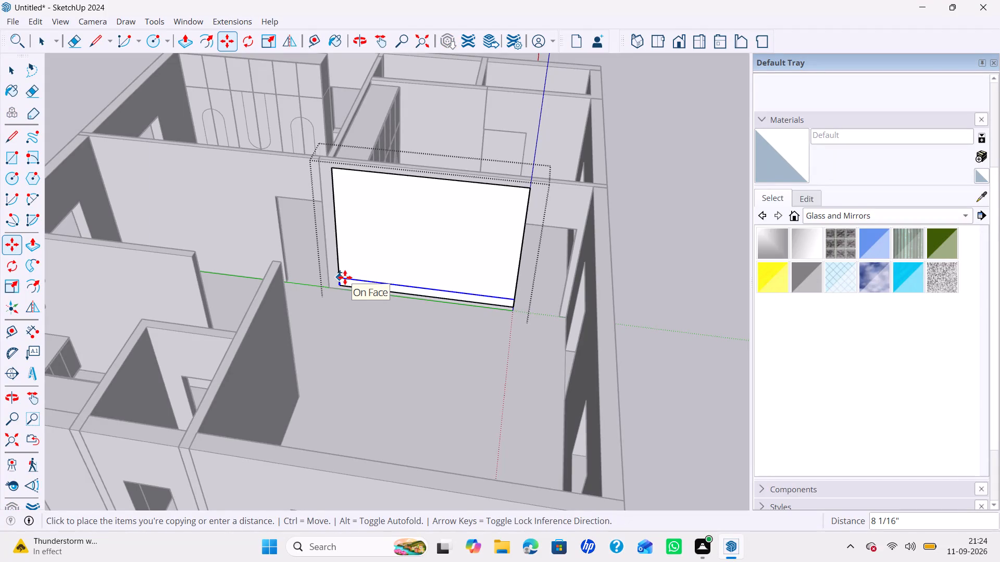
key(3)
key(BackSpace)
text(1')
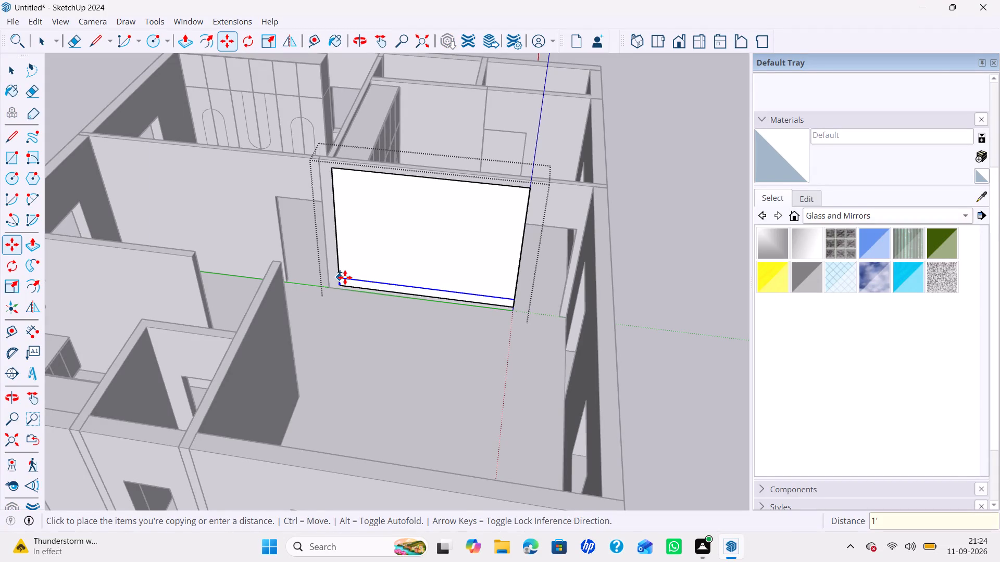
key(Return)
key(space)
Push/Pull the strip along the bottom of the wall panel out by 1' to form a ledge.
scroll(354, 275, up, 4)
scroll(375, 287, down, 2)
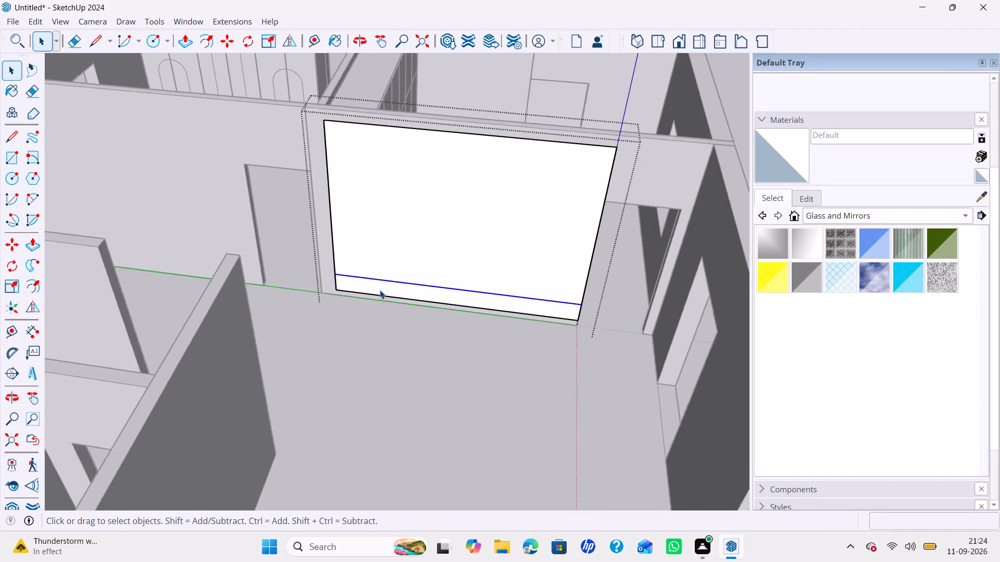
scroll(380, 290, down, 1)
middle_drag(380, 290, 336, 266)
scroll(368, 276, up, 5)
key(p)
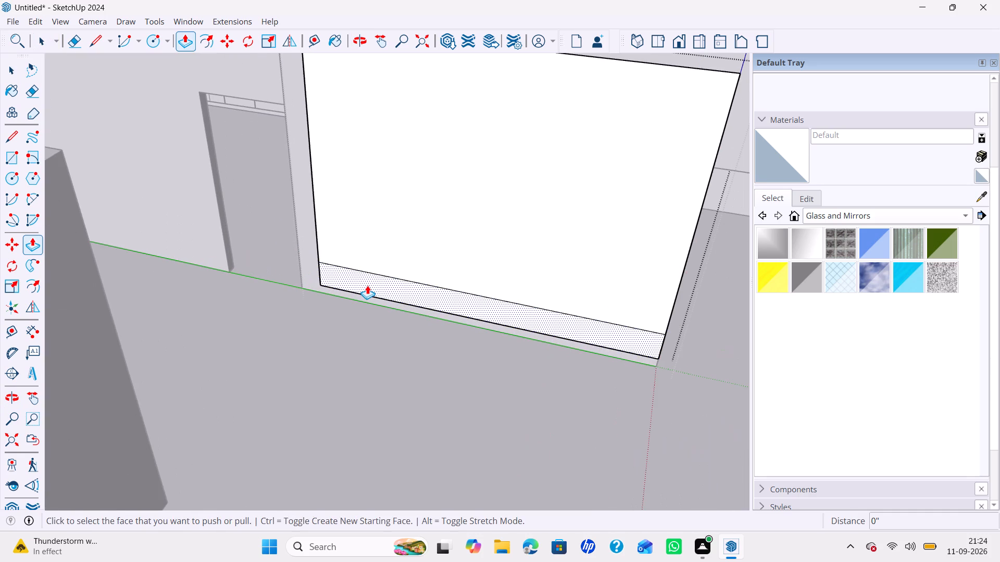
click(367, 285)
scroll(364, 295, down, 4)
key(3)
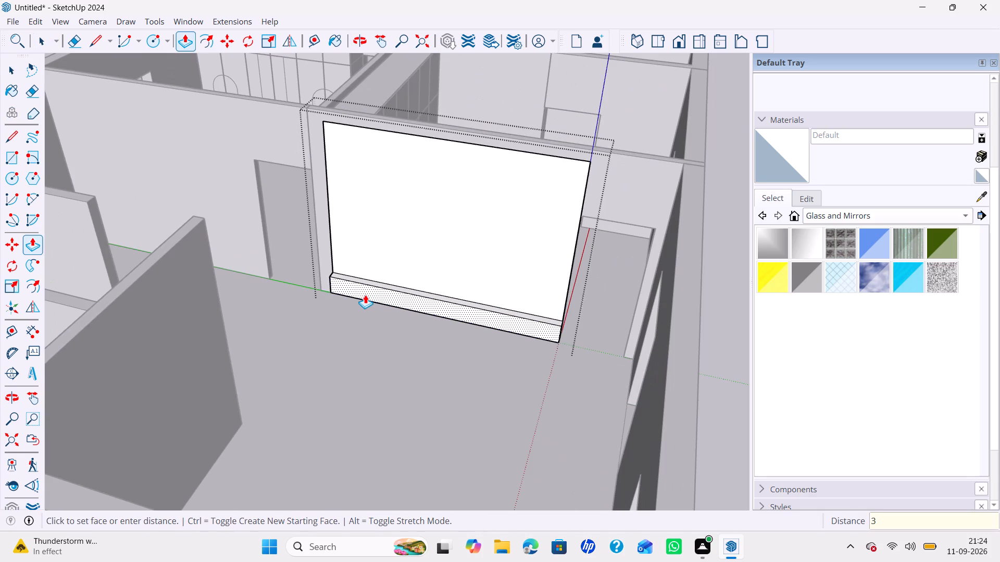
key(BackSpace)
text(1')
key(Return)
key(space)
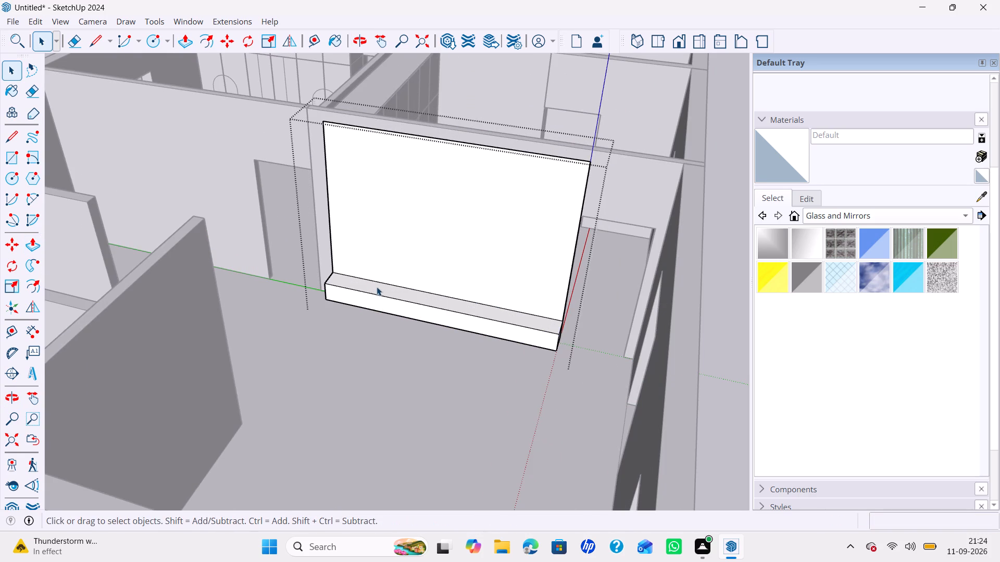
Close the wall panel group to leave its editing mode.
scroll(380, 288, down, 1)
shift+middle_click(381, 288)
shift+middle_drag(373, 302, 354, 329)
shift+middle_click(354, 329)
scroll(424, 260, down, 4)
middle_drag(432, 270, 408, 232)
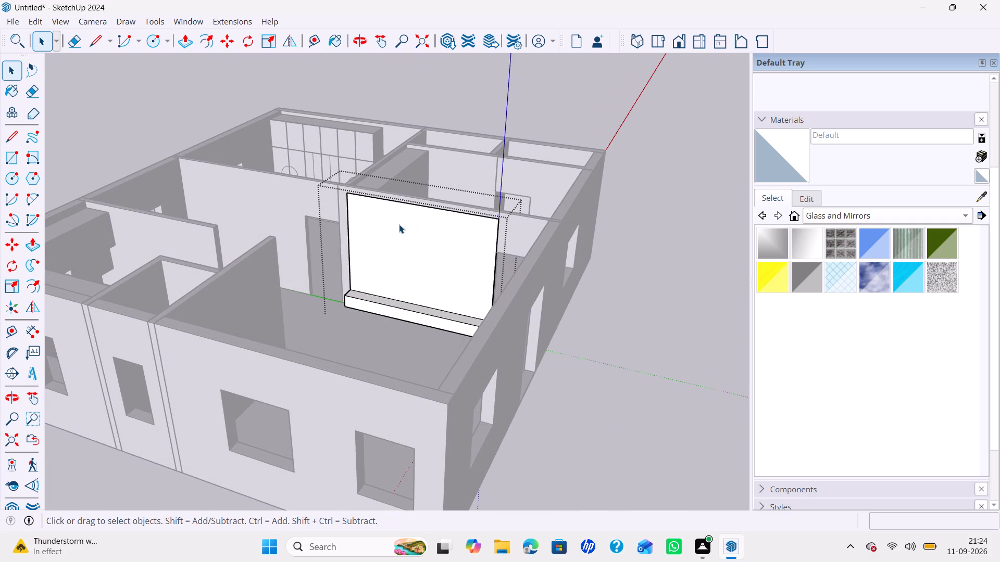
scroll(355, 291, up, 5)
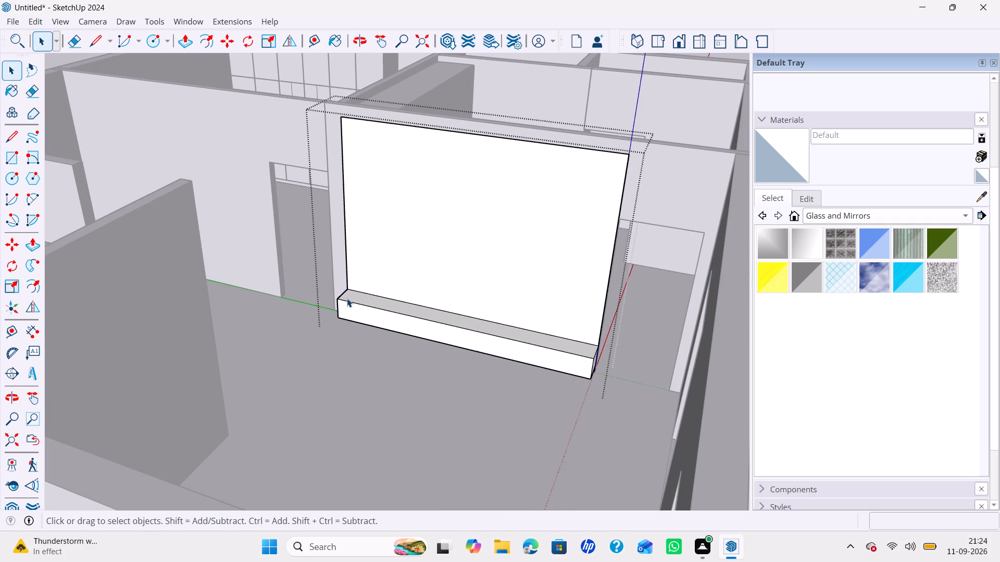
right_click(317, 293)
click(343, 330)
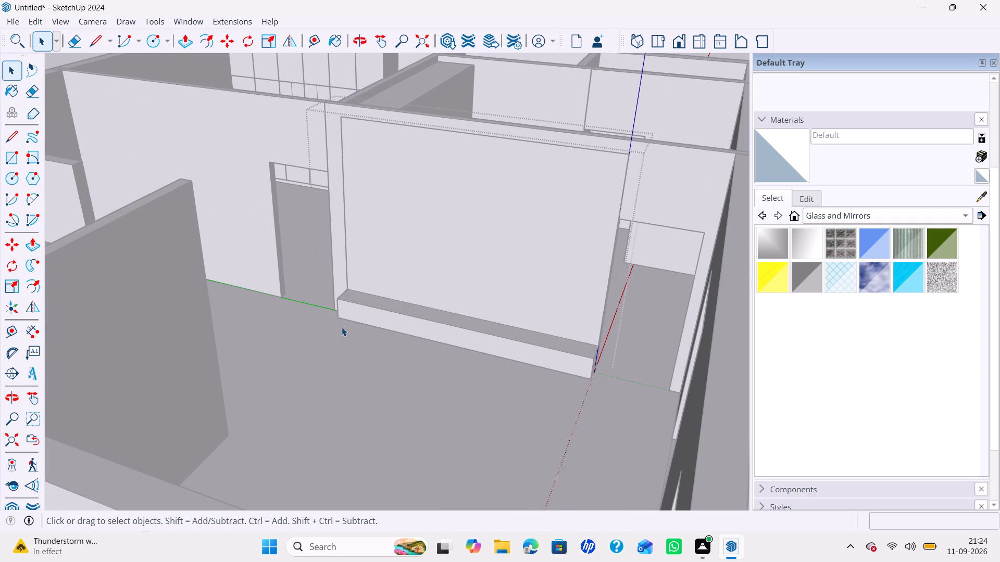
Draw a 1' by 1' rectangle on top of the ledge, starting from the back corner at its left end.
key(r)
click(346, 287)
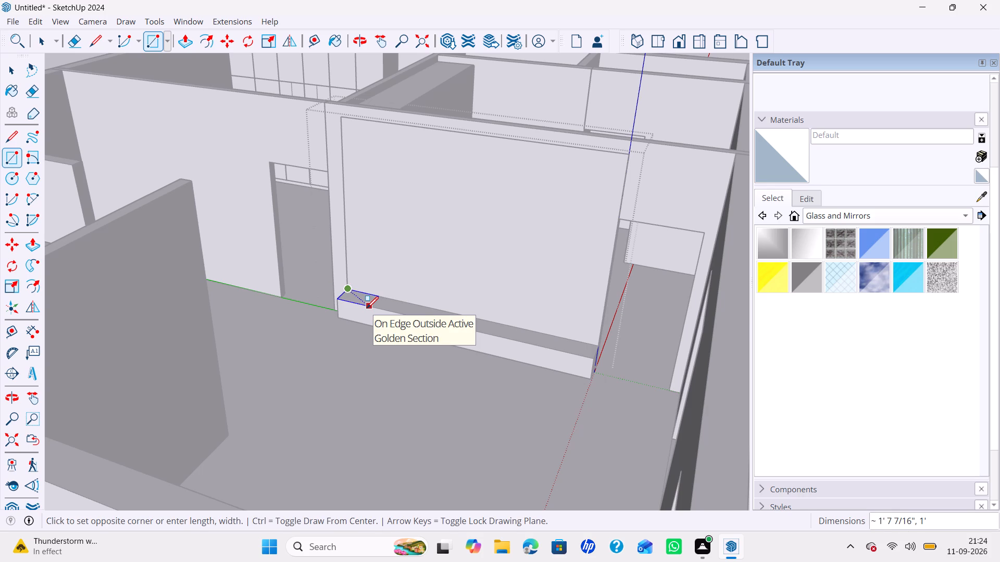
key(1)
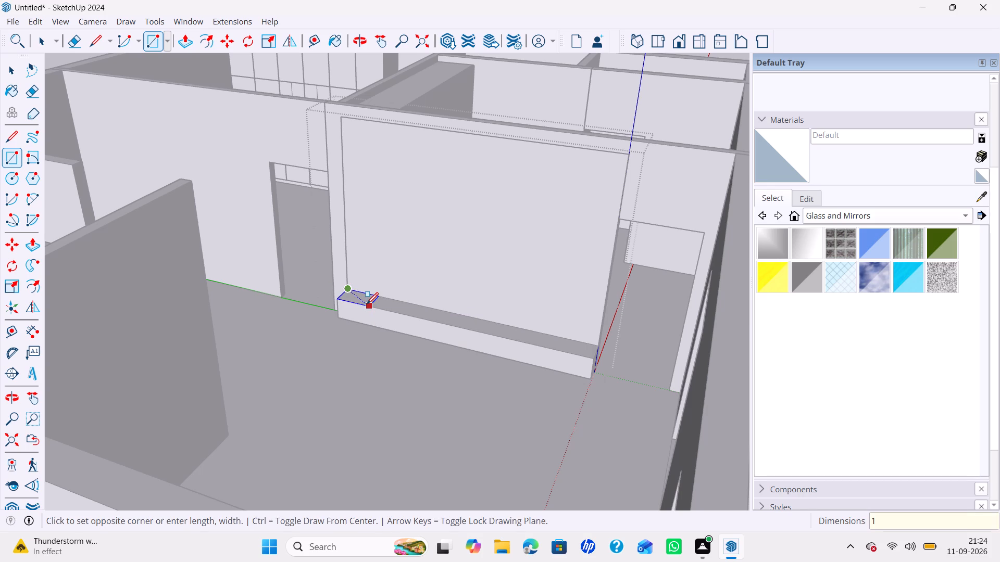
text(',1')
key(Return)
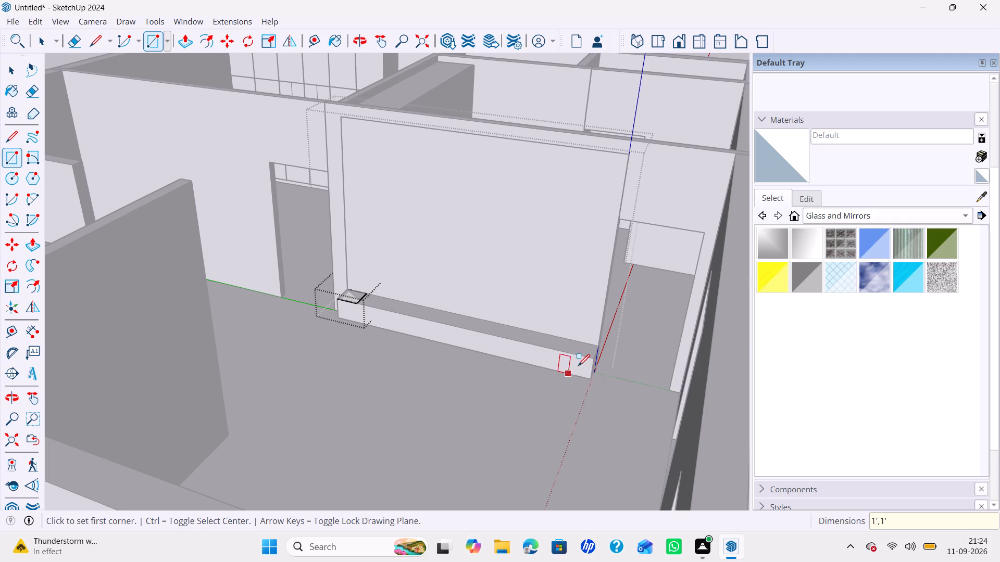
key(space)
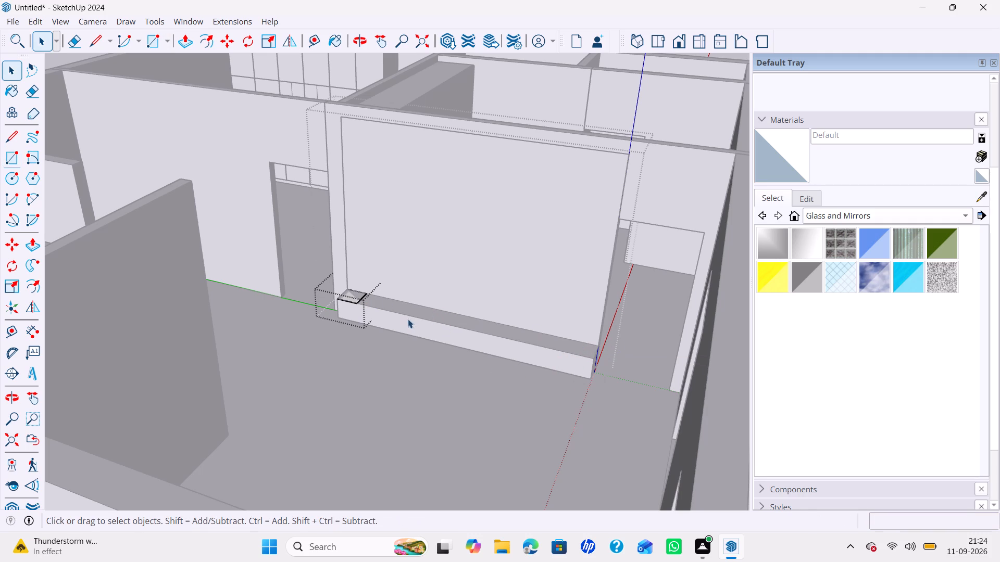
Push/Pull the square on the ledge up by 7' to form a tall column.
key(p)
click(353, 297)
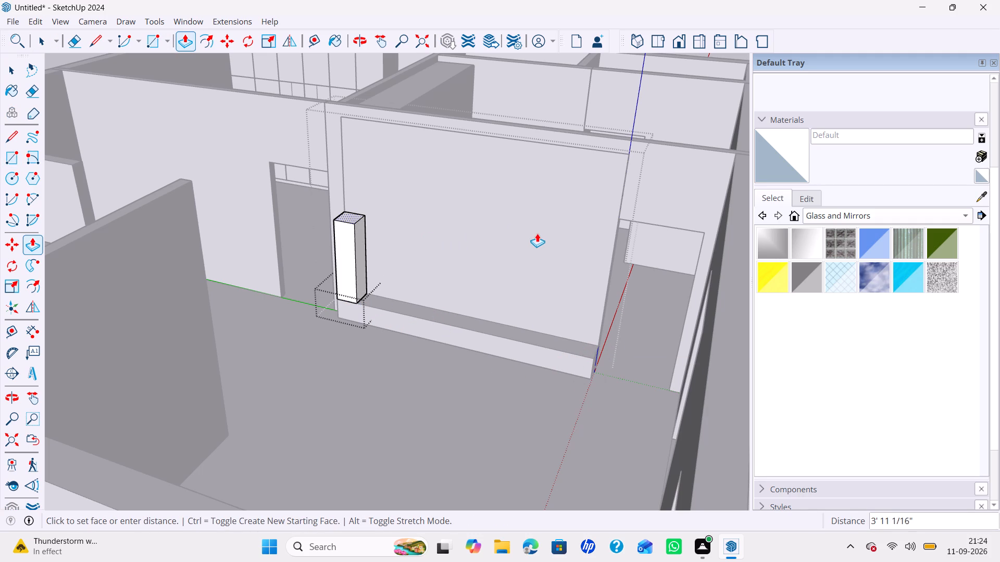
scroll(523, 220, down, 1)
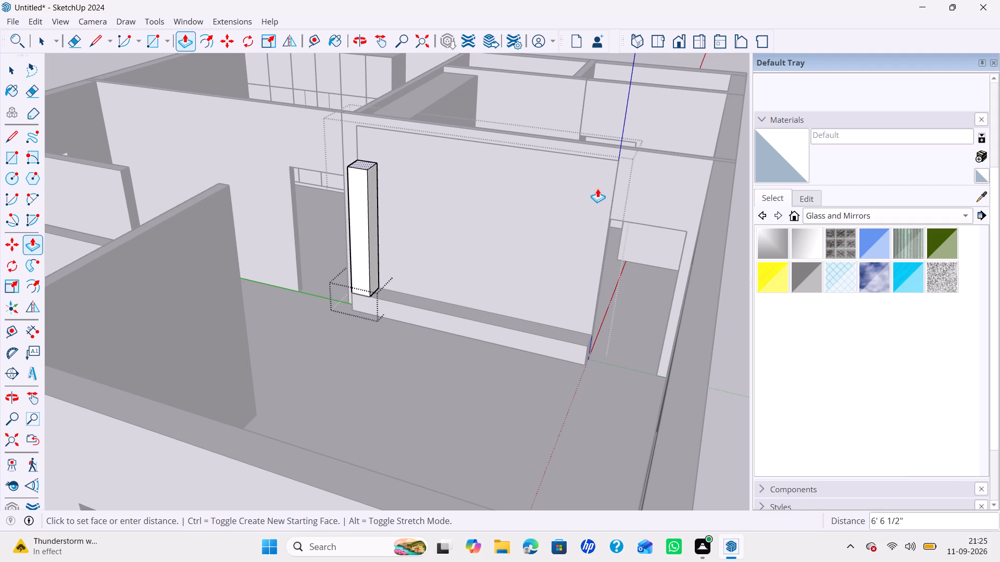
text(7')
key(Return)
key(space)
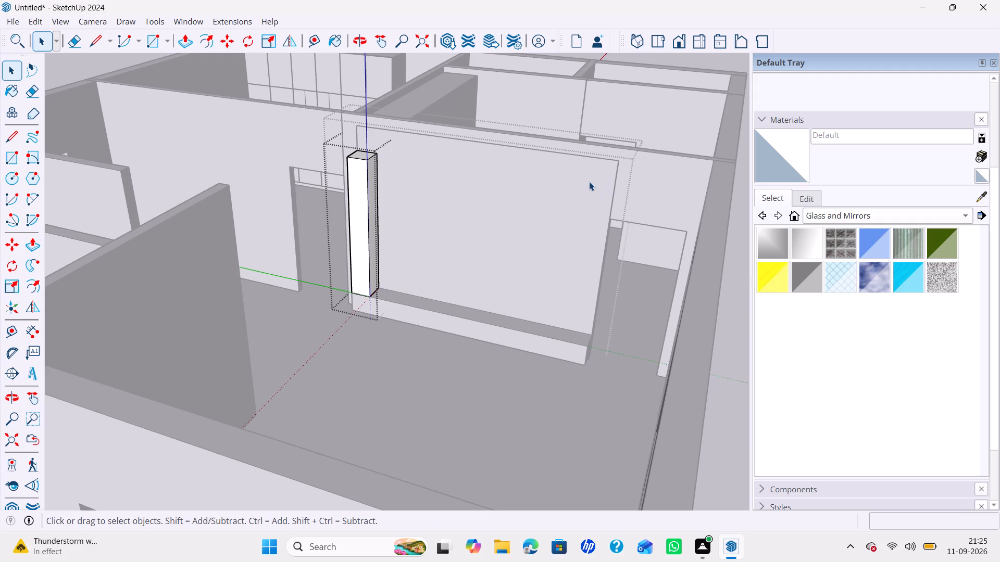
Offset the column's front face outline inward by 18mm.
scroll(464, 297, up, 3)
scroll(451, 269, down, 4)
shift+middle_drag(464, 263, 463, 318)
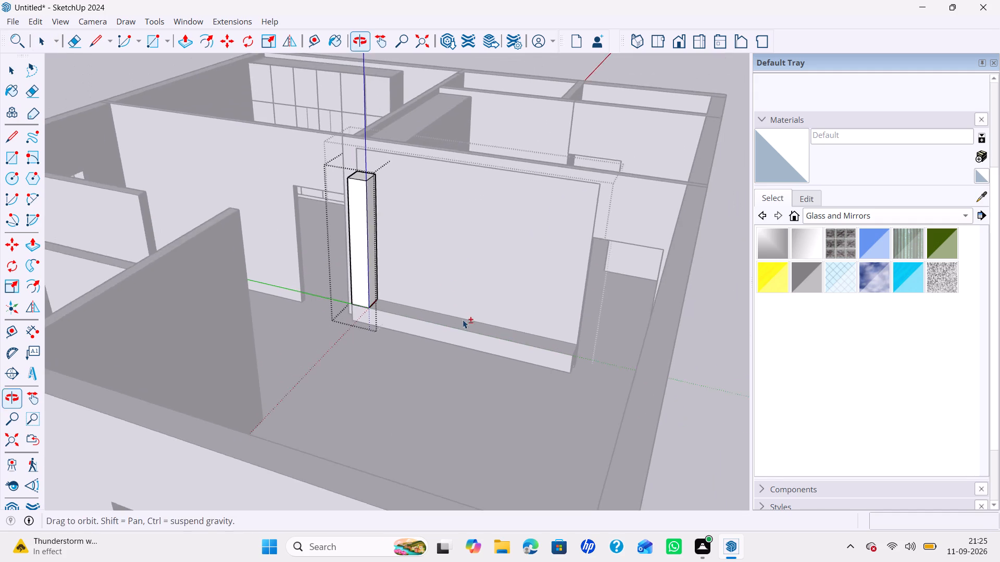
middle_drag(466, 304, 440, 283)
scroll(356, 225, up, 4)
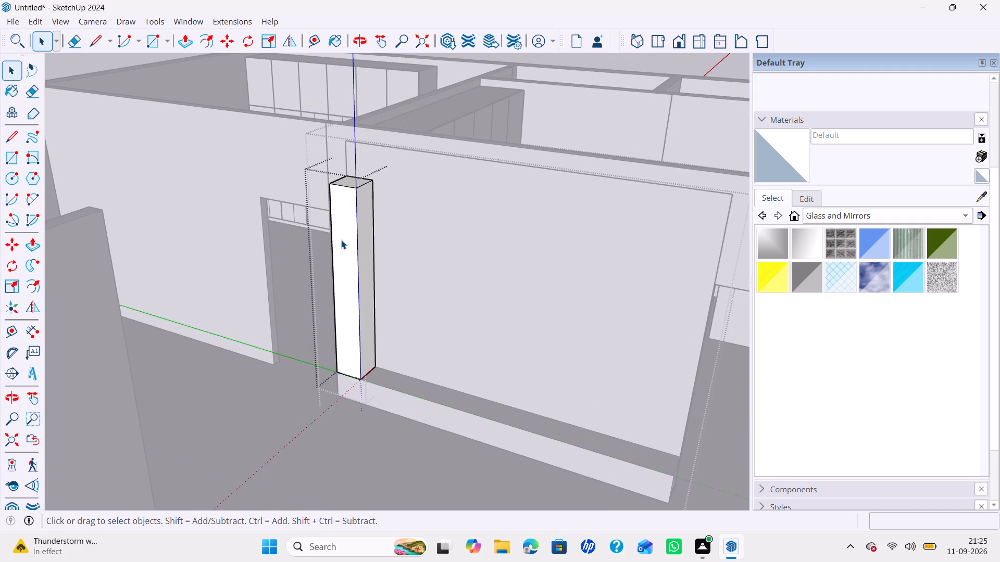
click(341, 240)
key(f)
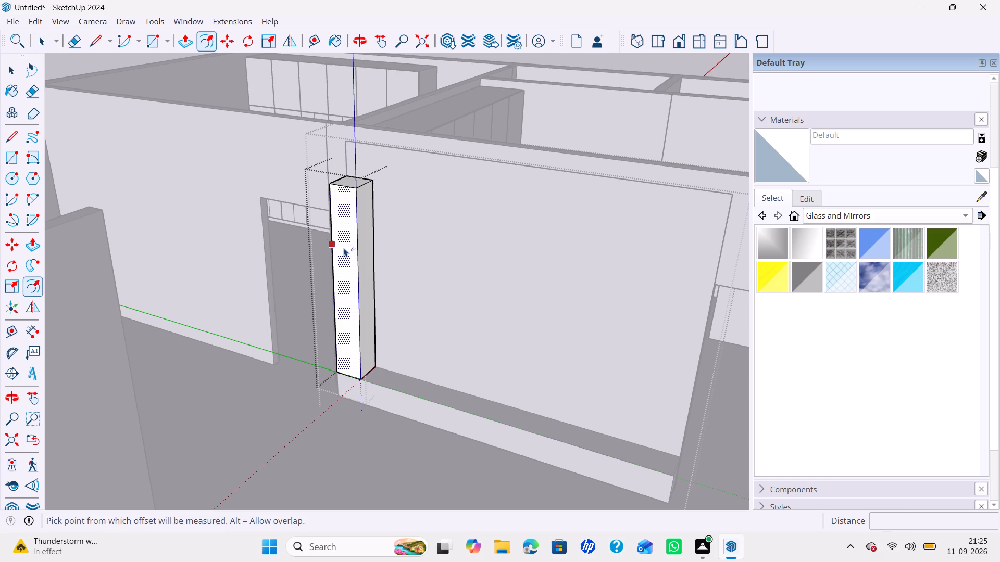
click(344, 247)
key(ctrl+z)
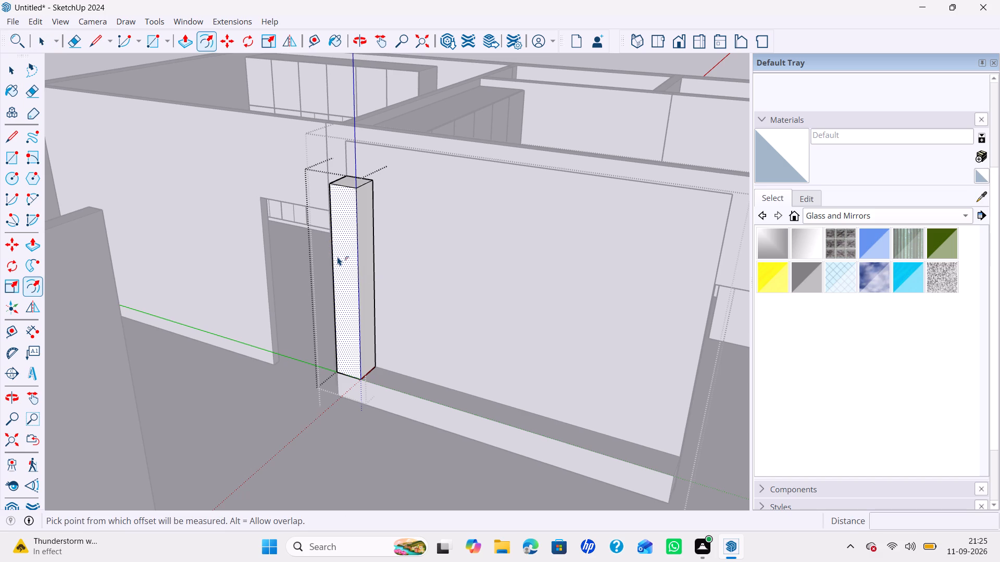
click(344, 252)
text(18mm)
key(Return)
key(b)
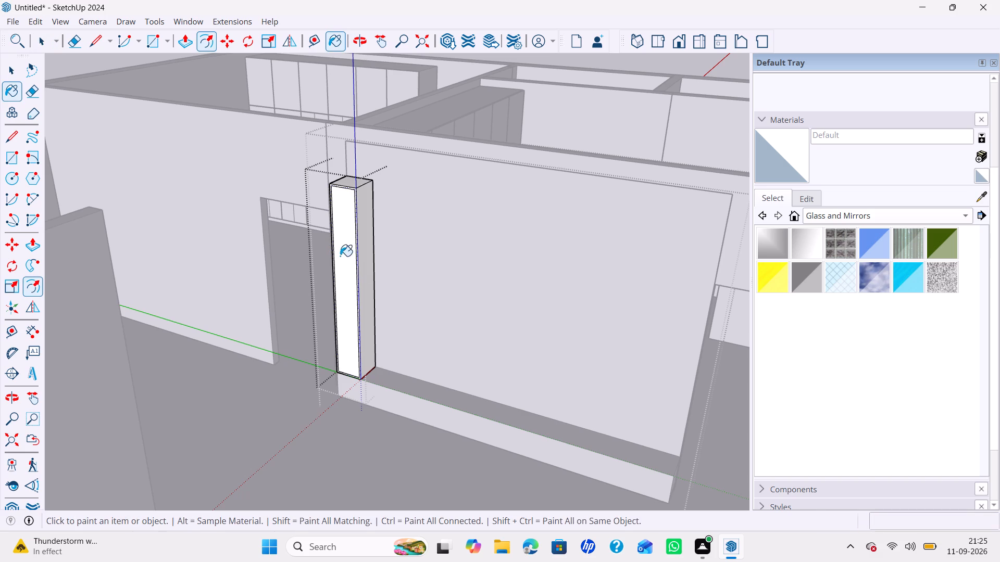
key(space)
Divide the left vertical edge of the column's inset front outline into 6 segments.
scroll(332, 284, up, 5)
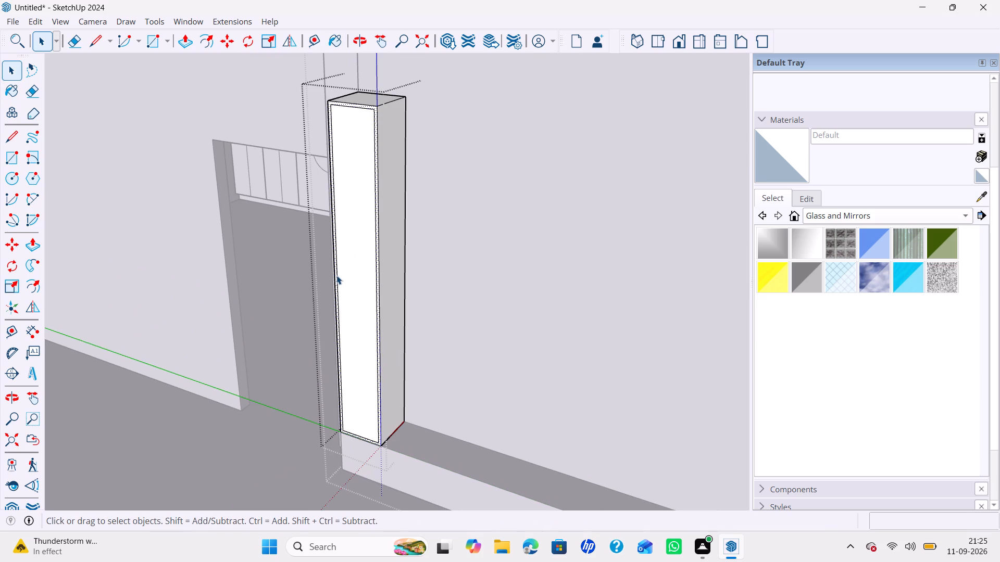
click(339, 273)
right_click(339, 273)
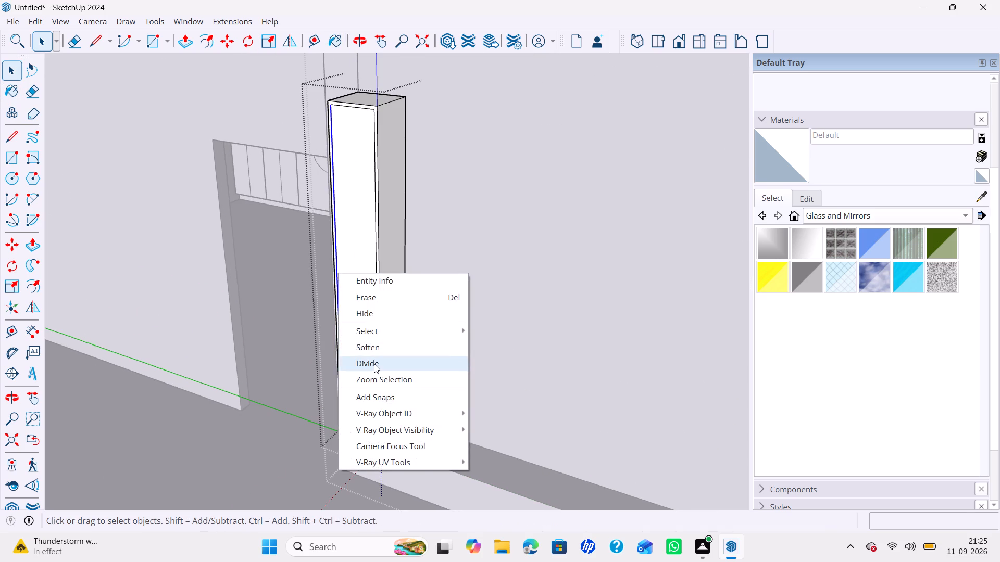
click(374, 364)
scroll(344, 369, down, 3)
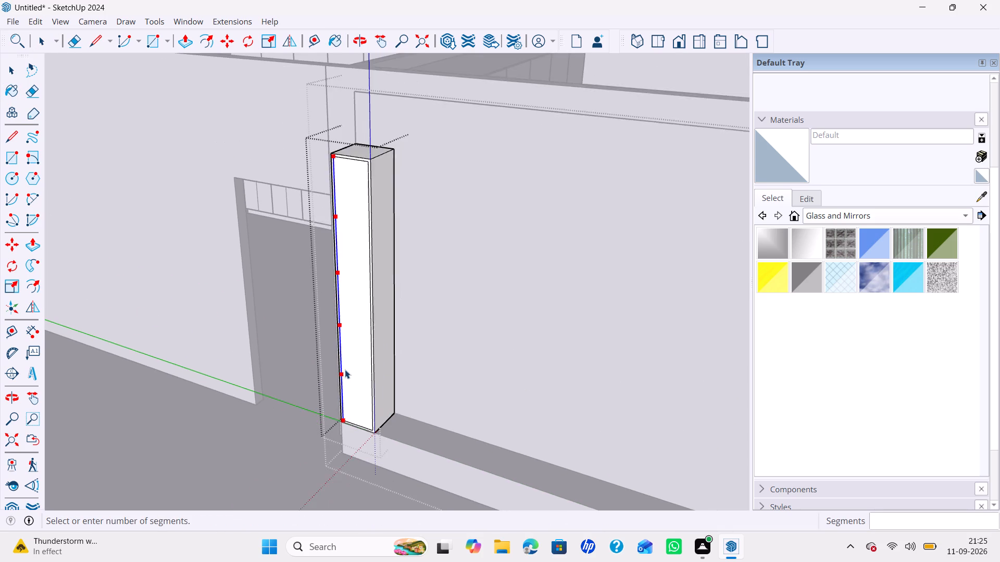
scroll(345, 367, down, 3)
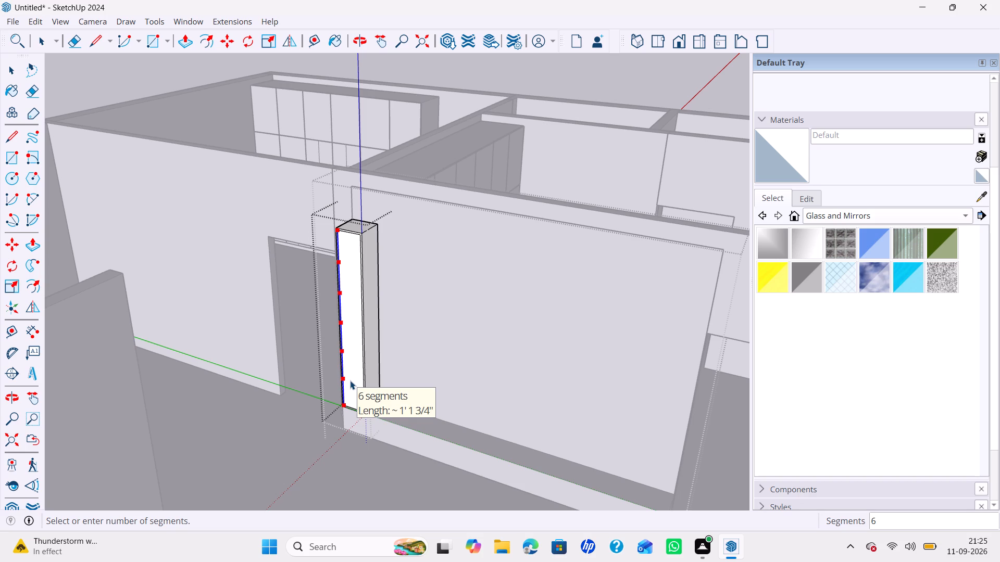
click(350, 380)
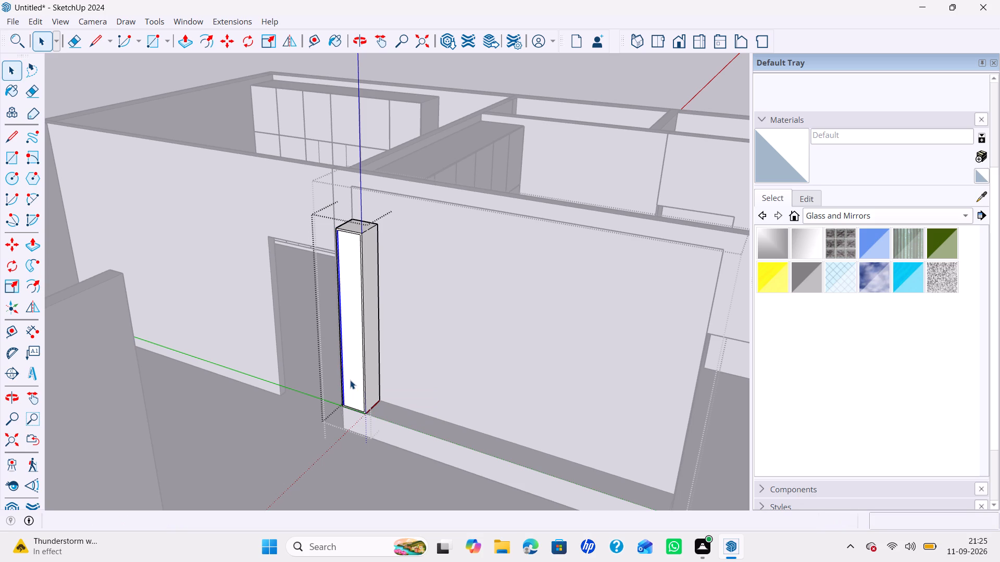
Draw a horizontal line from the lowest division point across the column's inset face to its opposite edge.
key(l)
click(343, 375)
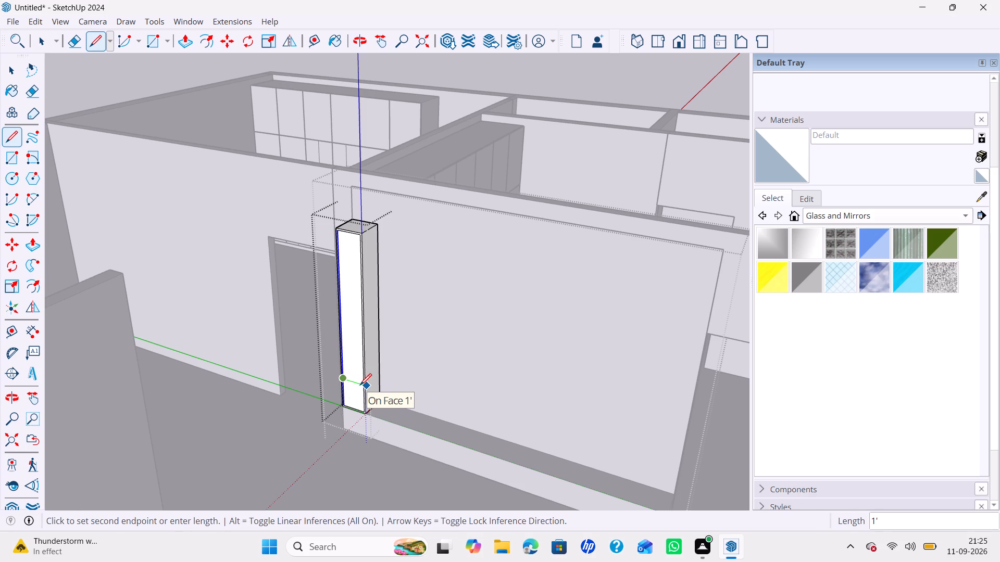
scroll(358, 384, up, 7)
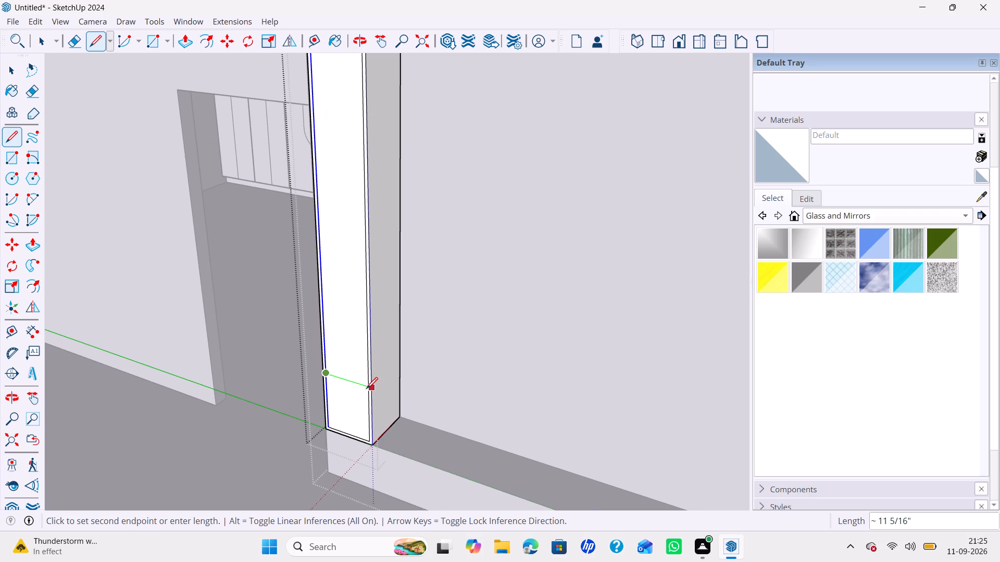
scroll(367, 389, up, 5)
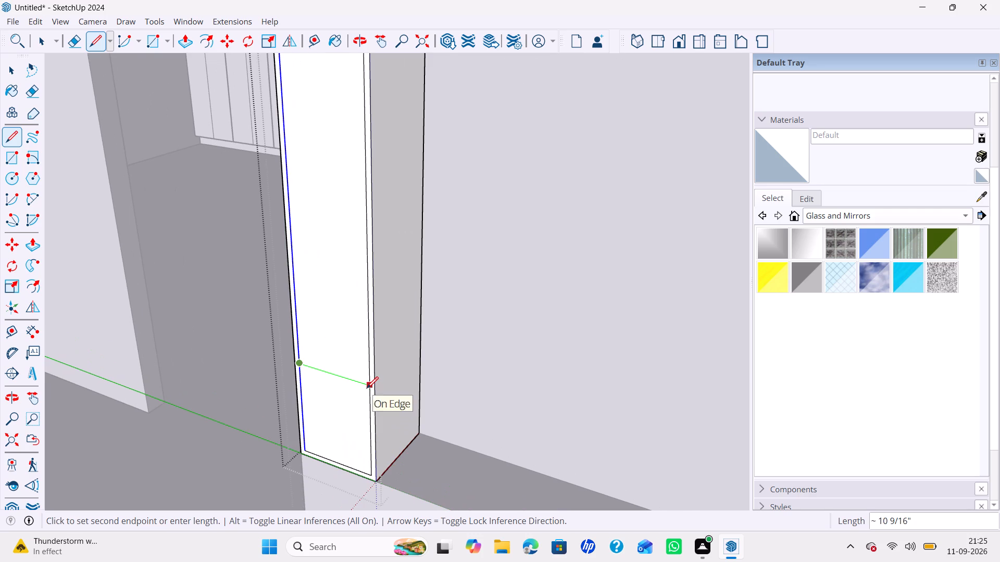
click(368, 388)
key(space)
Copy the horizontal shelf line on the column's inset face 18mm straight up.
click(365, 383)
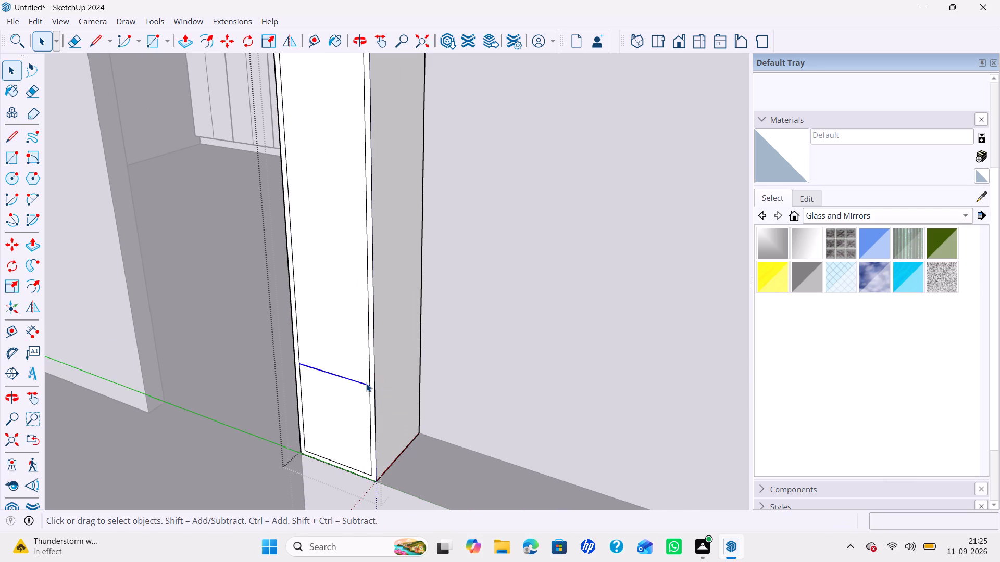
key(m)
click(371, 385)
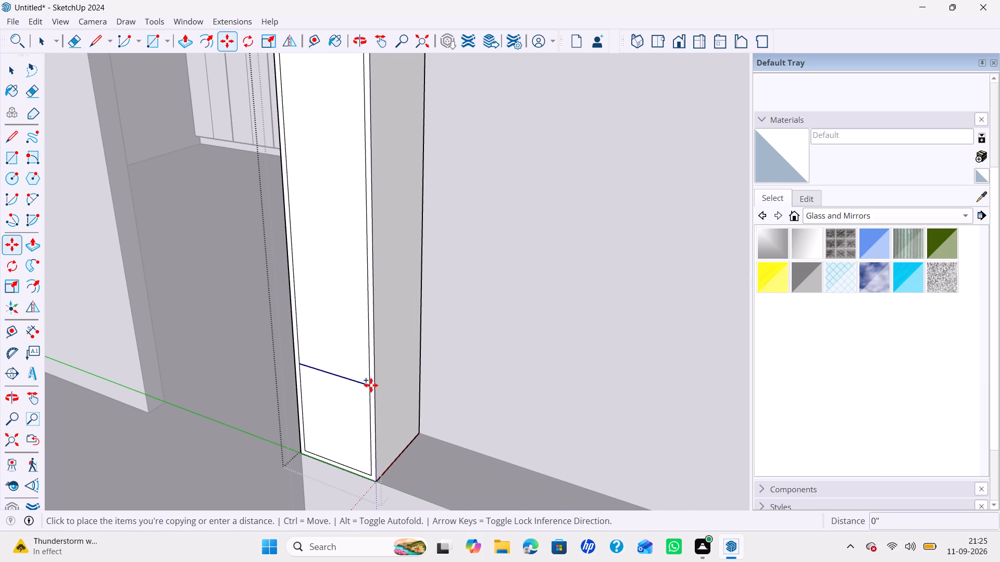
key(Up)
text(18mm)
key(Return)
key(space)
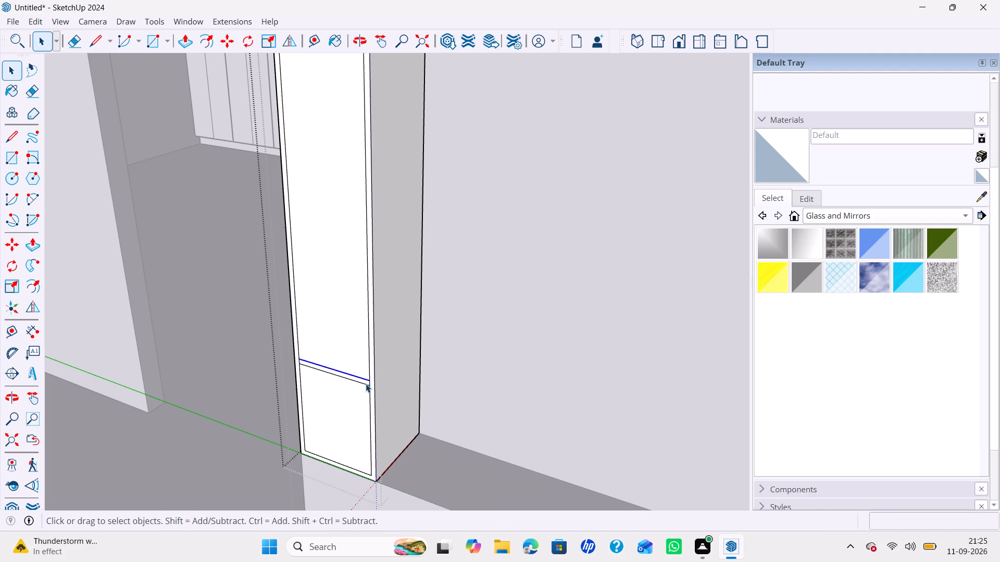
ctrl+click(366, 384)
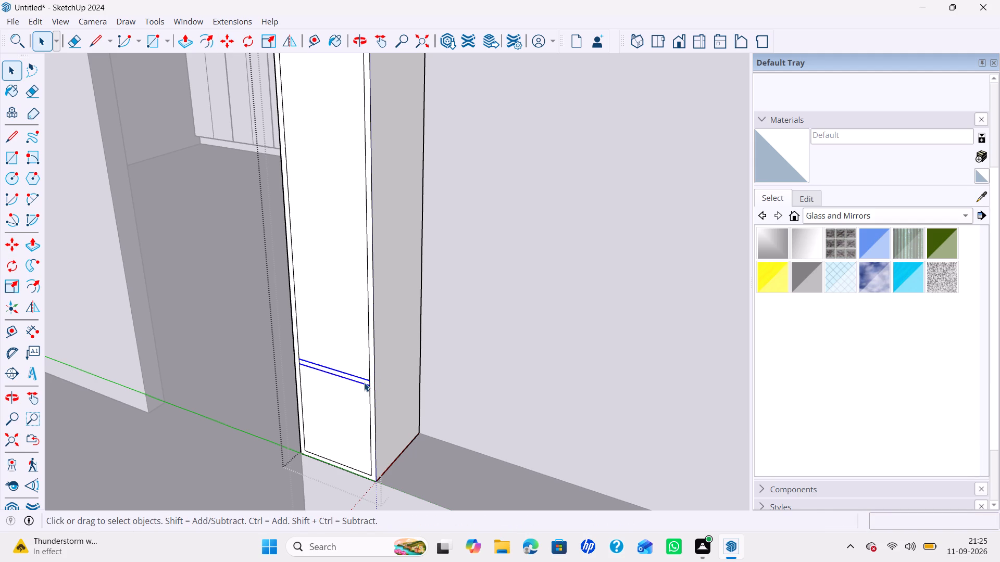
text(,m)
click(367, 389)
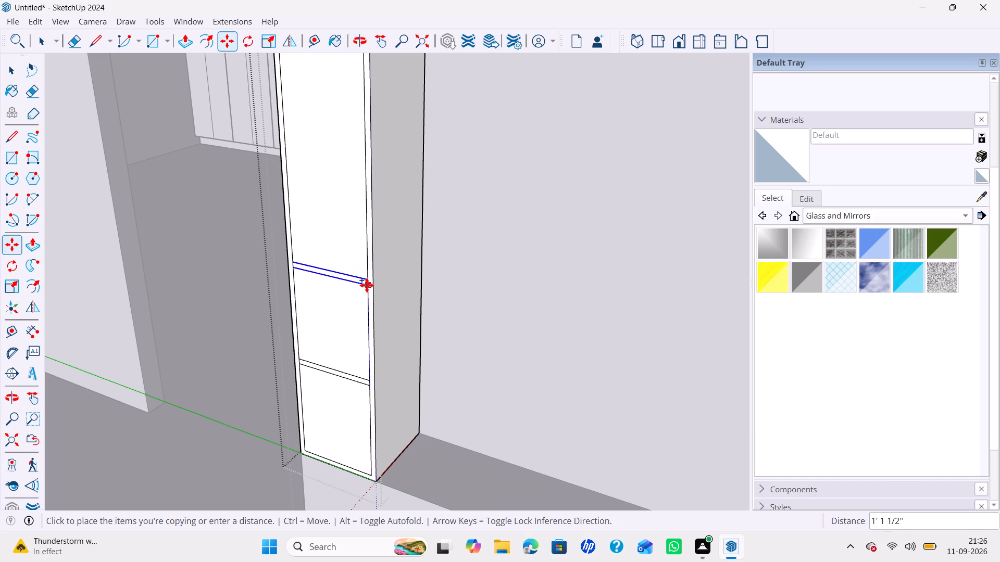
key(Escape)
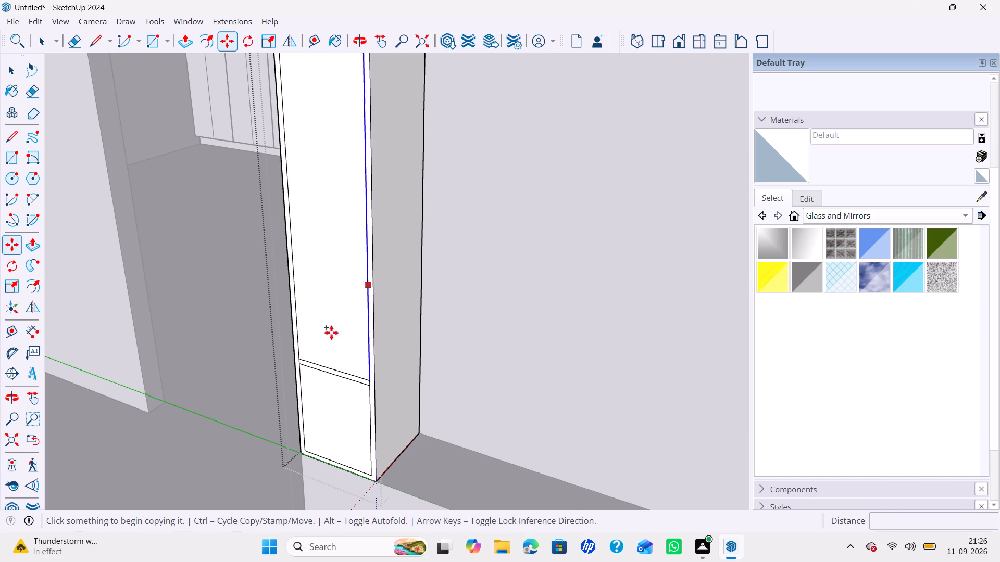
Copy the pair of 18mm shelf lines straight up to the second and third division points on the column's inset face.
key(space)
click(311, 363)
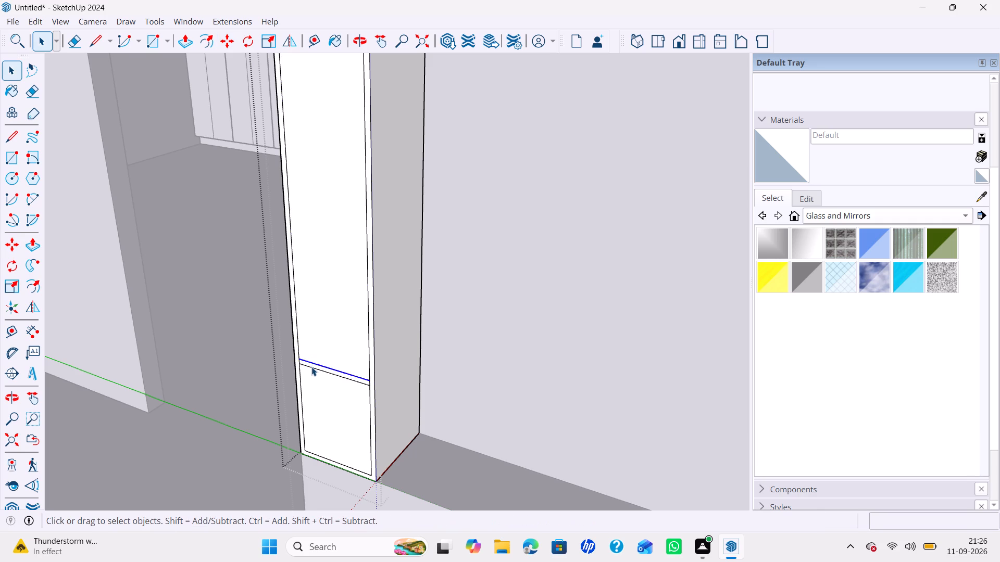
ctrl+click(311, 367)
key(m)
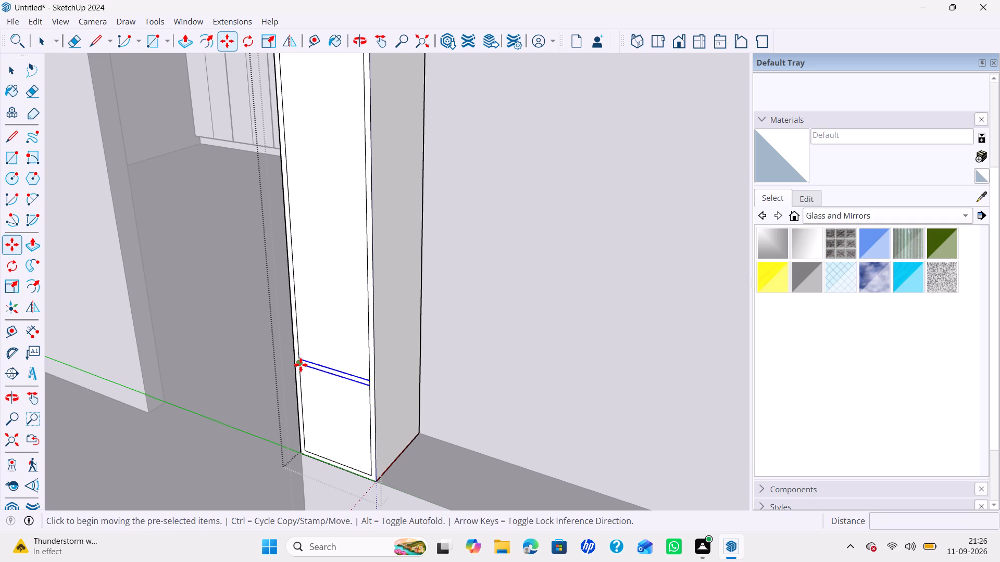
click(301, 365)
scroll(302, 319, down, 2)
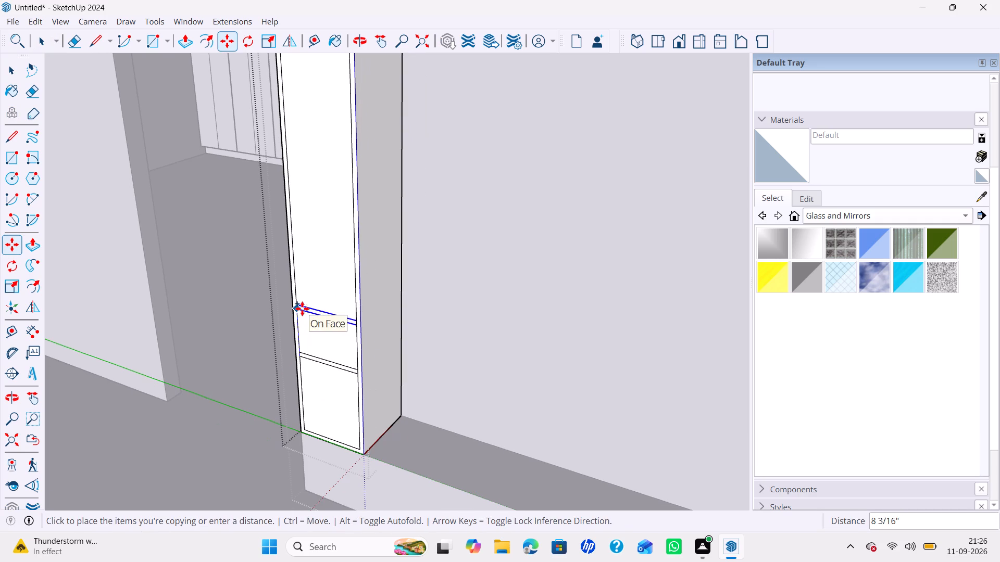
click(297, 276)
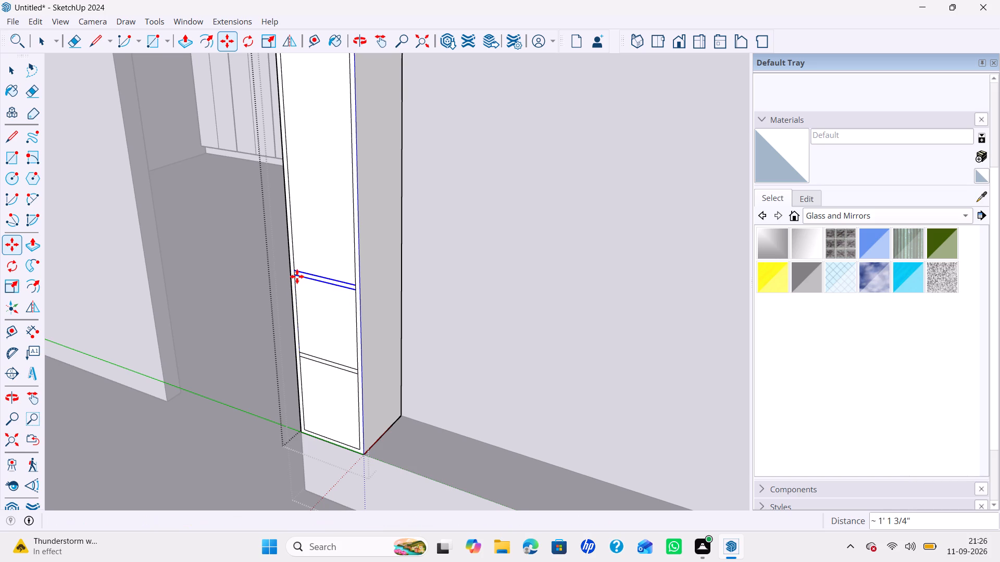
click(296, 276)
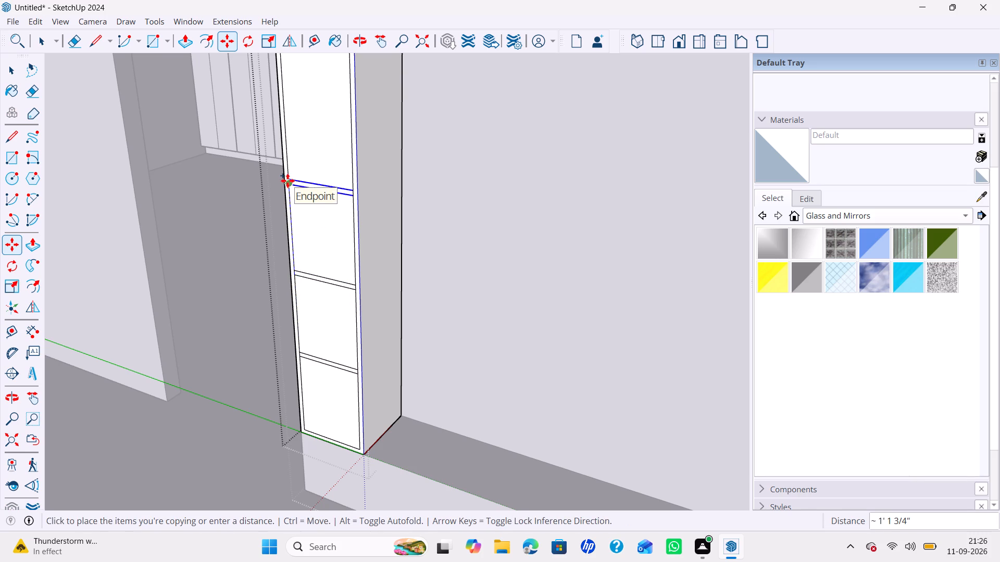
click(287, 181)
Copy the shelf line pair straight up to the fourth and fifth division points on the column's inset face.
click(290, 187)
scroll(293, 166, down, 4)
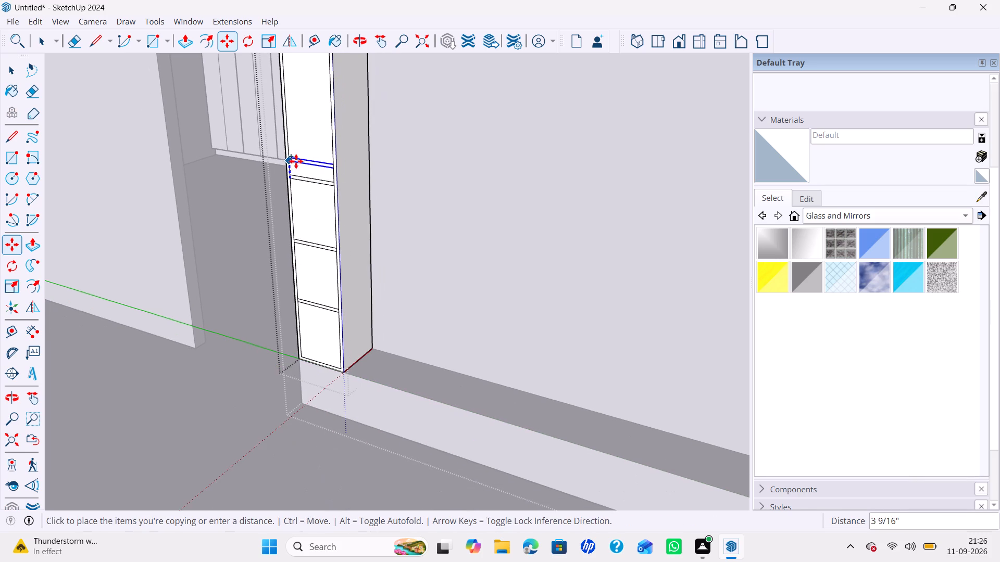
shift+middle_drag(324, 237, 337, 304)
shift+middle_drag(337, 305, 347, 341)
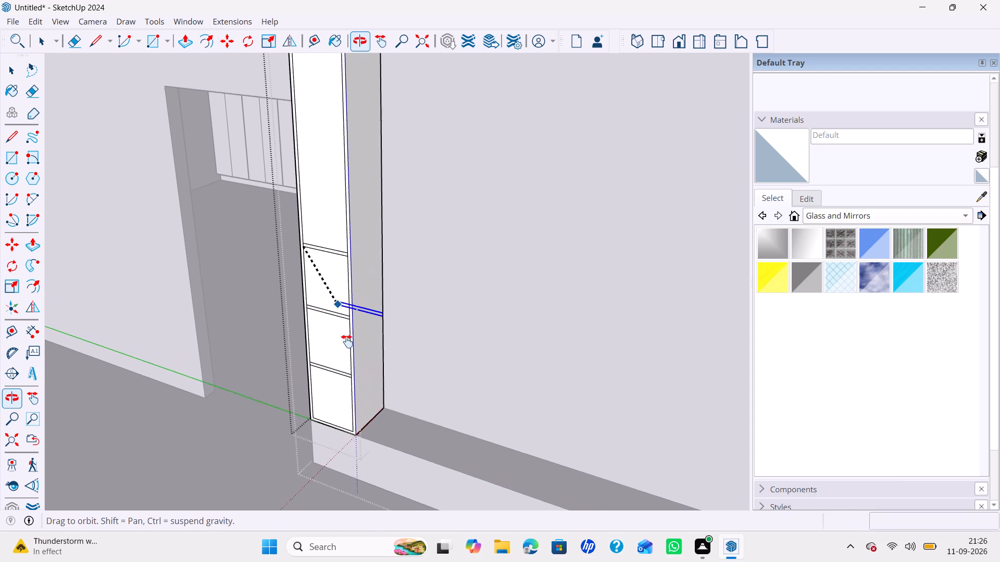
shift+middle_drag(347, 341, 356, 364)
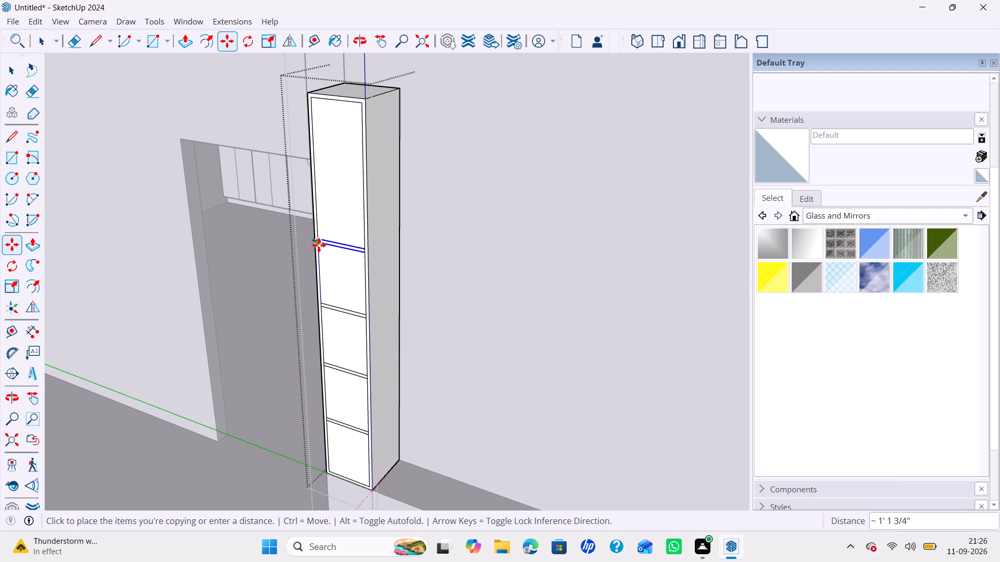
click(319, 243)
click(318, 241)
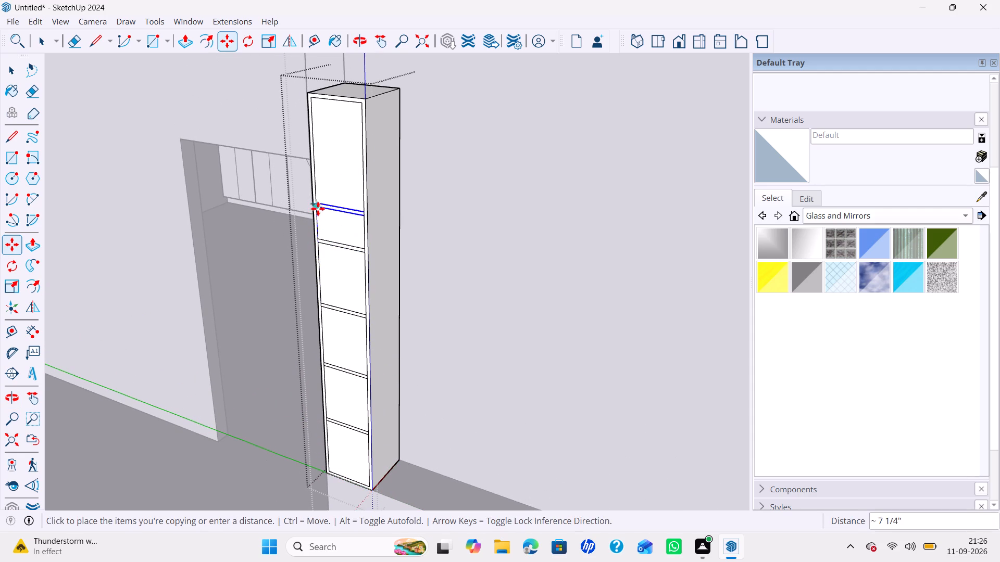
click(318, 172)
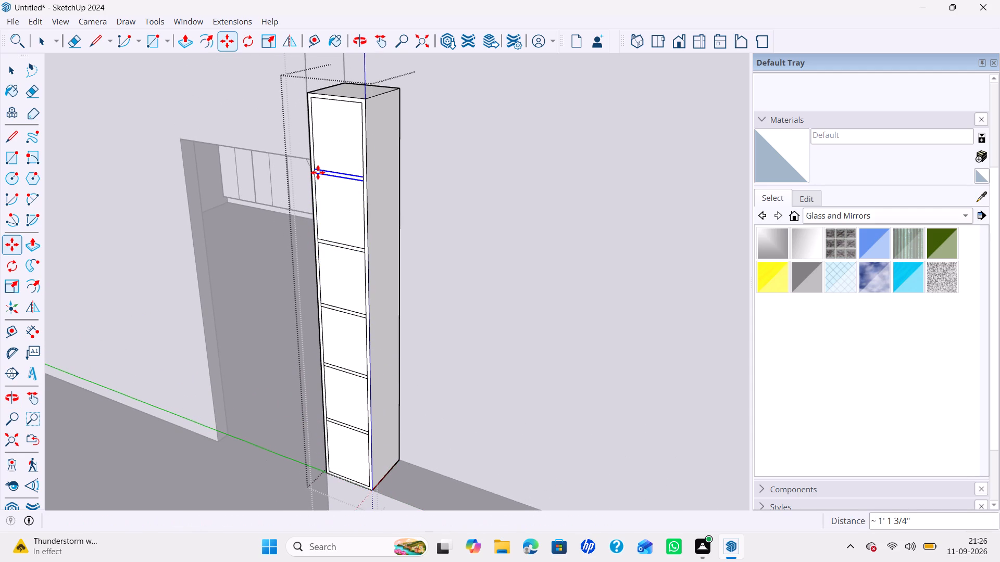
key(space)
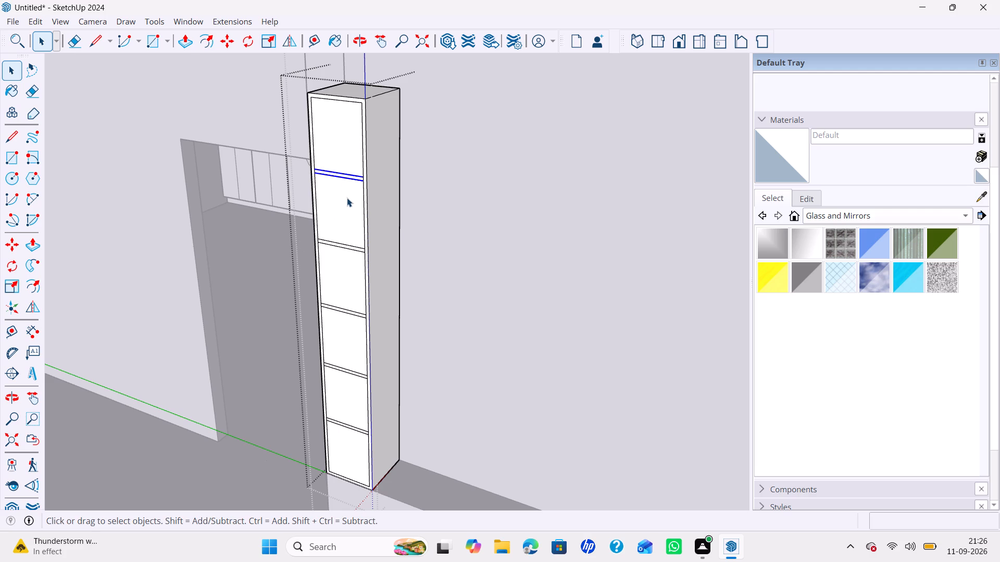
Push all six compartment faces of the column inward by 11" to hollow out the shelves.
key(p)
click(343, 160)
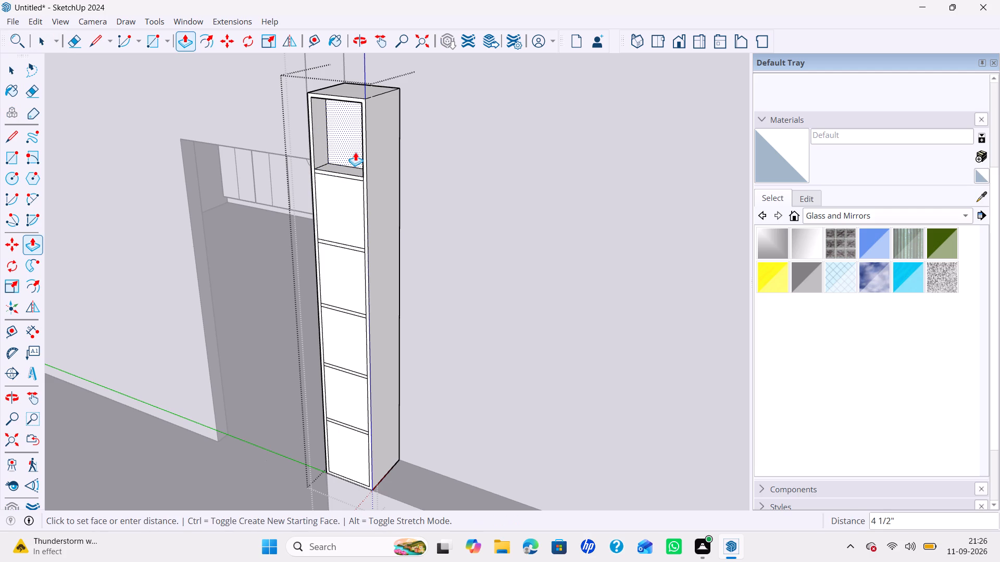
key(1)
key(1)
key(shift+quotedbl)
key(Return)
double_click(346, 193)
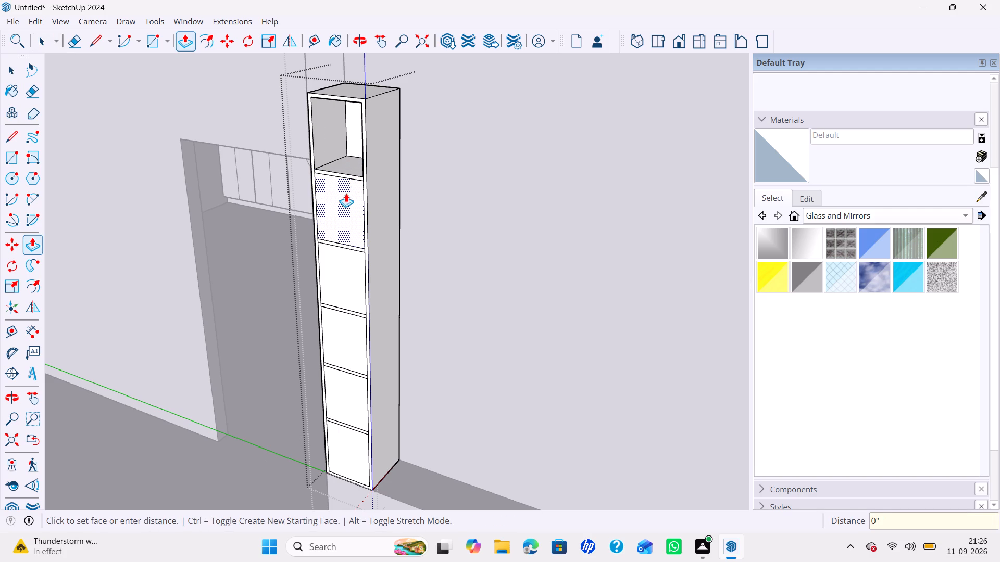
double_click(353, 282)
double_click(338, 342)
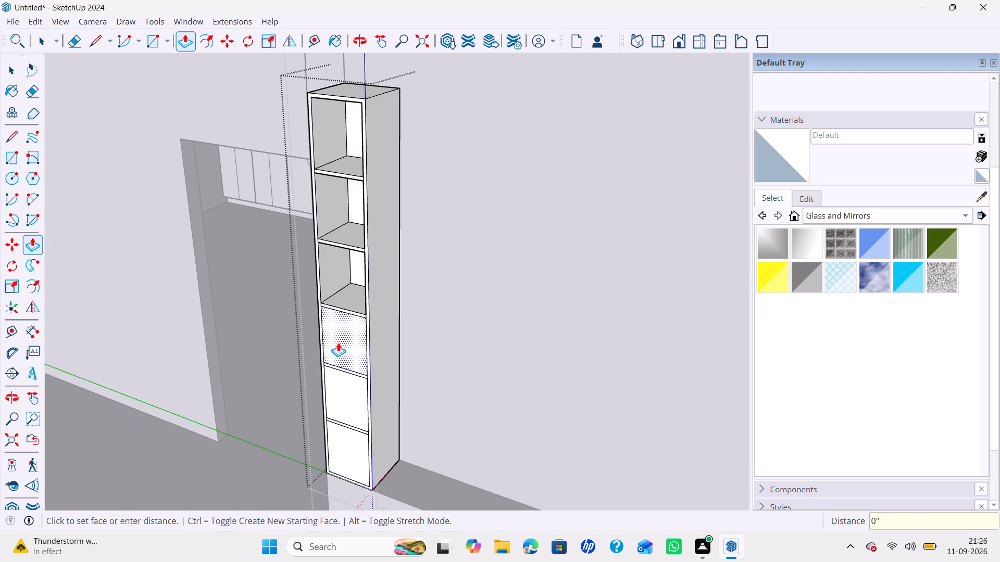
double_click(336, 401)
double_click(342, 443)
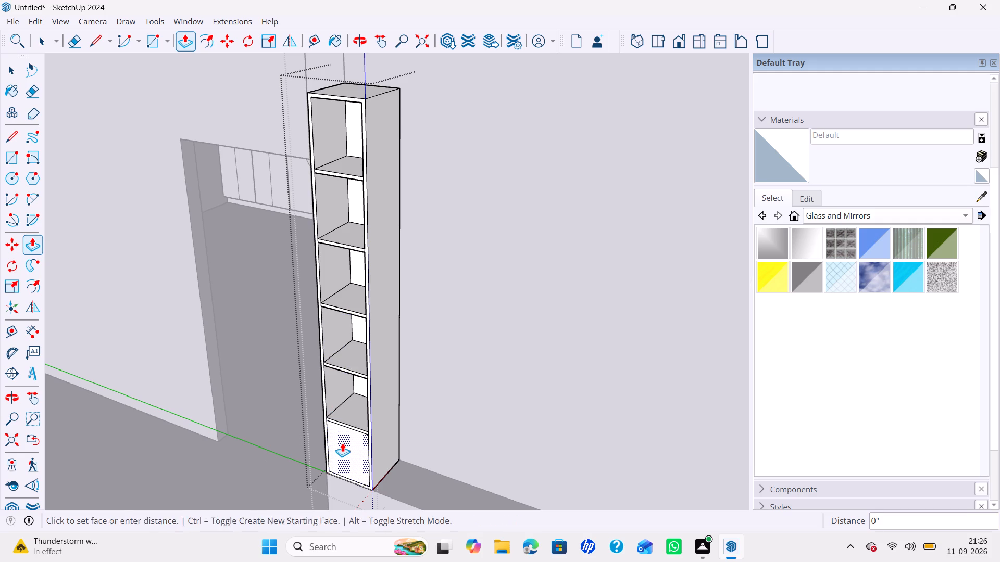
key(space)
Start a new group and draw a rectangle covering the column's whole front, from its top corner to the opposite bottom corner.
right_click(271, 384)
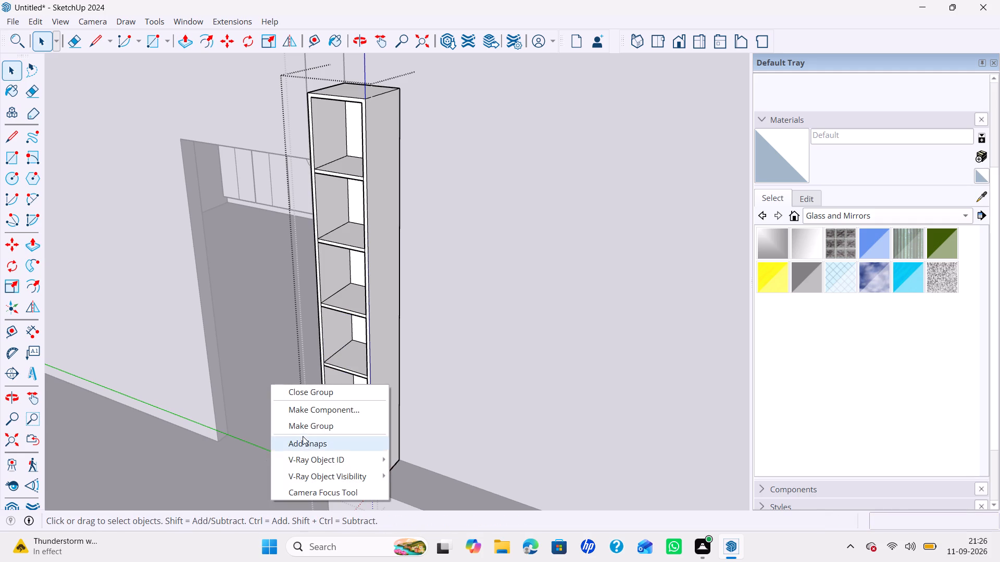
click(301, 428)
key(r)
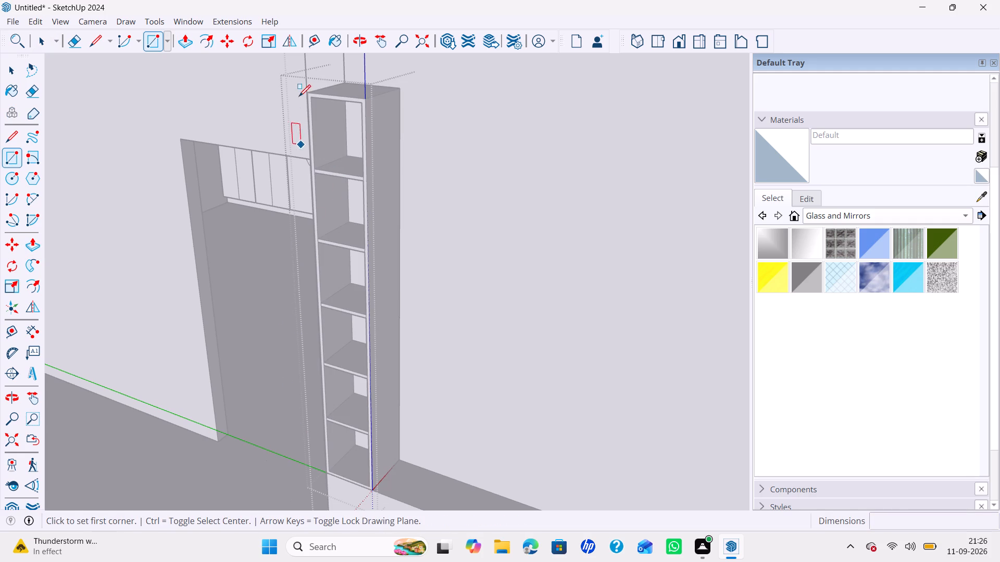
click(311, 93)
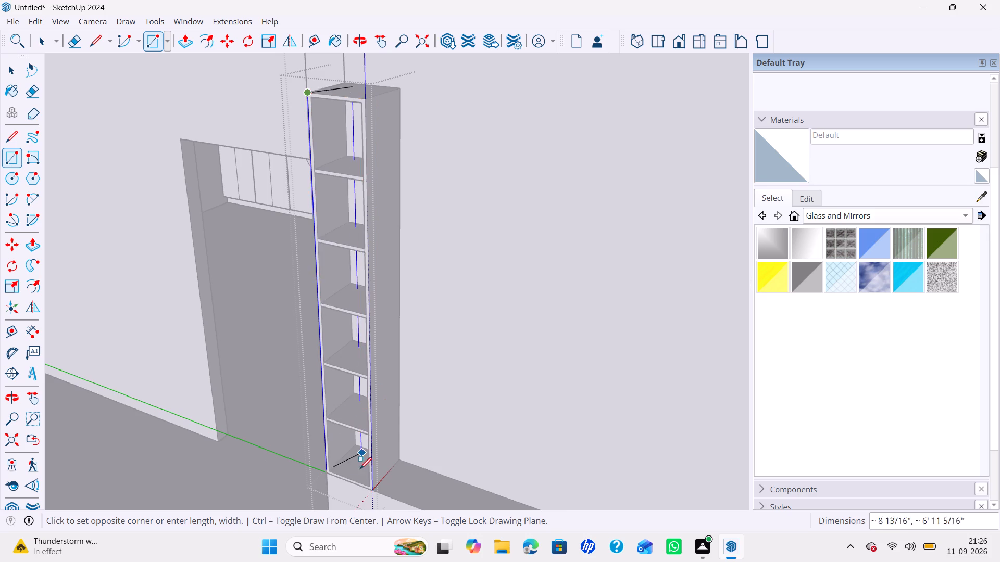
scroll(360, 486, up, 2)
click(376, 493)
key(space)
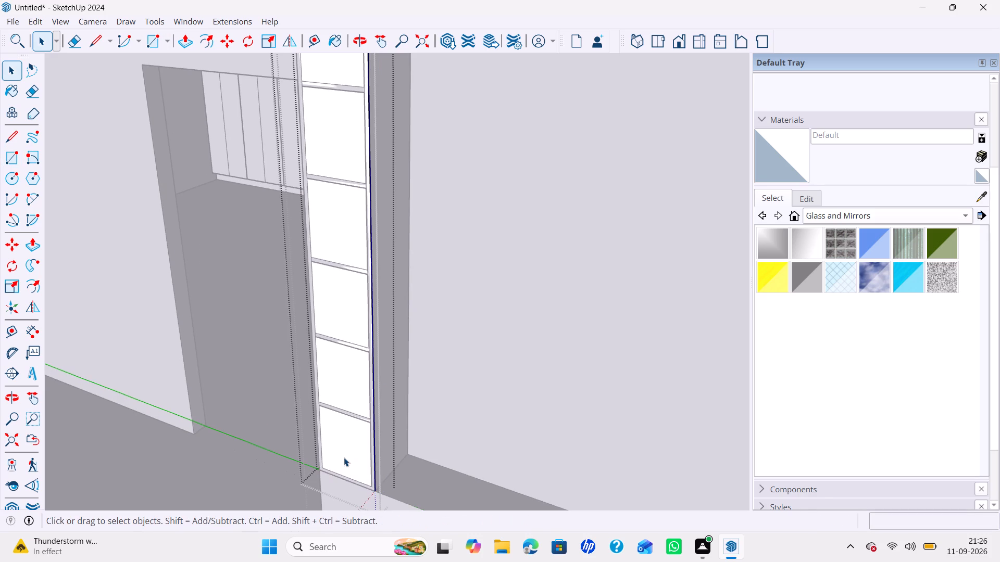
Offset the front rectangle's outline inward by 18mm and delete the inner face, leaving only the border frame.
key(f)
click(342, 434)
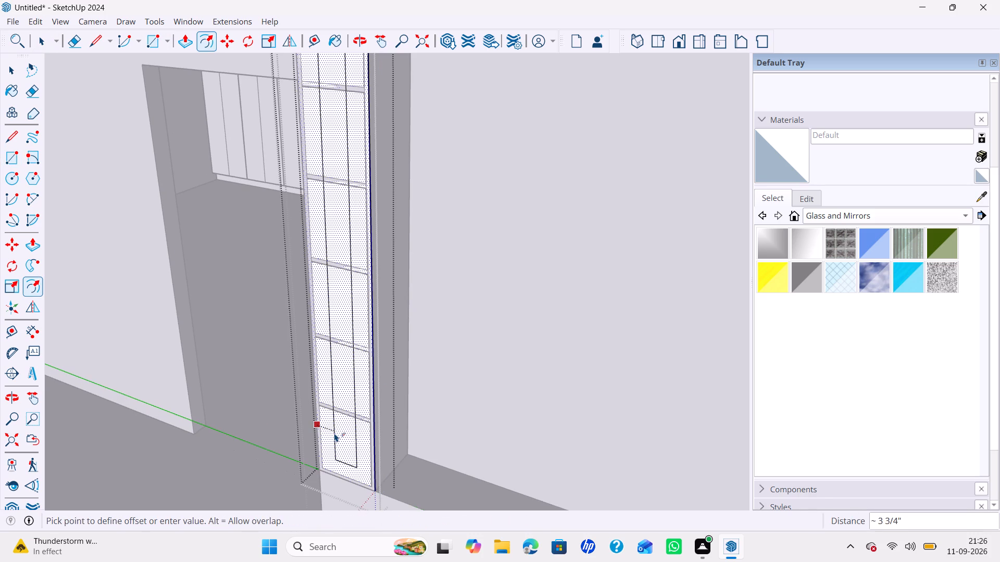
text(18mm)
key(Return)
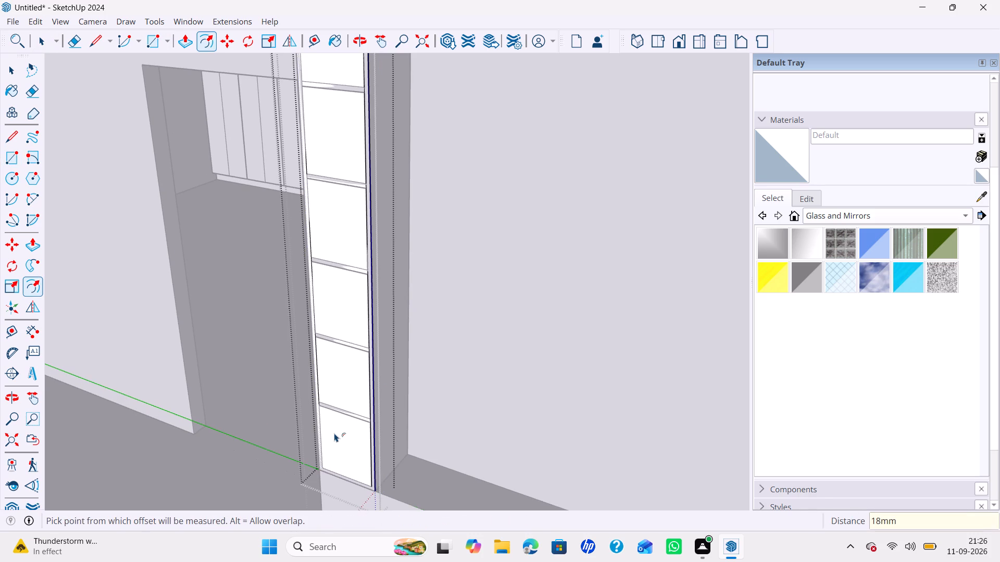
key(space)
click(348, 407)
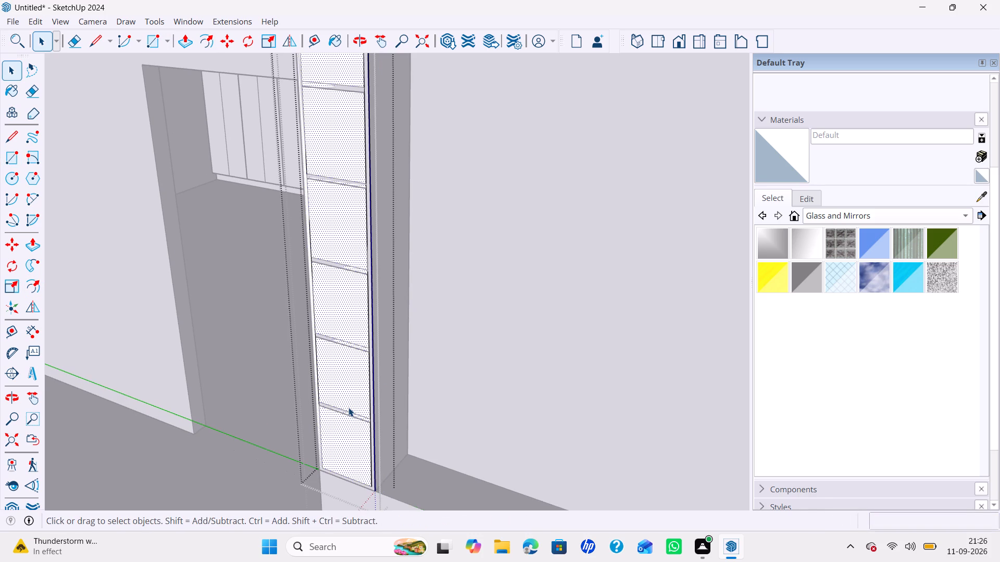
key(Delete)
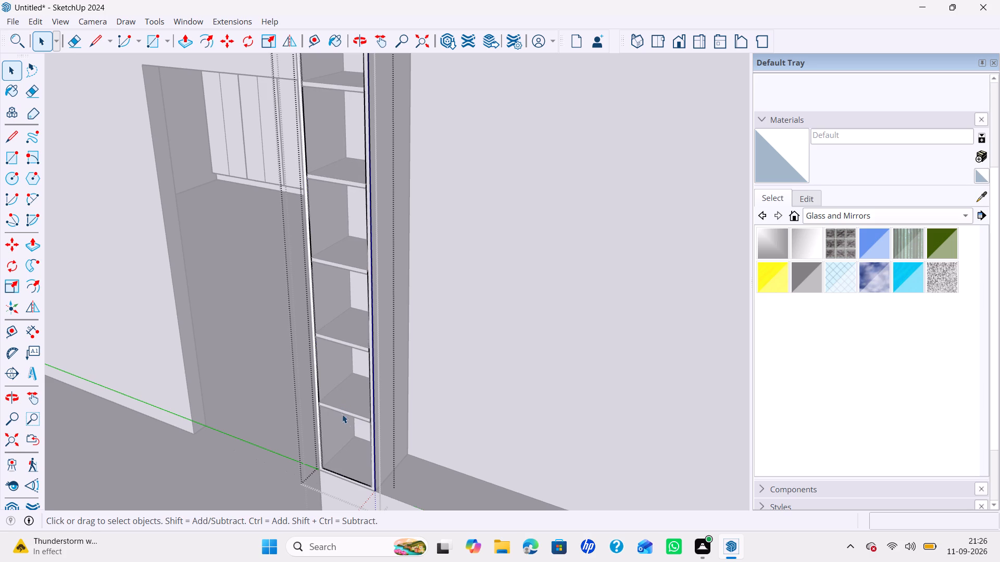
Extrude the border frame 18mm outward from the column's front with Push/Pull.
key(p)
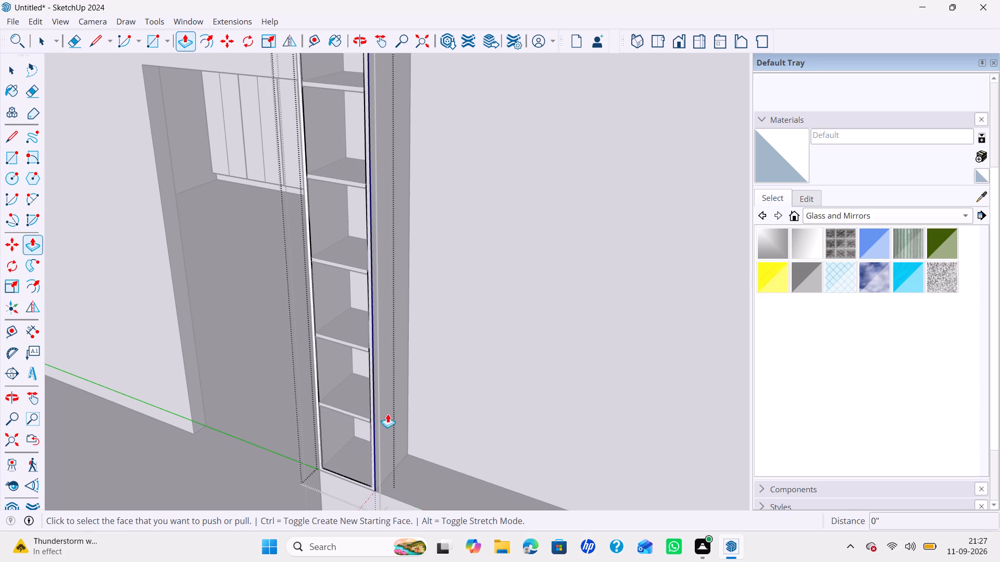
click(371, 380)
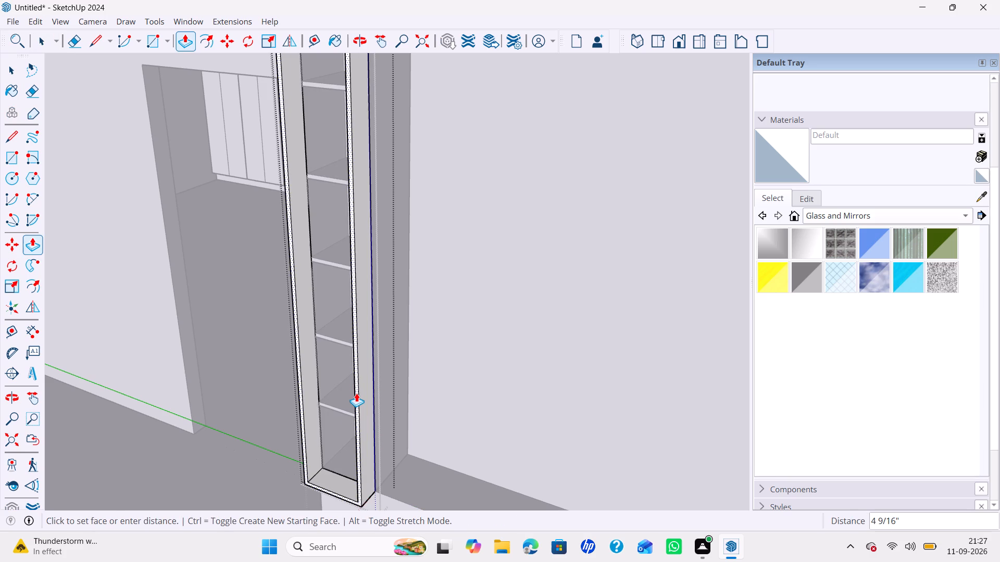
key(1)
text(8mm)
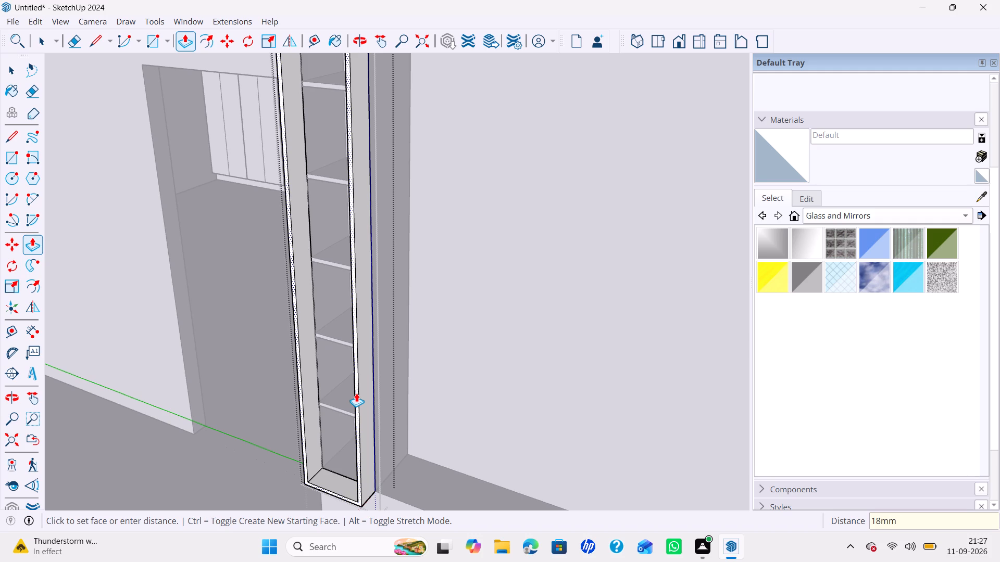
key(Return)
key(space)
Start a new group and draw a rectangle filling the frame's opening, about 6' 10 9/16" by 10 9/16", between opposite inner corners.
right_click(283, 386)
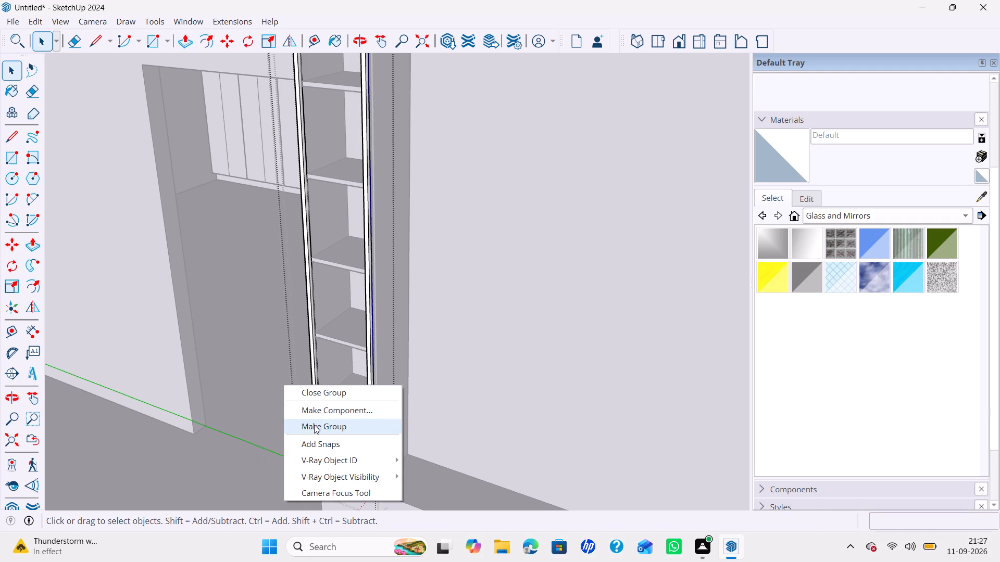
click(314, 425)
key(r)
scroll(340, 443, up, 3)
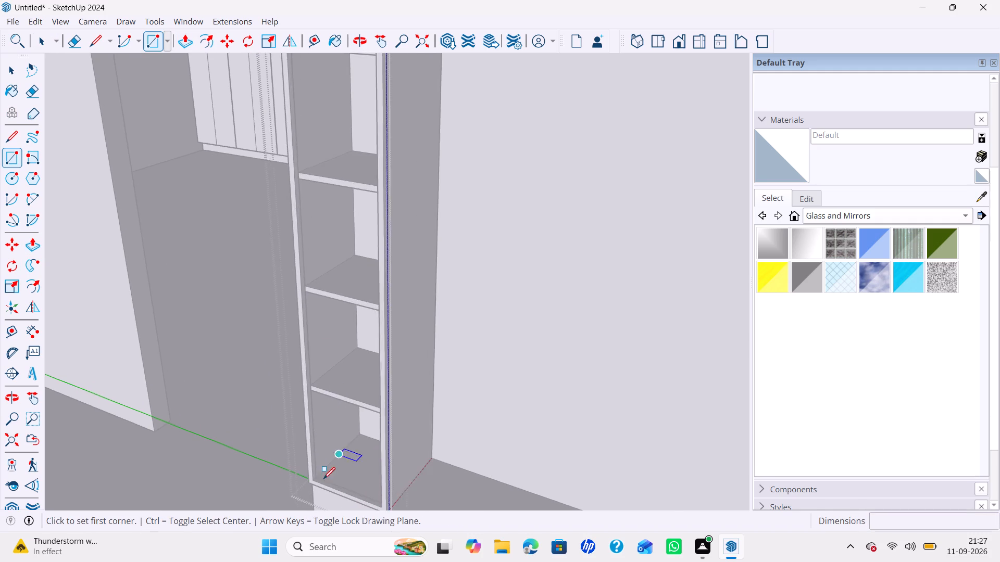
scroll(319, 482, up, 20)
scroll(319, 482, up, 3)
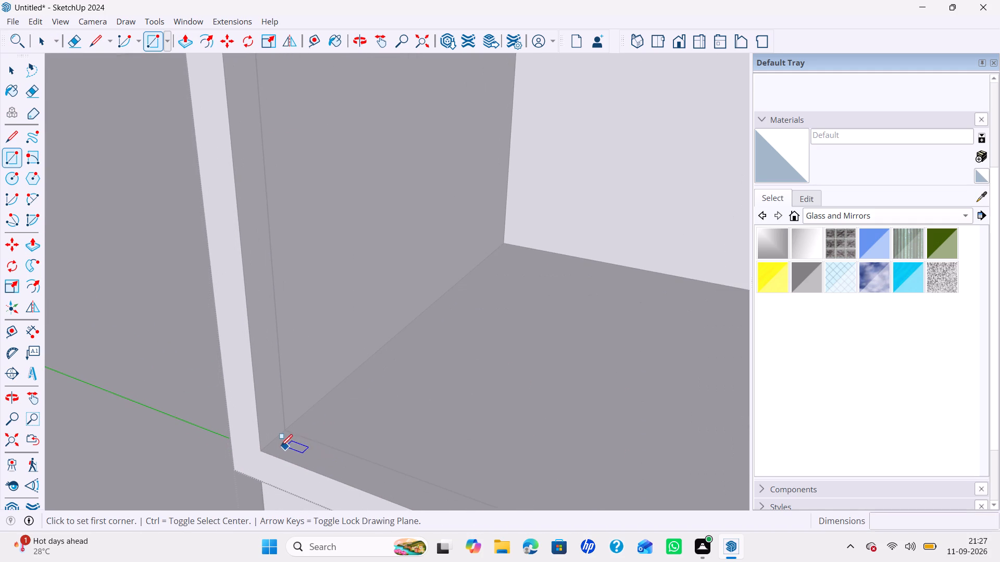
click(273, 440)
scroll(290, 397, down, 6)
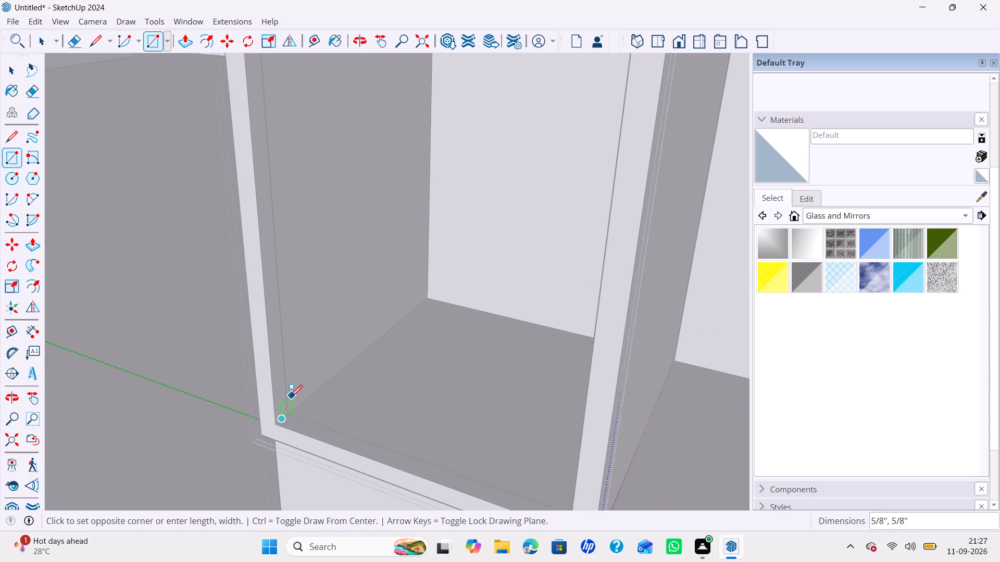
scroll(291, 397, down, 7)
scroll(310, 337, down, 20)
scroll(310, 337, down, 1)
shift+middle_drag(320, 324, 320, 327)
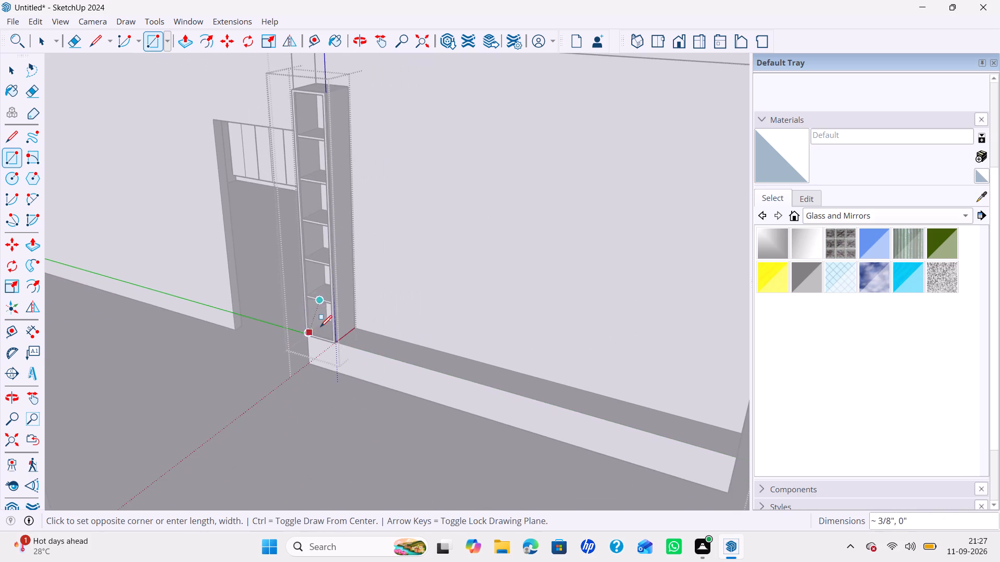
shift+middle_drag(320, 327, 320, 365)
scroll(341, 185, up, 7)
scroll(299, 120, up, 5)
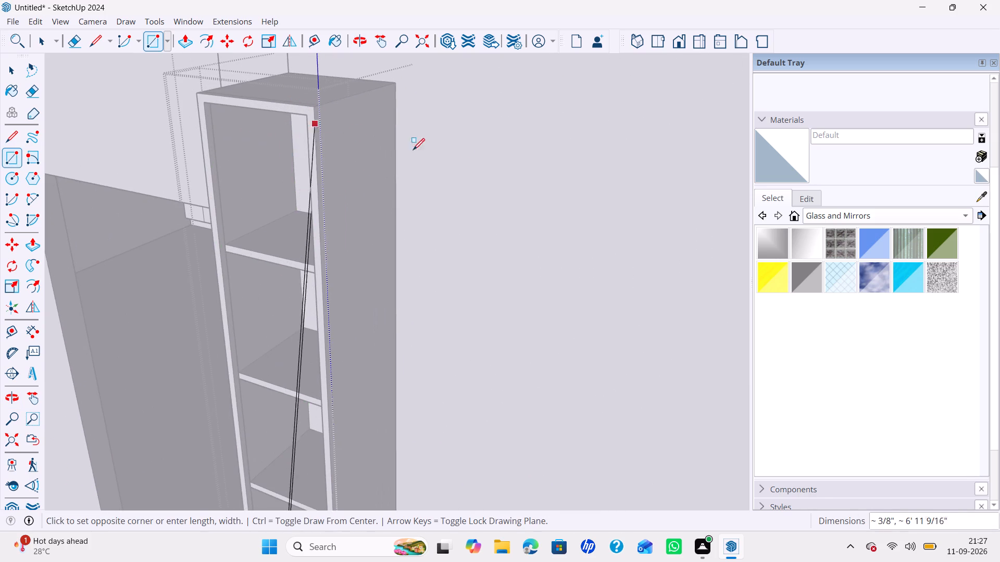
middle_drag(424, 150, 621, 148)
middle_drag(408, 152, 569, 65)
scroll(528, 122, up, 1)
scroll(492, 74, up, 2)
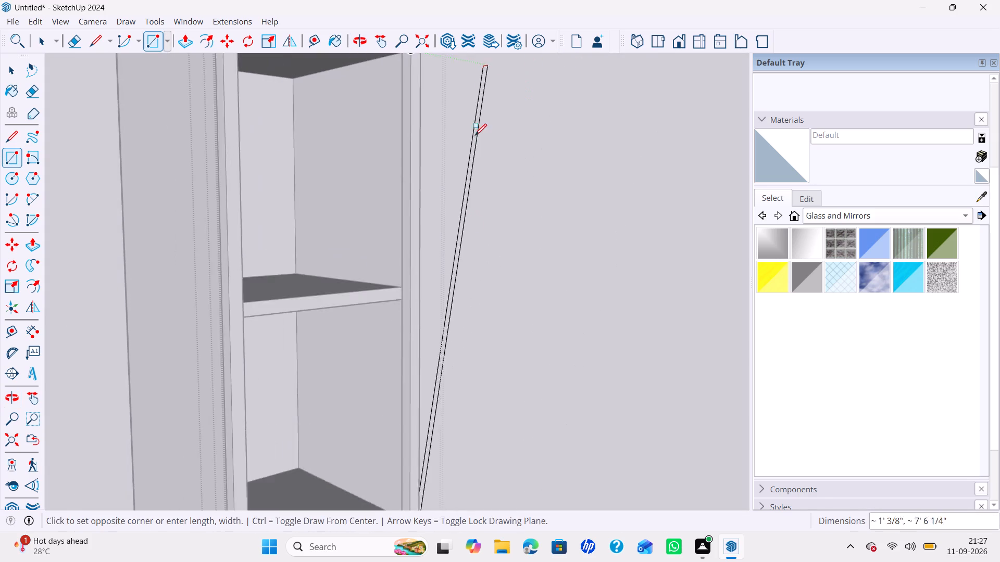
shift+middle_drag(475, 198, 469, 272)
scroll(394, 177, up, 5)
middle_drag(382, 191, 392, 101)
scroll(392, 99, up, 1)
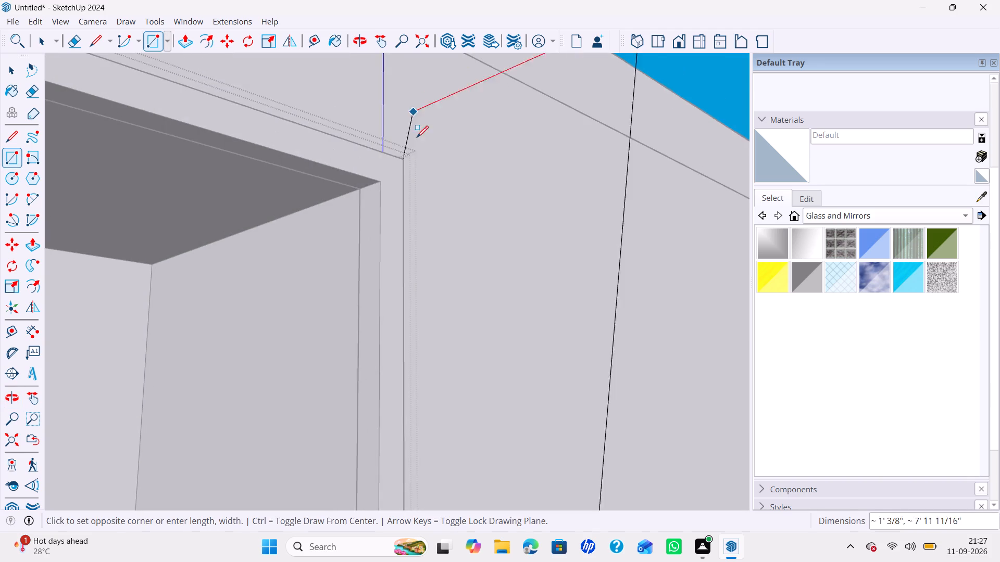
scroll(378, 172, up, 5)
click(370, 194)
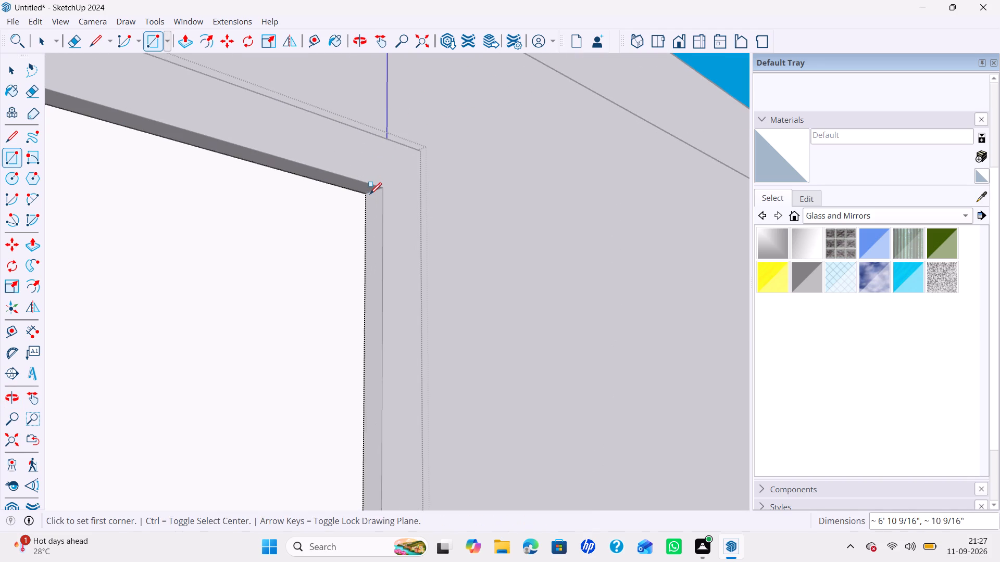
Extrude the rectangle in the frame opening by 8mm to form a door panel, and close its group.
key(space)
key(p)
click(337, 221)
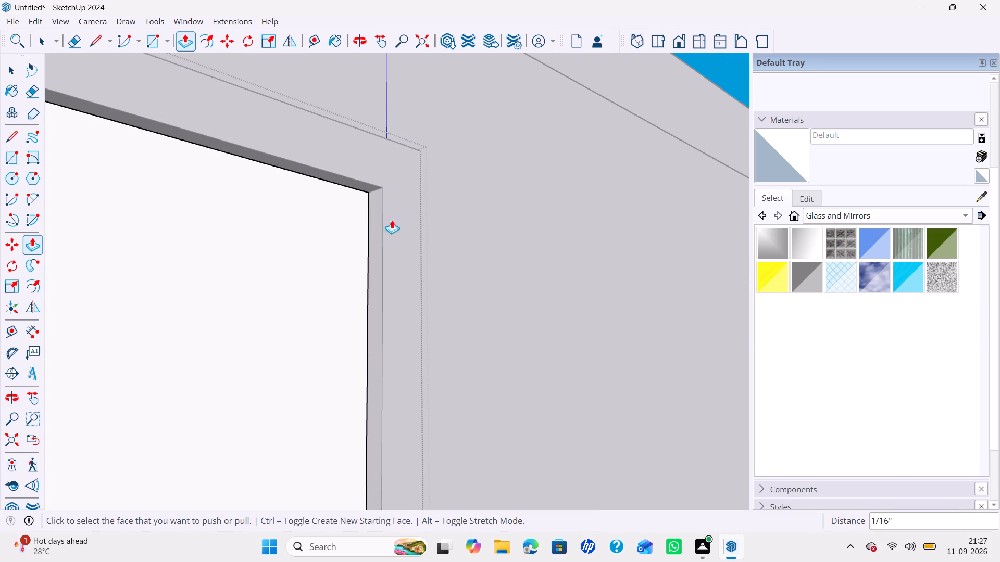
key(ctrl+z)
click(348, 246)
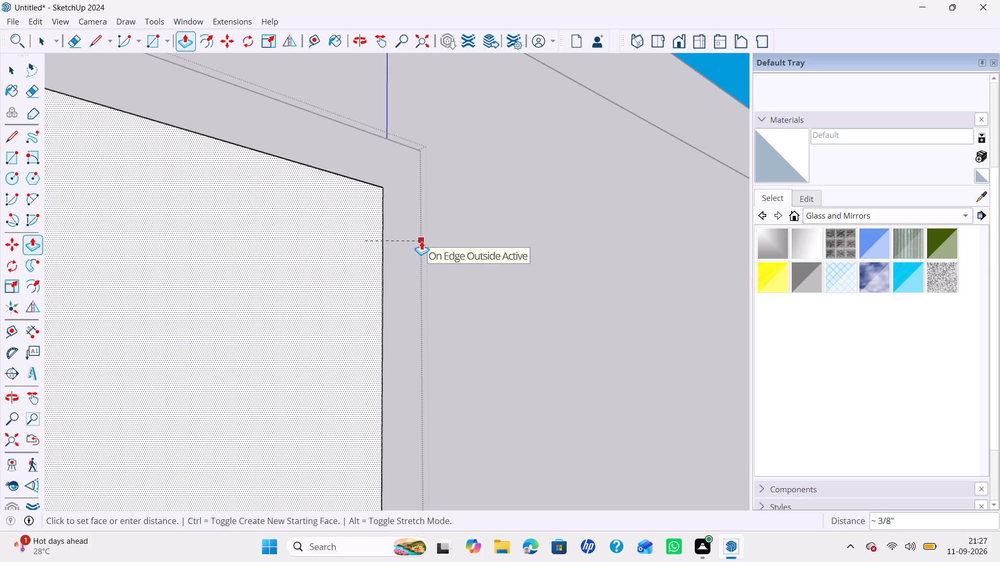
text(8mm)
key(Return)
key(space)
click(602, 228)
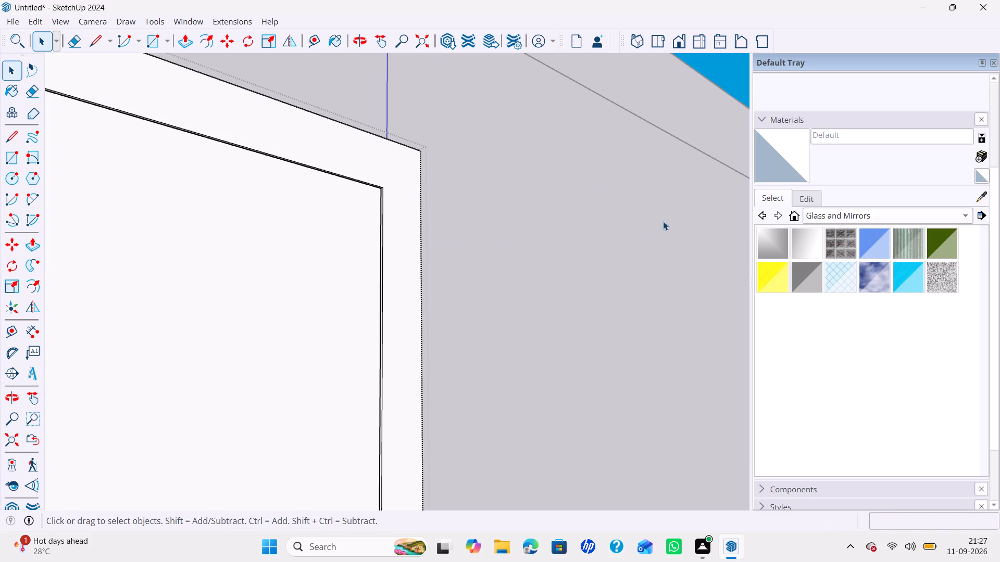
Paint the door panel group with Translucent Glass Gray and close the surrounding frame group.
click(301, 338)
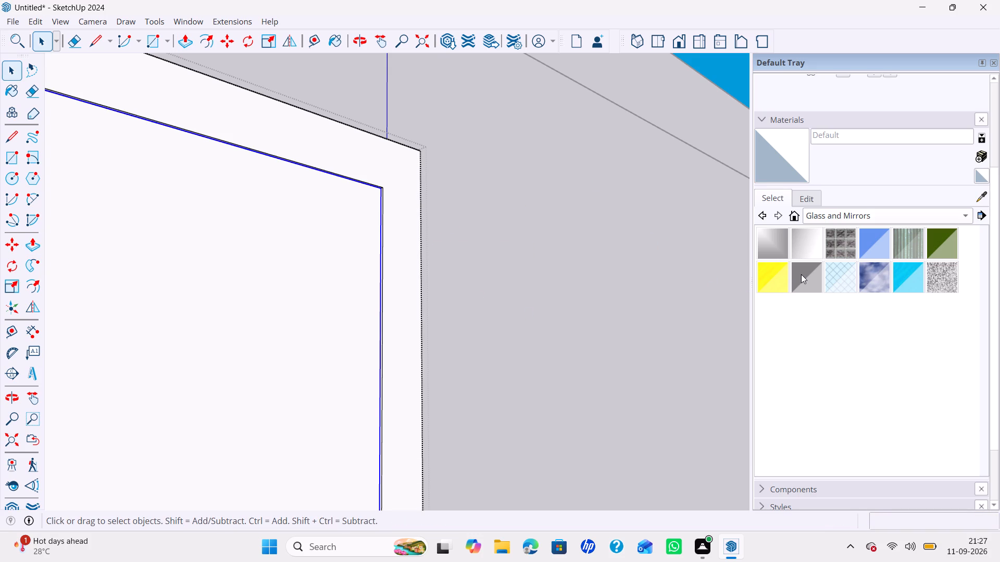
click(802, 274)
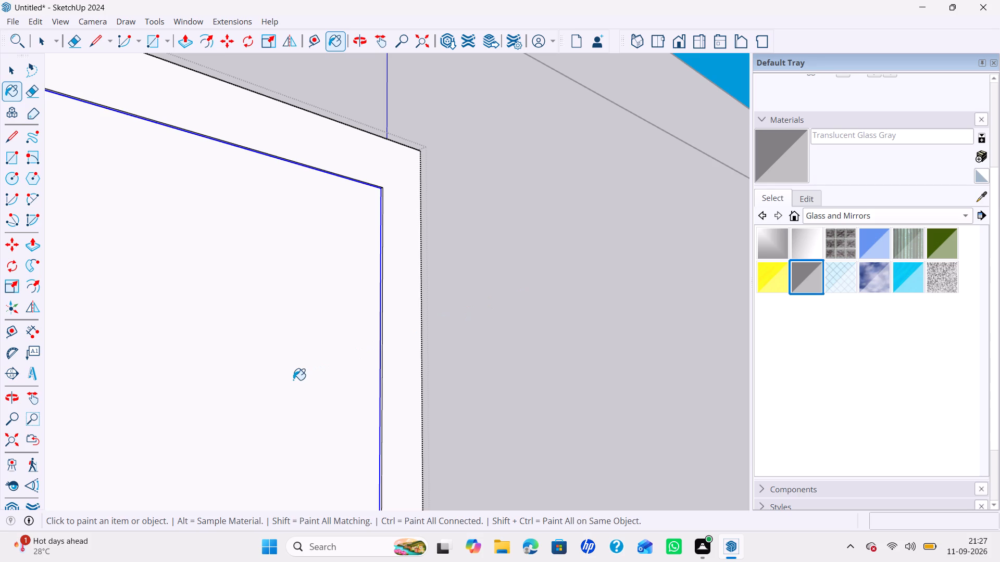
click(293, 380)
key(space)
click(479, 322)
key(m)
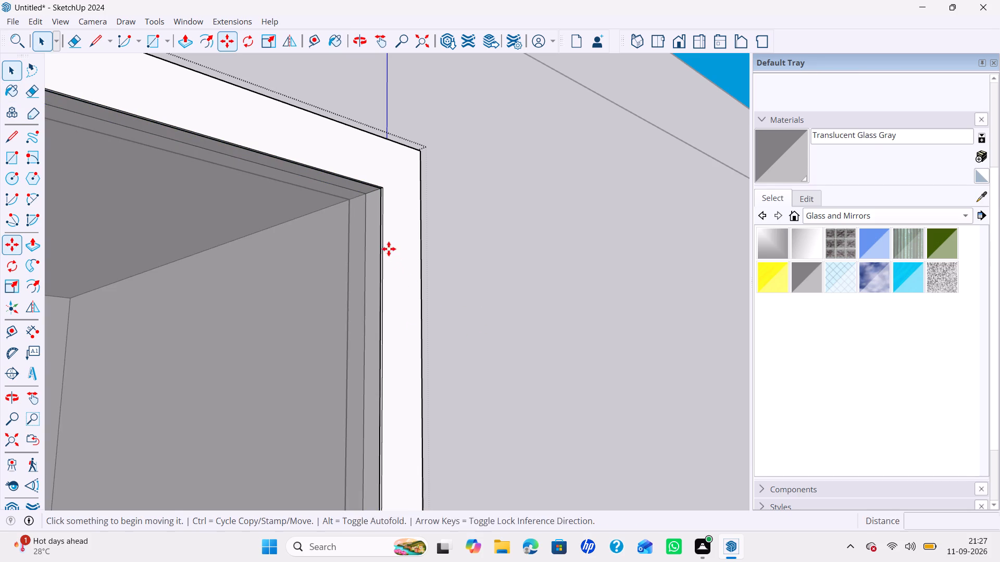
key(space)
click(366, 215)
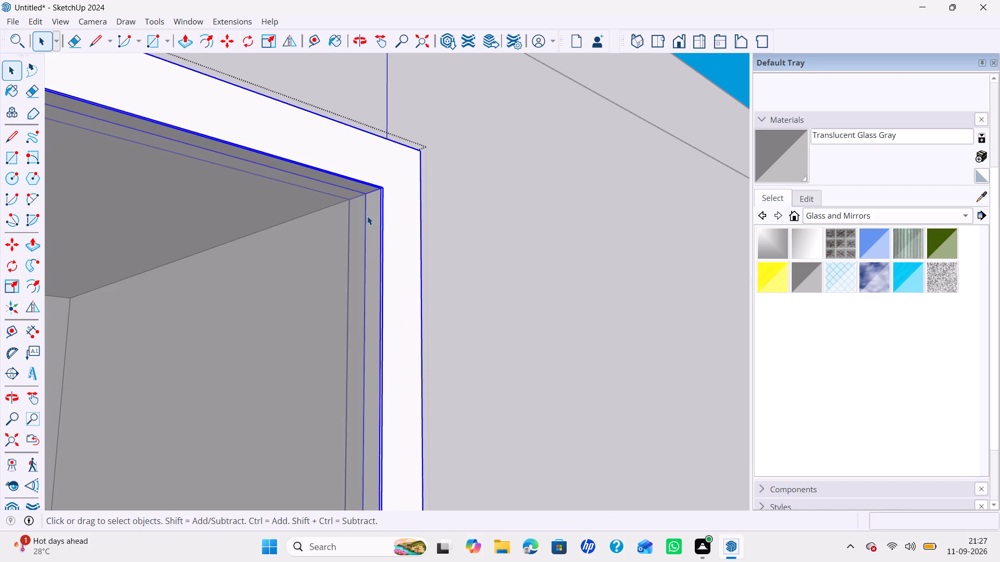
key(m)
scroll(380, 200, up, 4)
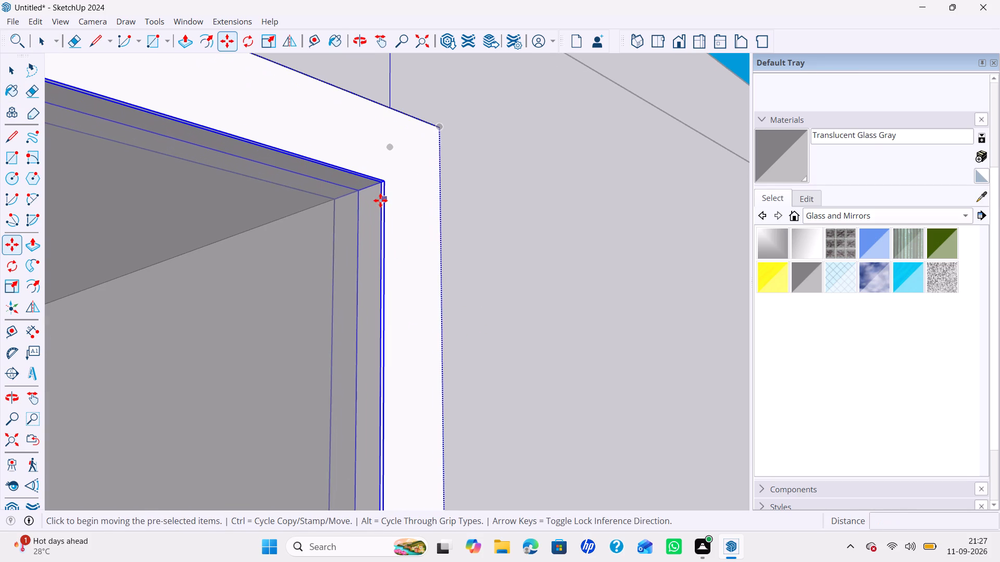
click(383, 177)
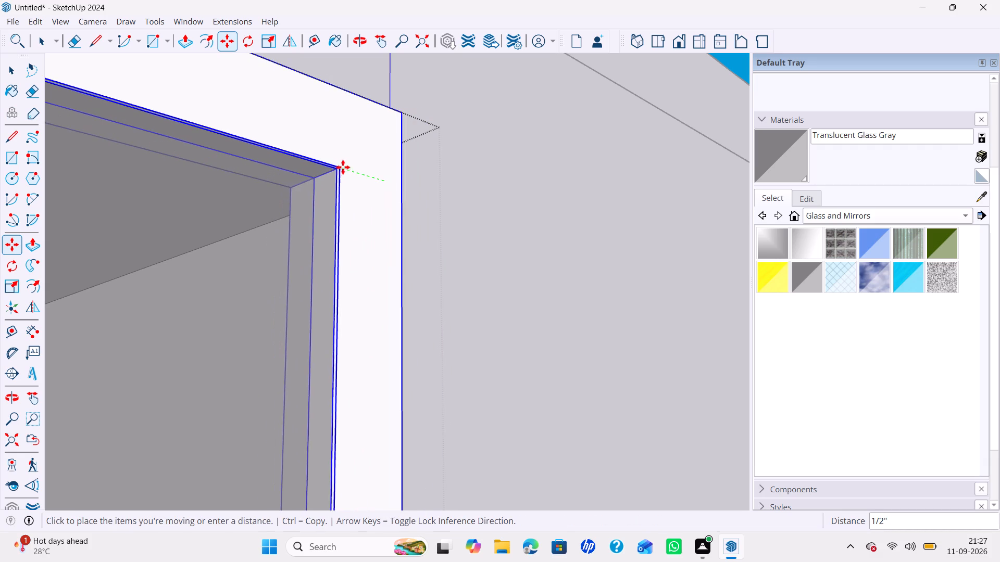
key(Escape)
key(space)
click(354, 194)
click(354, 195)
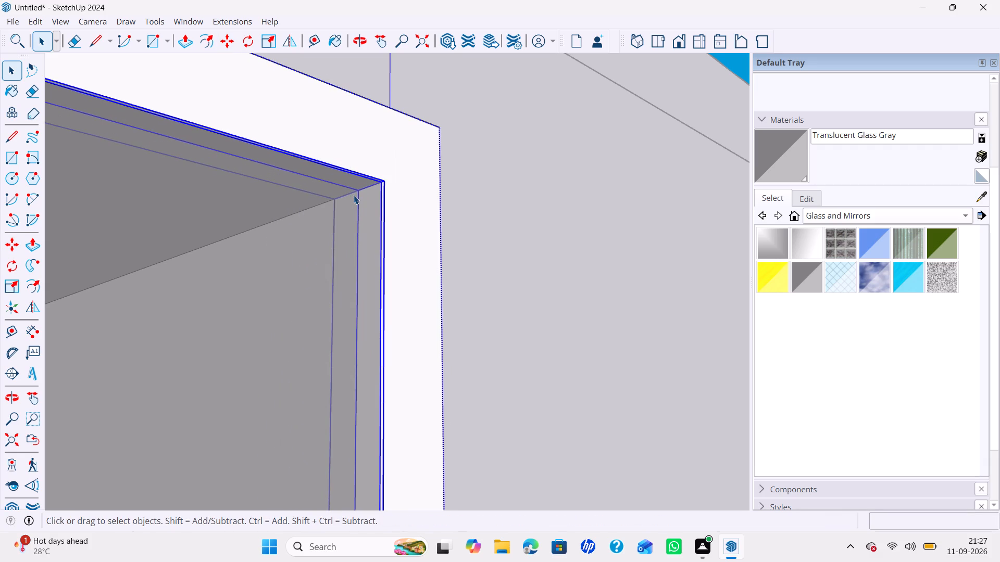
Open the frame group and slide the glass panel sideways within the opening, away from the frame's upper inner corner.
scroll(414, 188, down, 6)
middle_drag(432, 198, 289, 348)
scroll(290, 305, down, 5)
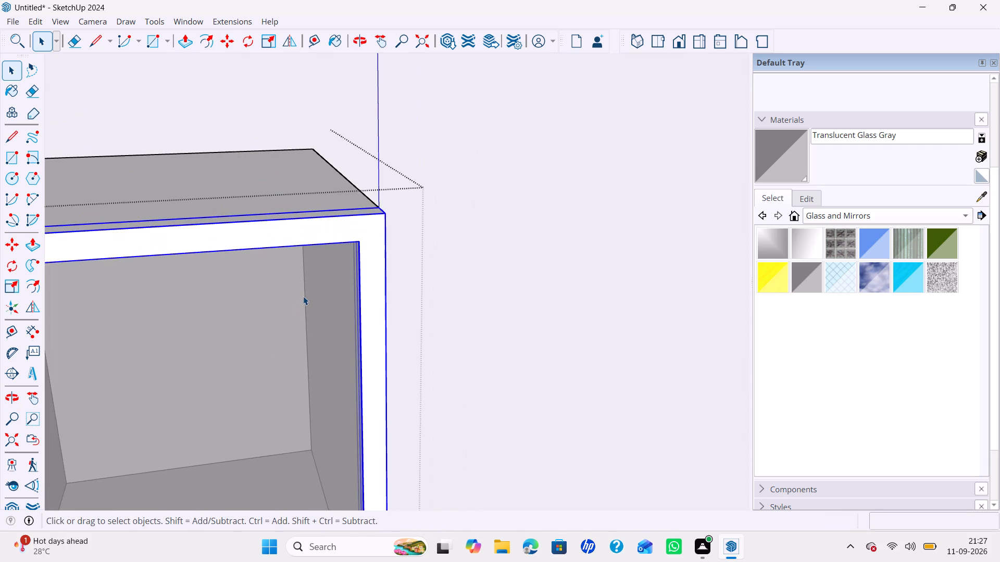
double_click(303, 296)
click(304, 312)
key(m)
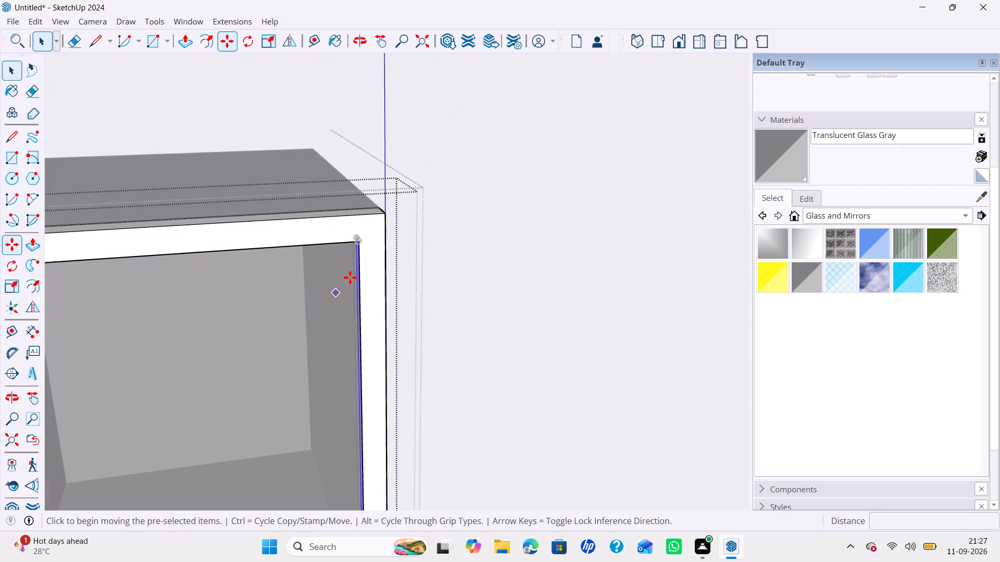
scroll(353, 272, up, 14)
click(362, 216)
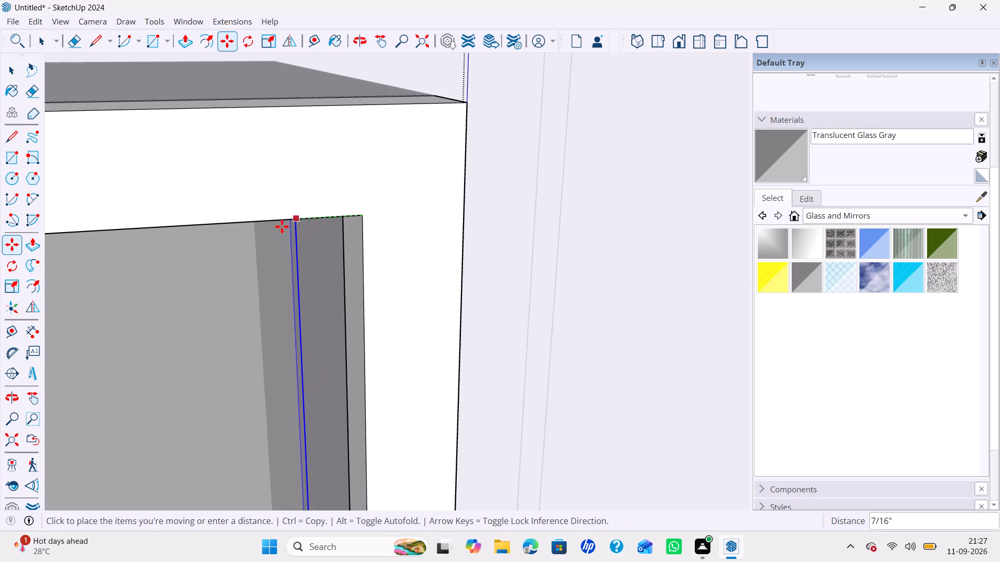
click(227, 219)
Move the glass panel by the midpoint of its top thickness edge to the midpoint of the frame's depth, centring it in the frame.
middle_drag(268, 227, 226, 177)
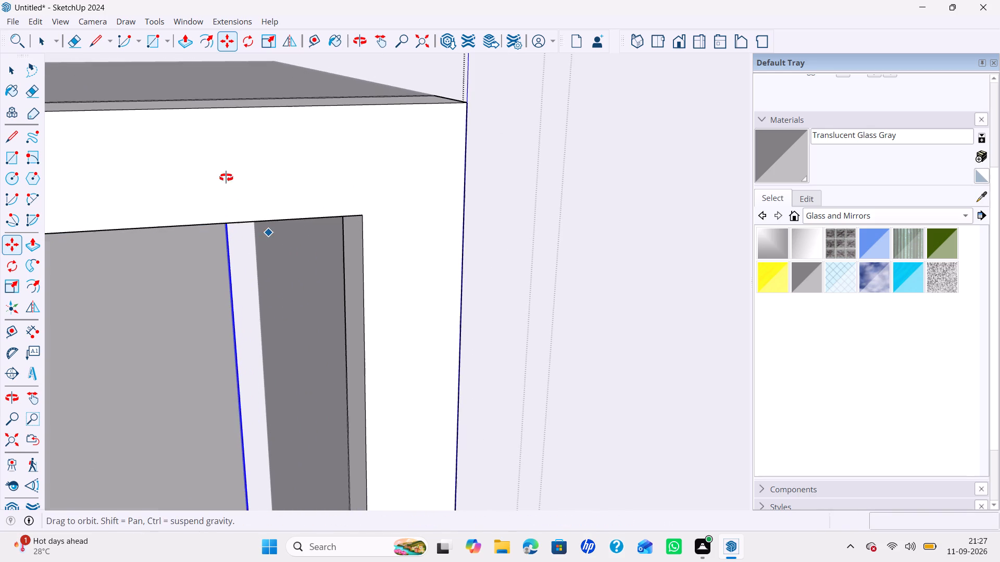
middle_drag(226, 177, 108, 146)
middle_drag(112, 154, 492, 295)
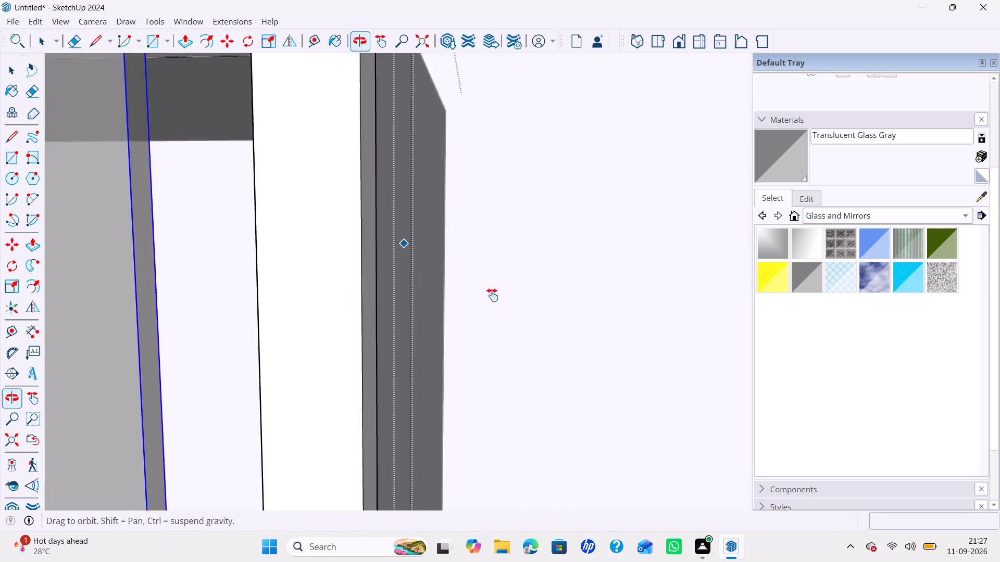
middle_drag(492, 295, 493, 296)
middle_drag(318, 229, 277, 213)
shift+middle_drag(271, 196, 464, 339)
scroll(291, 221, up, 5)
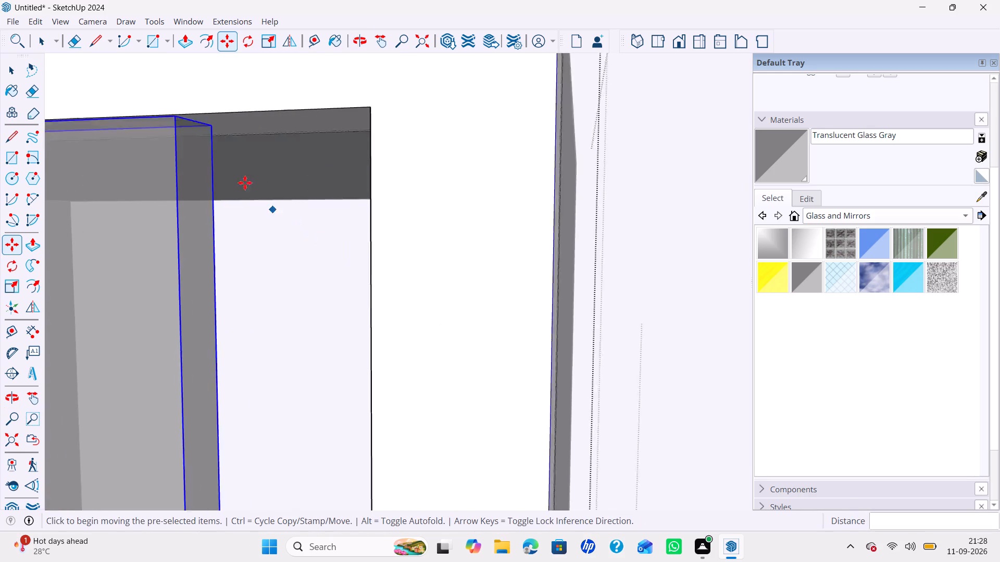
scroll(204, 168, down, 7)
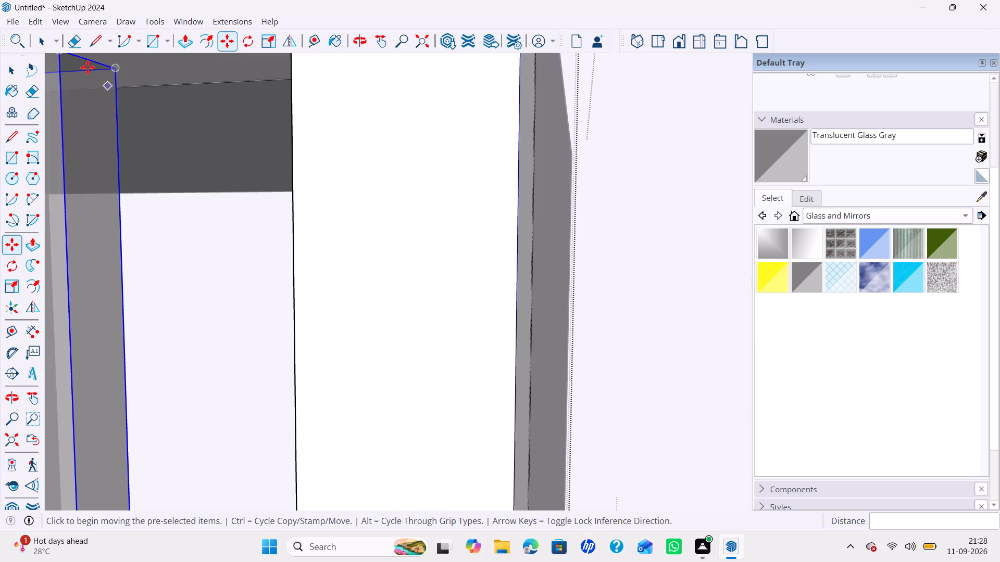
click(87, 59)
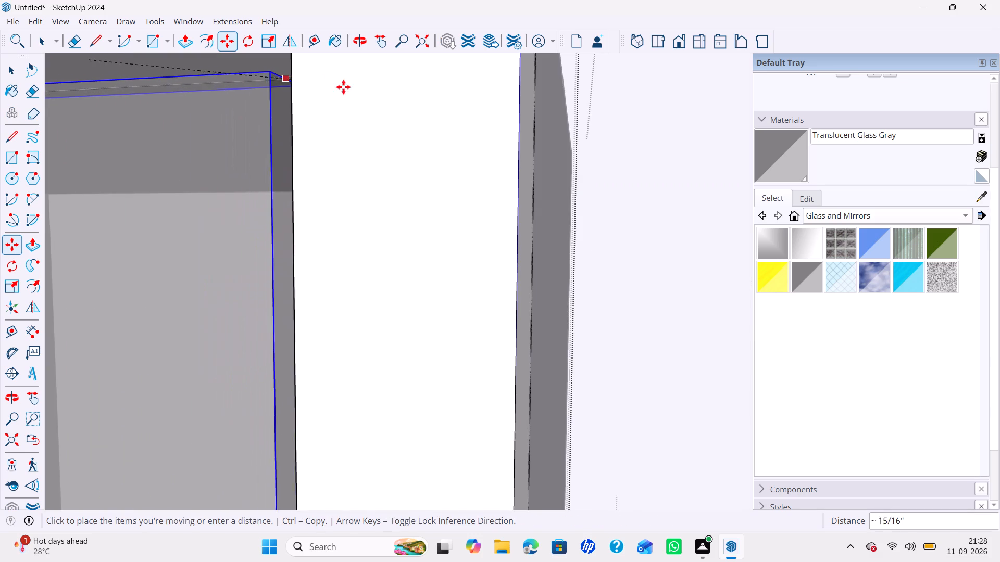
scroll(223, 152, down, 6)
middle_drag(217, 168, 268, 169)
middle_drag(283, 169, 521, 185)
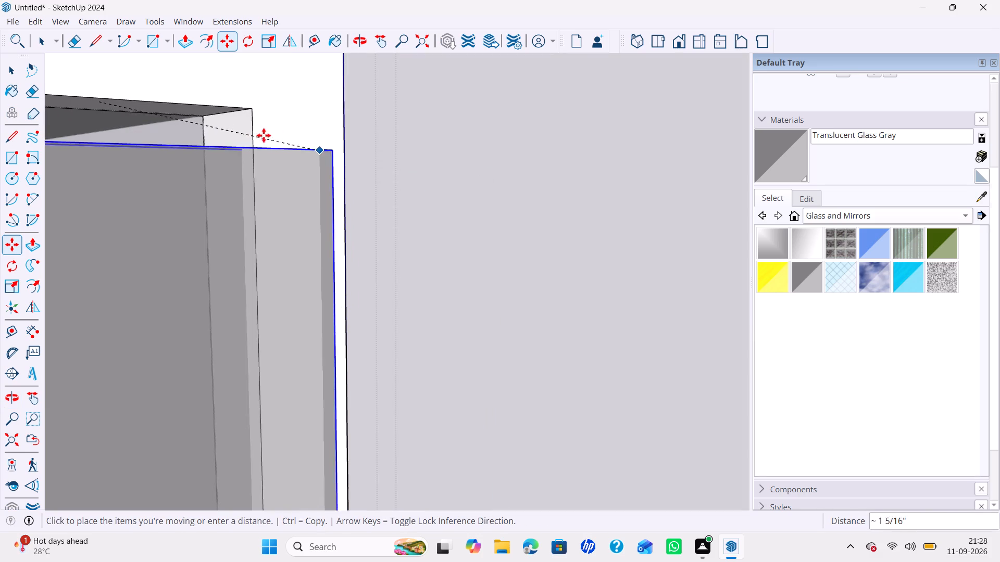
click(223, 113)
key(space)
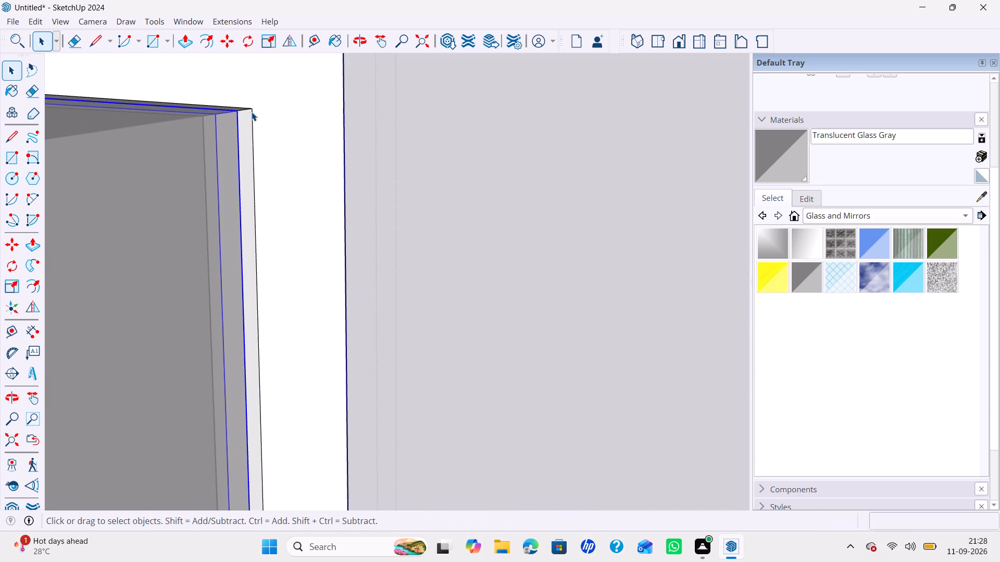
Close the frame group and the column group, returning to the level of the wall panel group.
scroll(232, 191, down, 7)
middle_drag(279, 158, 281, 247)
scroll(272, 223, down, 10)
middle_click(279, 224)
middle_drag(276, 231, 260, 267)
scroll(254, 243, down, 8)
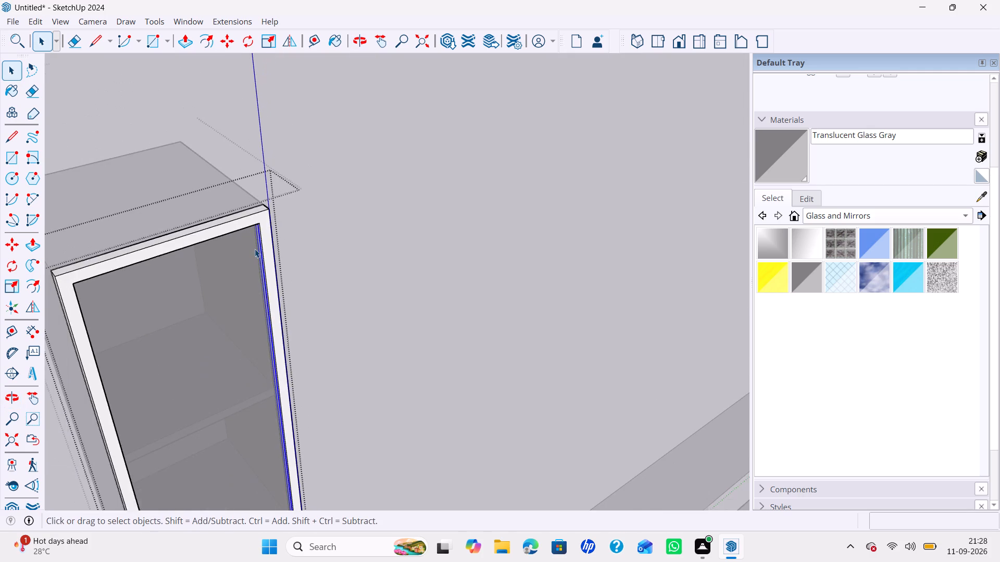
scroll(255, 249, down, 2)
ctrl+middle_drag(261, 254, 281, 259)
middle_drag(281, 260, 334, 269)
middle_drag(346, 277, 330, 279)
middle_drag(218, 302, 207, 304)
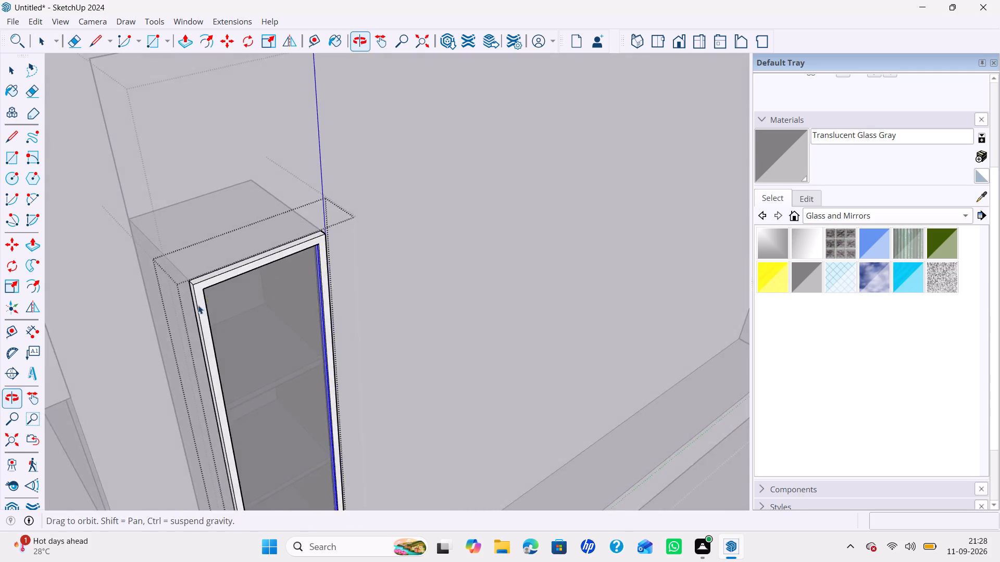
scroll(211, 305, up, 1)
scroll(332, 308, down, 4)
middle_drag(333, 311, 107, 305)
click(192, 301)
scroll(243, 305, down, 6)
shift+middle_drag(276, 312, 249, 245)
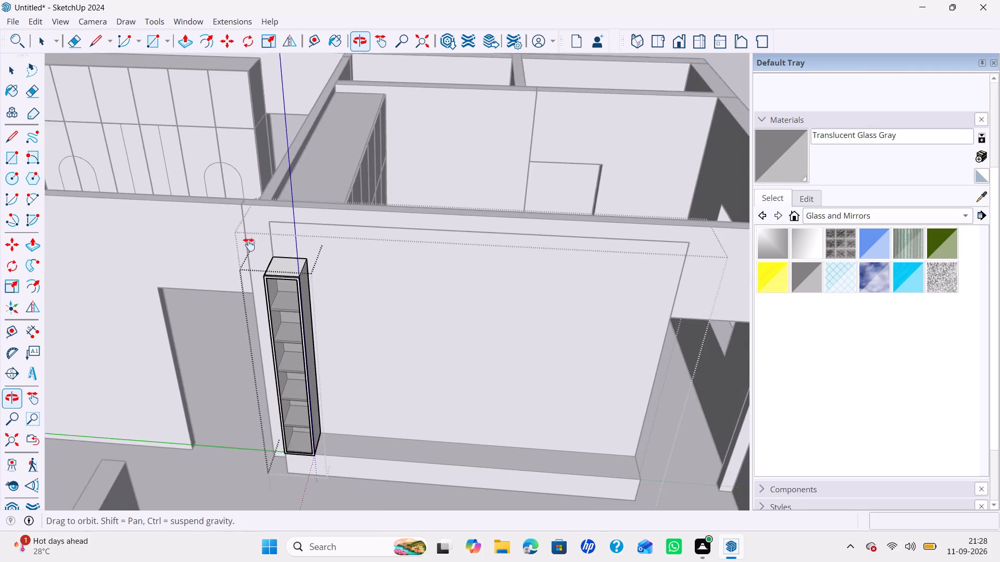
shift+middle_drag(249, 245, 245, 228)
click(226, 261)
Copy the glass-fronted shelving column about 10' 7" along the base, placing the copy at the base's opposite end.
scroll(263, 308, down, 1)
shift+middle_drag(270, 311, 233, 276)
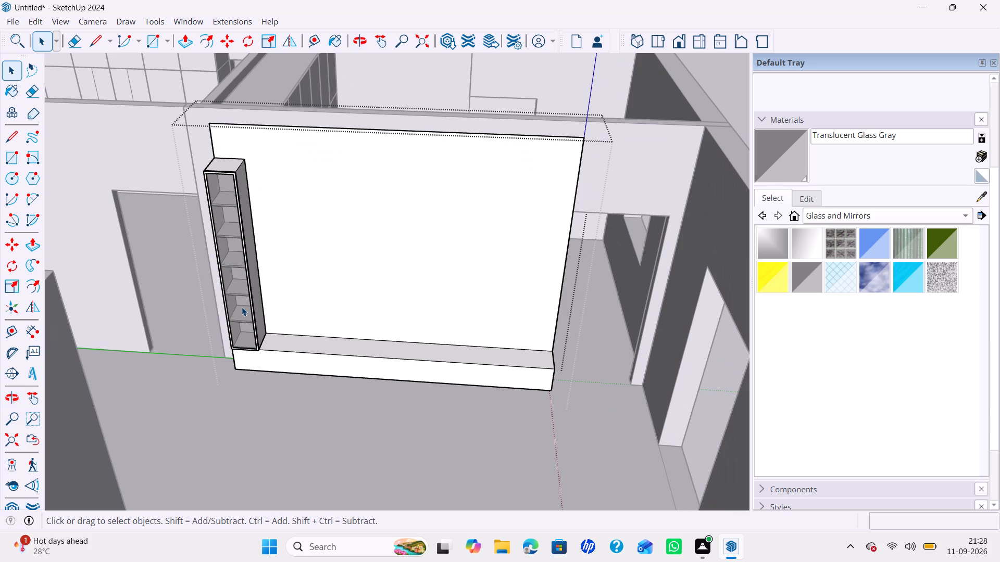
click(242, 307)
key(m)
scroll(269, 320, up, 4)
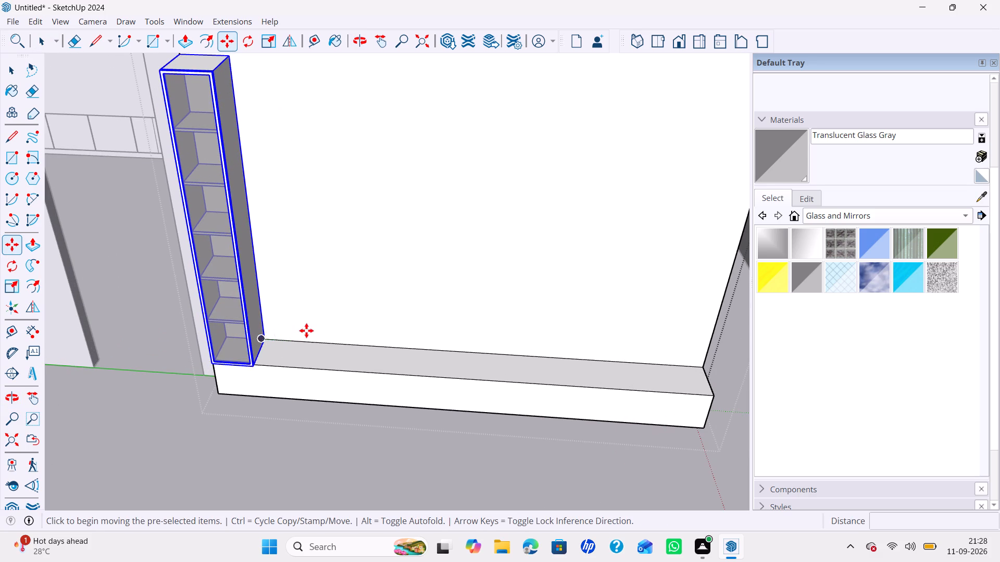
scroll(306, 330, up, 6)
click(237, 344)
scroll(309, 340, down, 3)
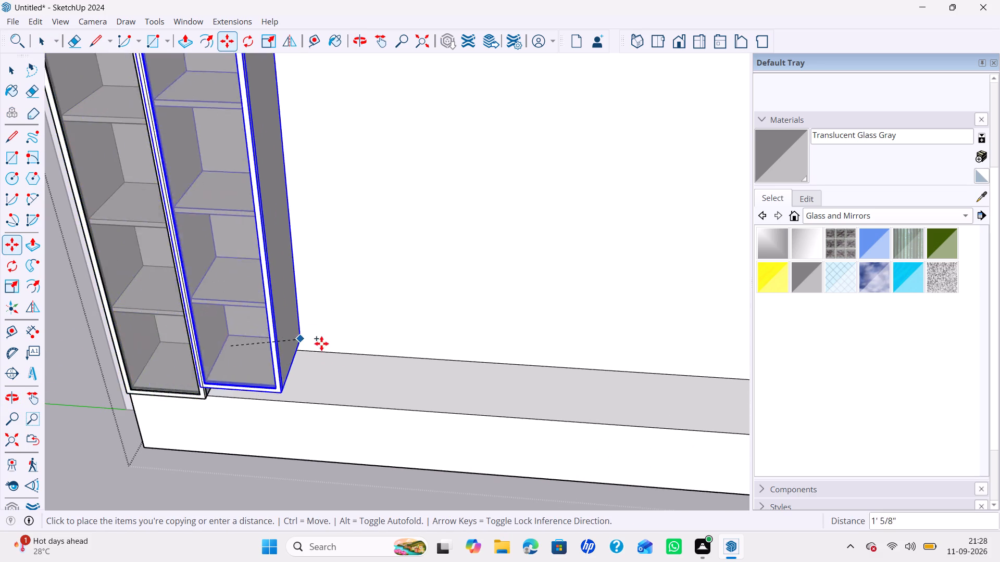
scroll(321, 343, down, 4)
scroll(384, 339, down, 3)
shift+middle_drag(392, 341, 298, 320)
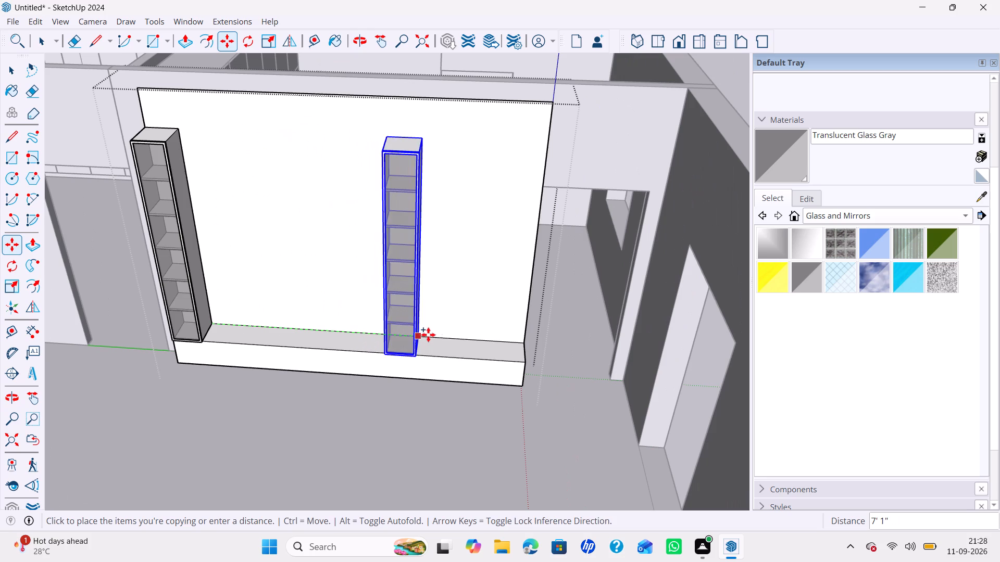
click(525, 341)
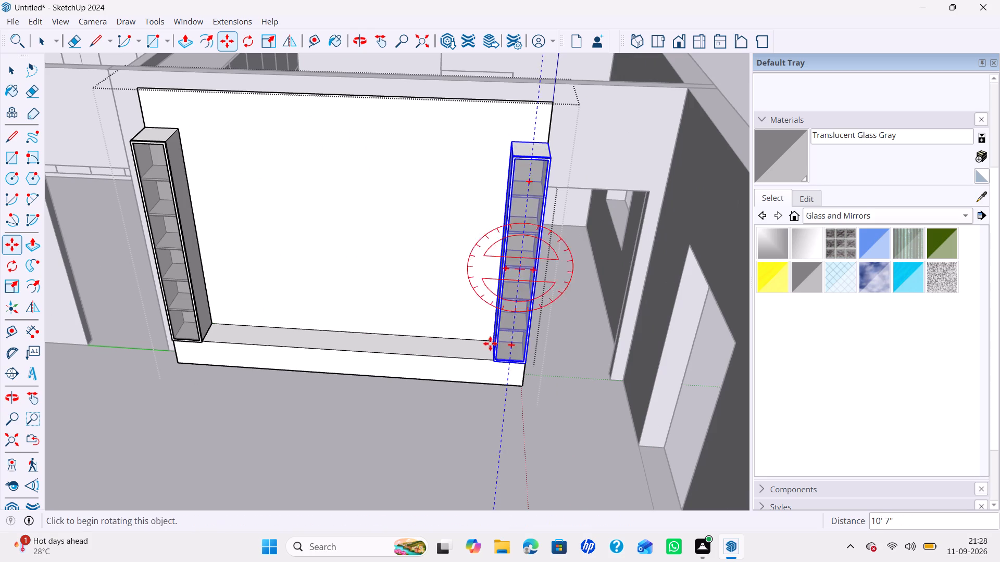
key(space)
Push/Pull the front face of the low base outward by 100 mm.
click(398, 359)
key(p)
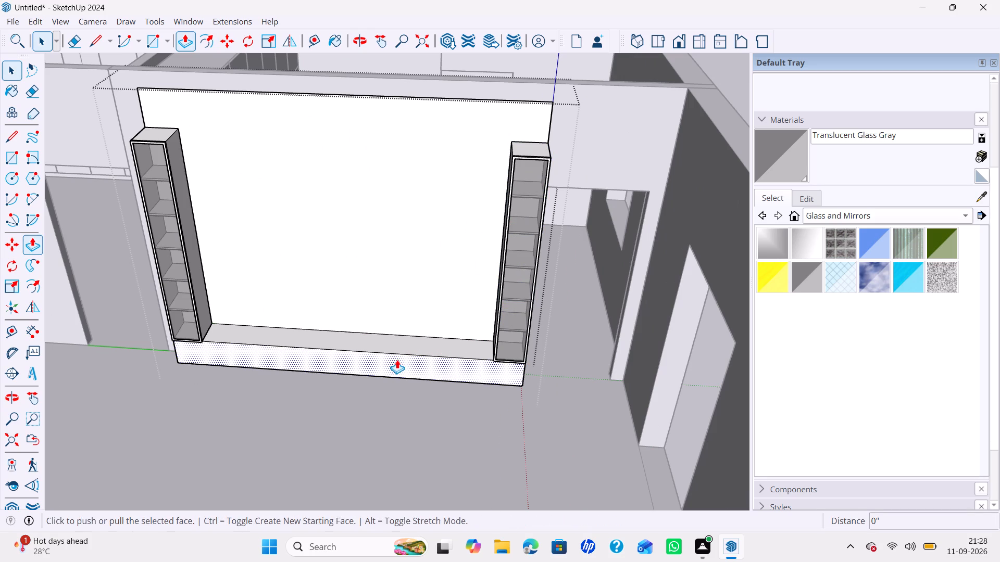
click(397, 359)
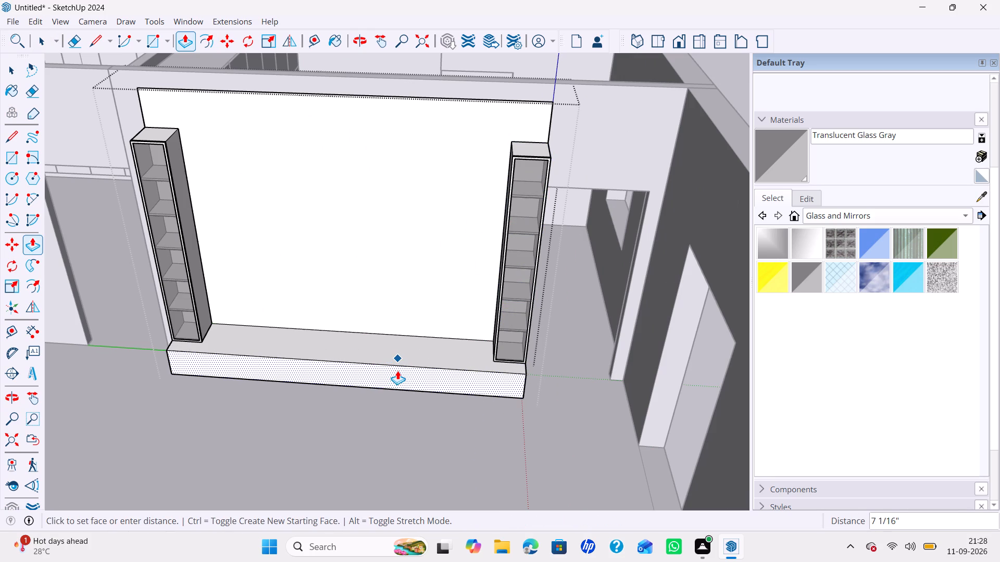
key(1)
text(00mm)
key(Return)
key(space)
Close the wall panel group and examine the wall unit with its two columns and base from several angles.
scroll(325, 350, down, 4)
middle_drag(330, 357, 196, 359)
middle_drag(268, 341, 283, 392)
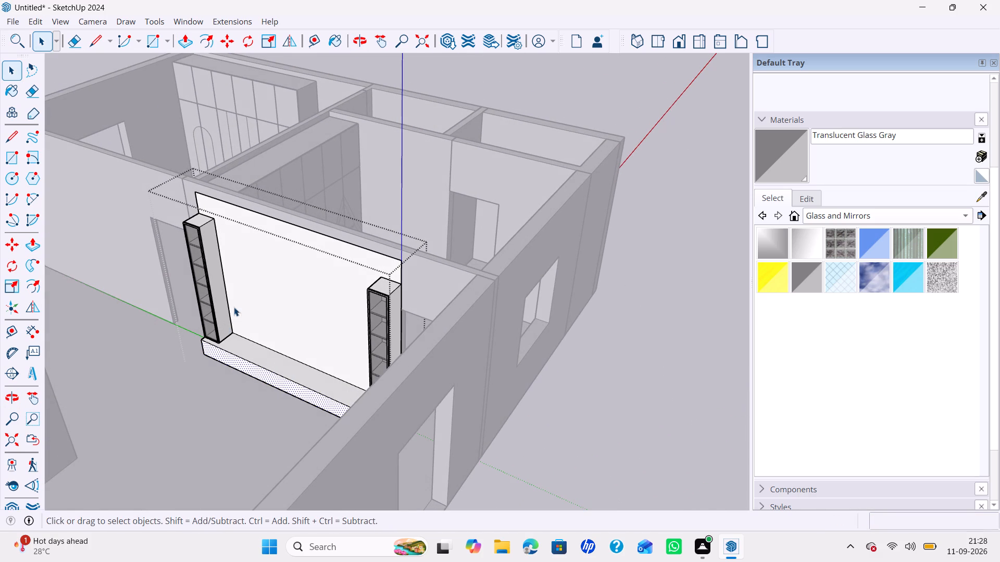
scroll(285, 330, down, 3)
middle_drag(299, 348, 339, 428)
shift+middle_drag(336, 398, 319, 351)
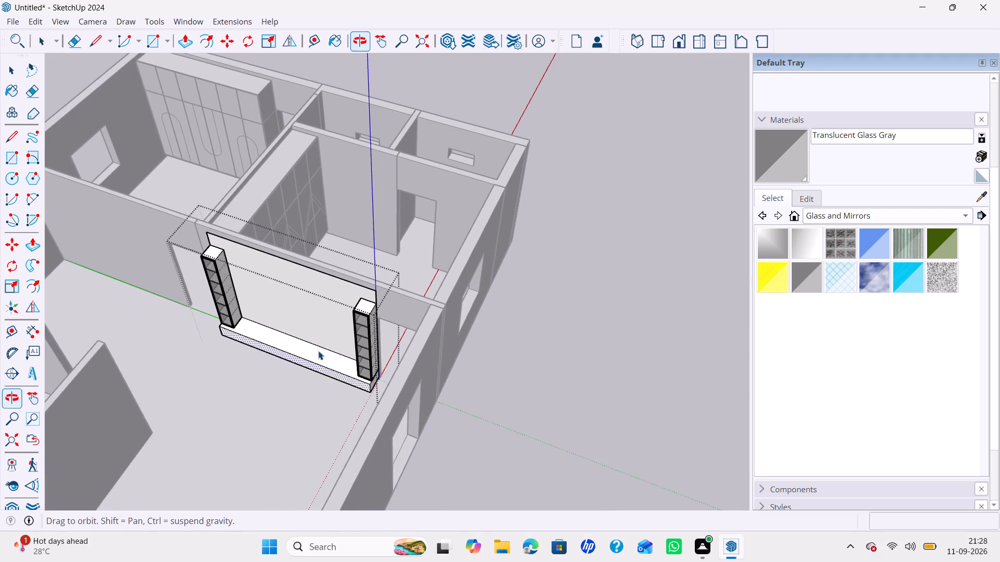
click(522, 315)
scroll(317, 358, up, 5)
middle_drag(283, 361, 346, 296)
scroll(306, 338, up, 1)
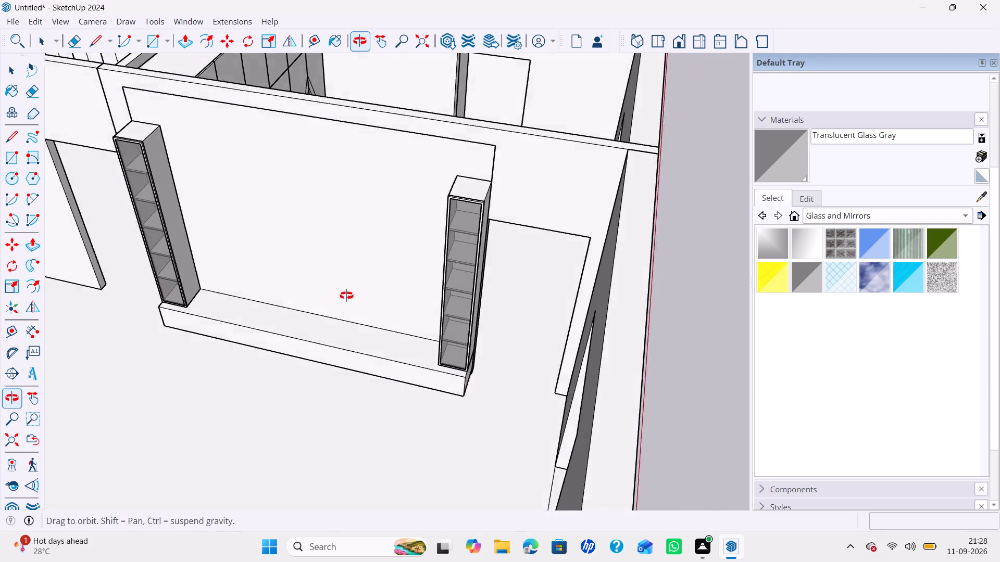
middle_drag(346, 296, 349, 292)
shift+middle_drag(216, 330, 253, 358)
Open the wall panel group and divide the base's upper front edge into 6 segments.
double_click(256, 336)
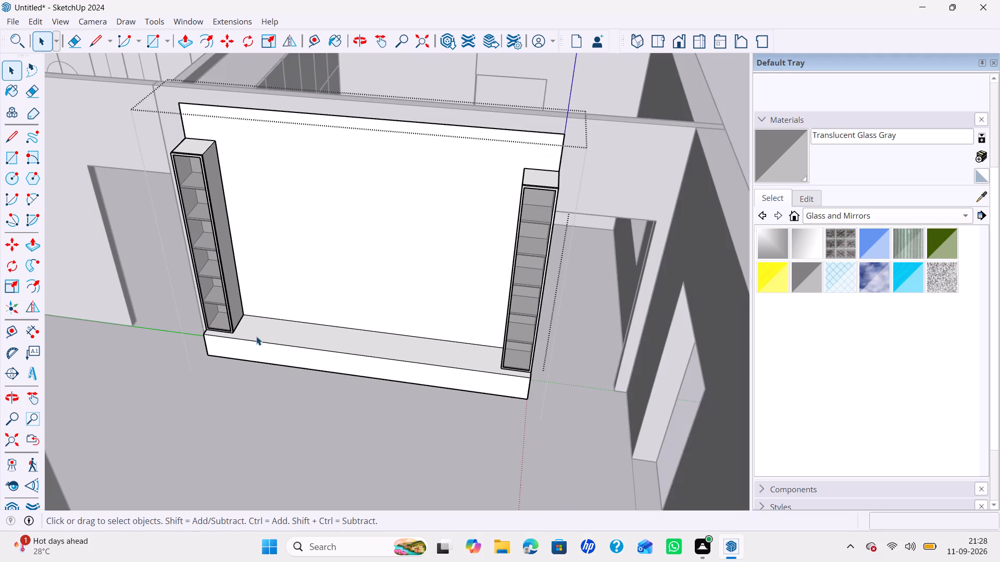
scroll(226, 345, up, 5)
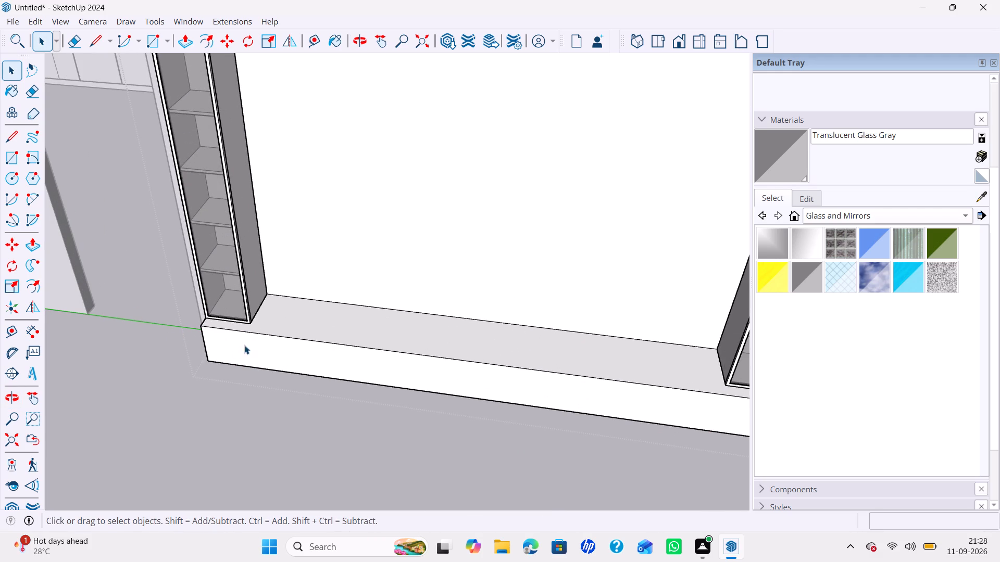
click(271, 336)
right_click(271, 336)
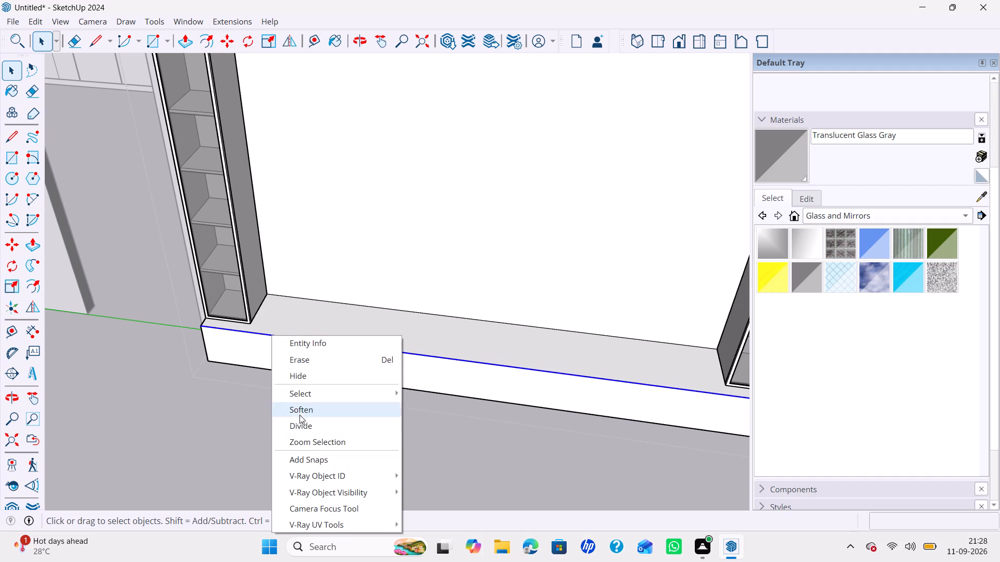
click(298, 420)
scroll(294, 380, down, 4)
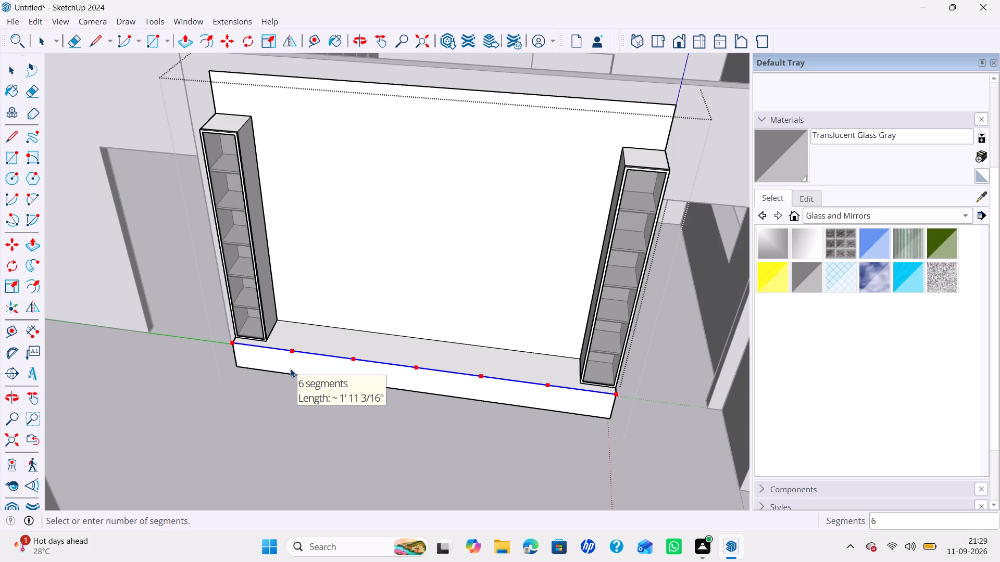
click(290, 368)
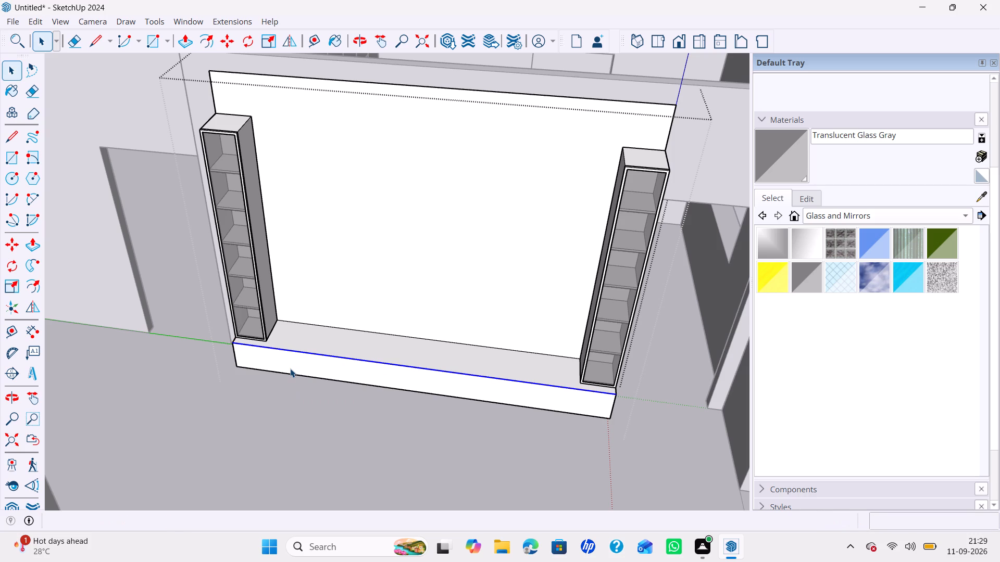
Make a new group and draw a rectangle about 1' 11 3/16" by 1' over the first segment of the base's front face.
right_click(209, 359)
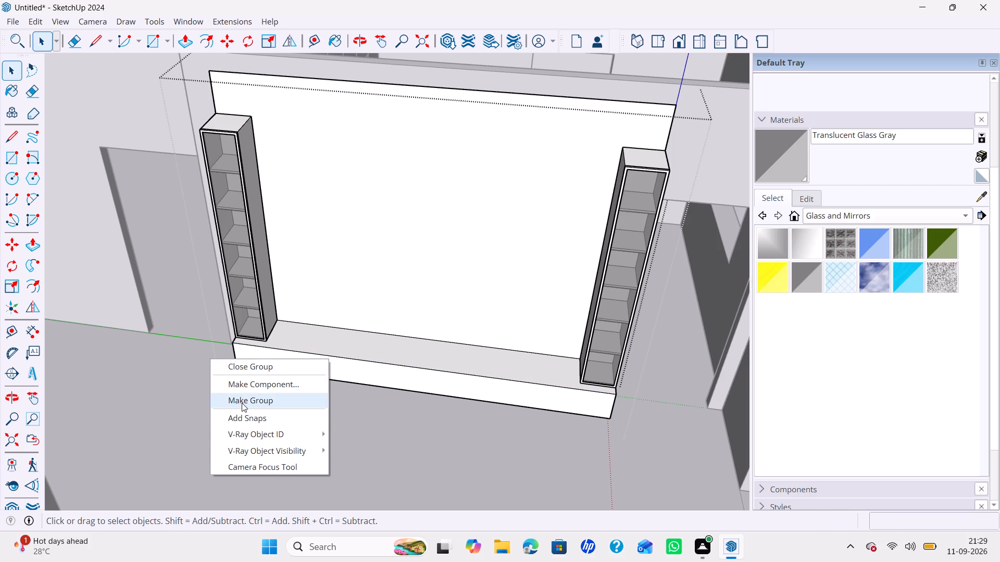
click(242, 403)
key(r)
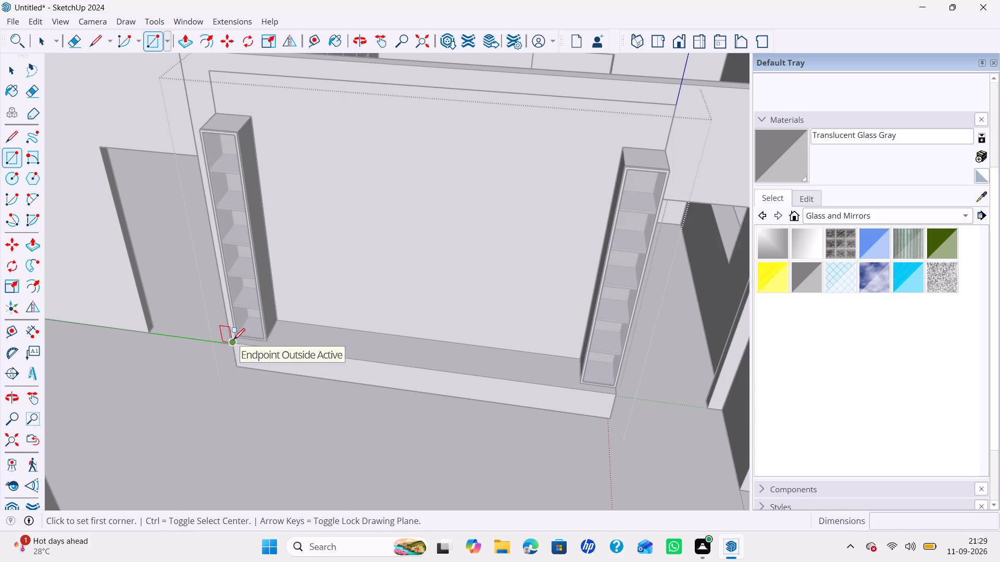
drag(233, 340, 238, 345)
key(Escape)
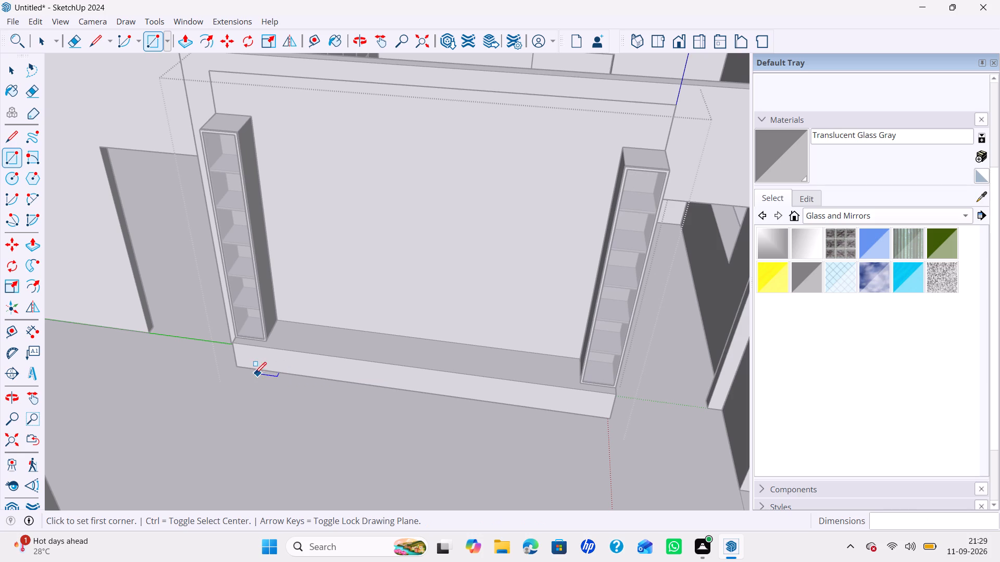
click(240, 366)
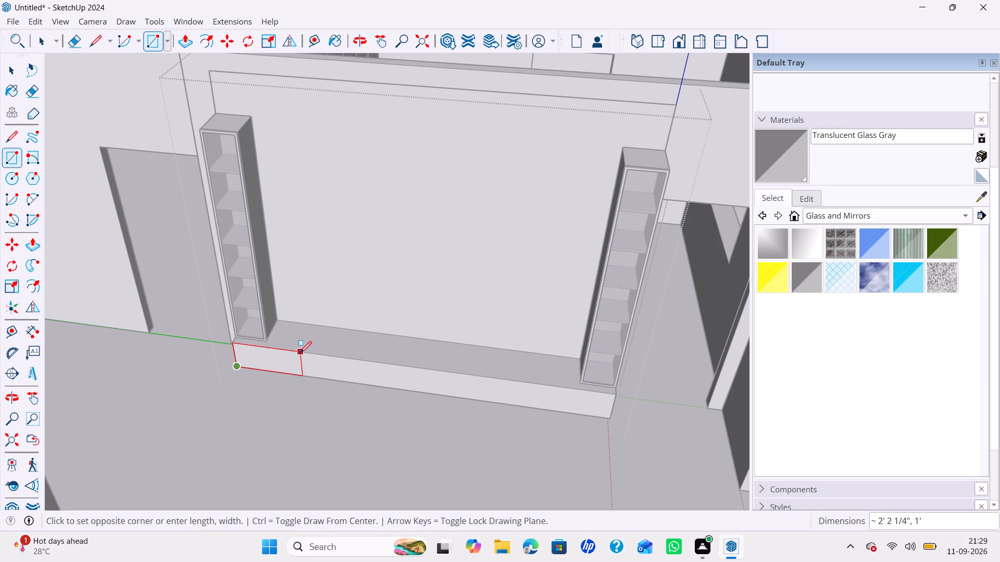
click(296, 351)
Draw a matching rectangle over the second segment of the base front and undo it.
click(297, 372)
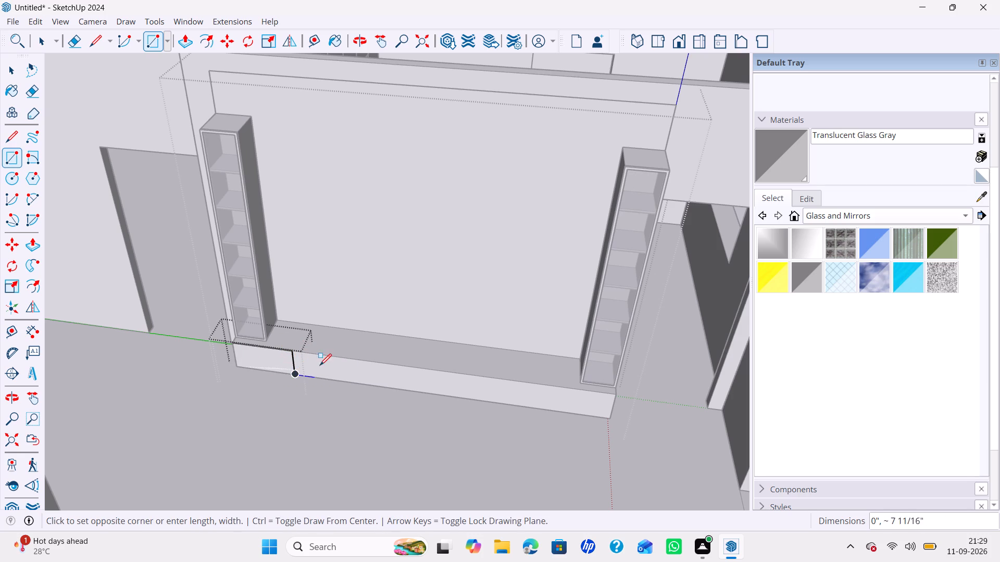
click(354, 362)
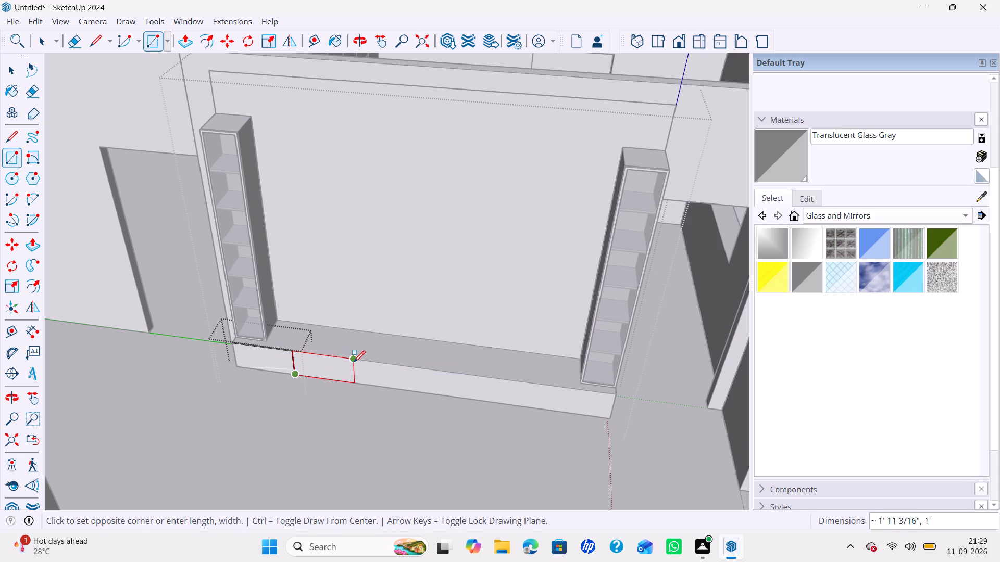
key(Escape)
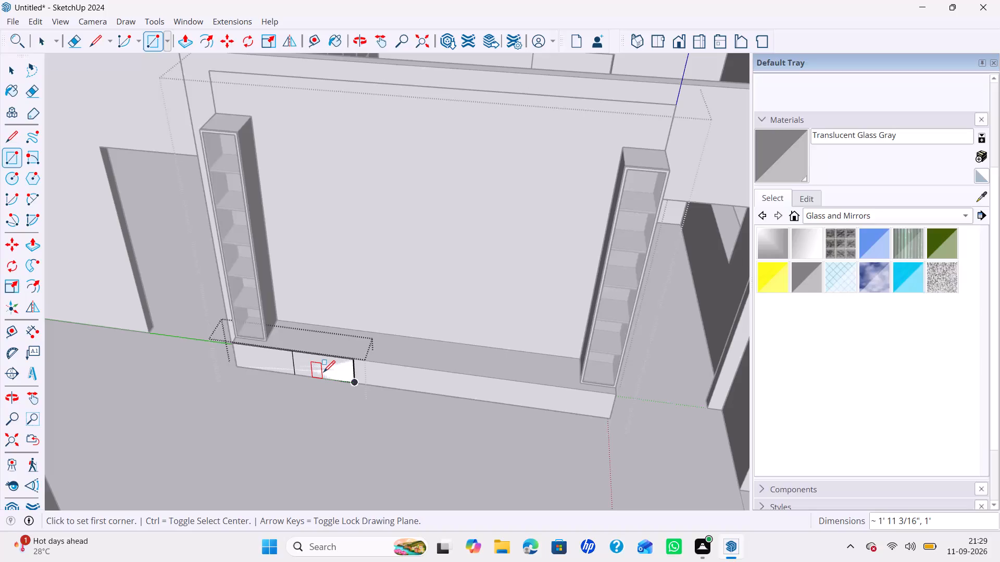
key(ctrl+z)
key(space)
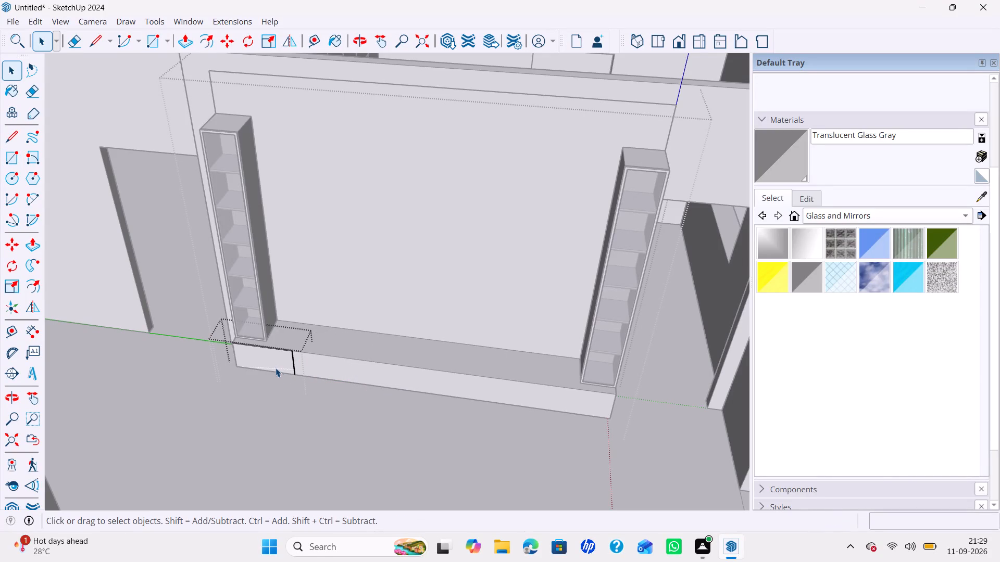
Offset the outline of the first segment's rectangle inward by 3 mm.
key(f)
click(274, 361)
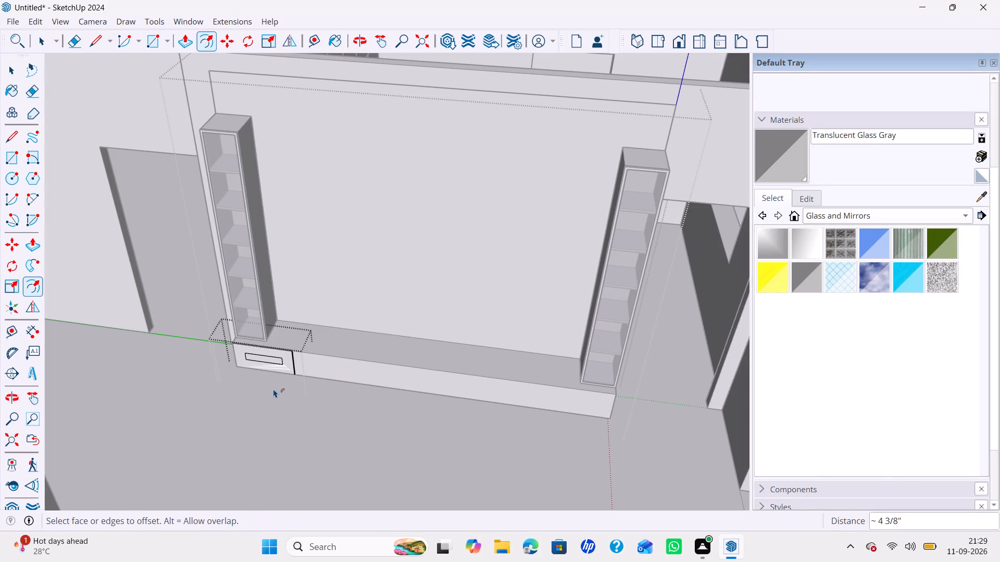
key(ctrl+z)
click(275, 362)
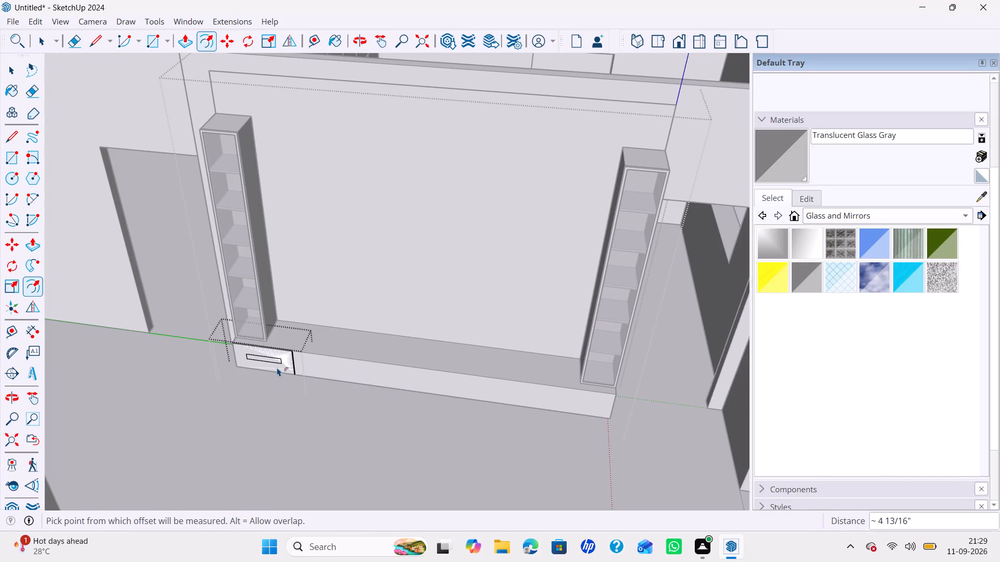
key(ctrl+z)
drag(277, 361, 281, 371)
text(3mm)
key(Return)
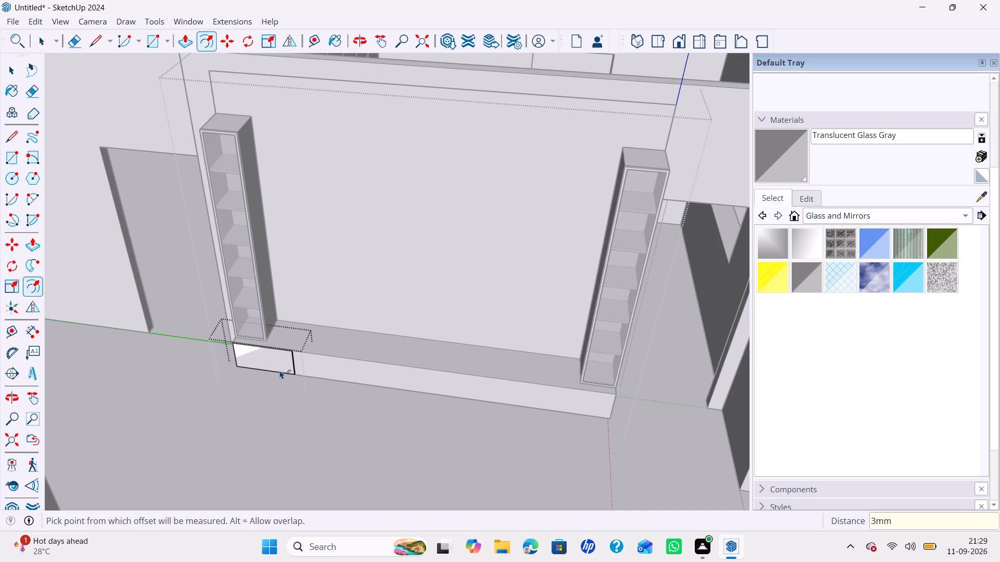
Push/Pull the inset rectangle outward 18 mm to form a drawer front panel, and close its group.
key(p)
click(276, 361)
key(ctrl+z)
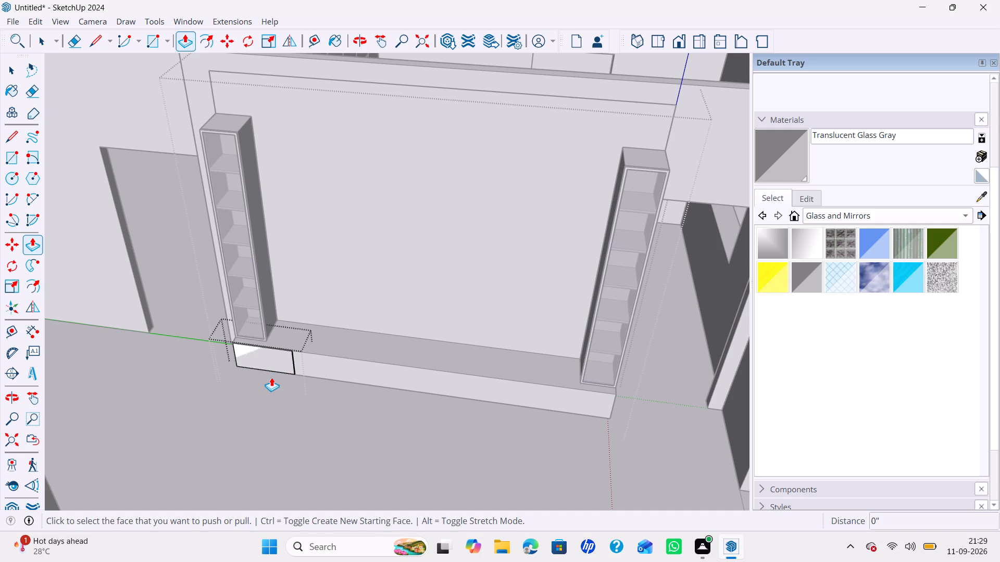
click(275, 364)
text(18mm)
key(Return)
key(space)
click(268, 385)
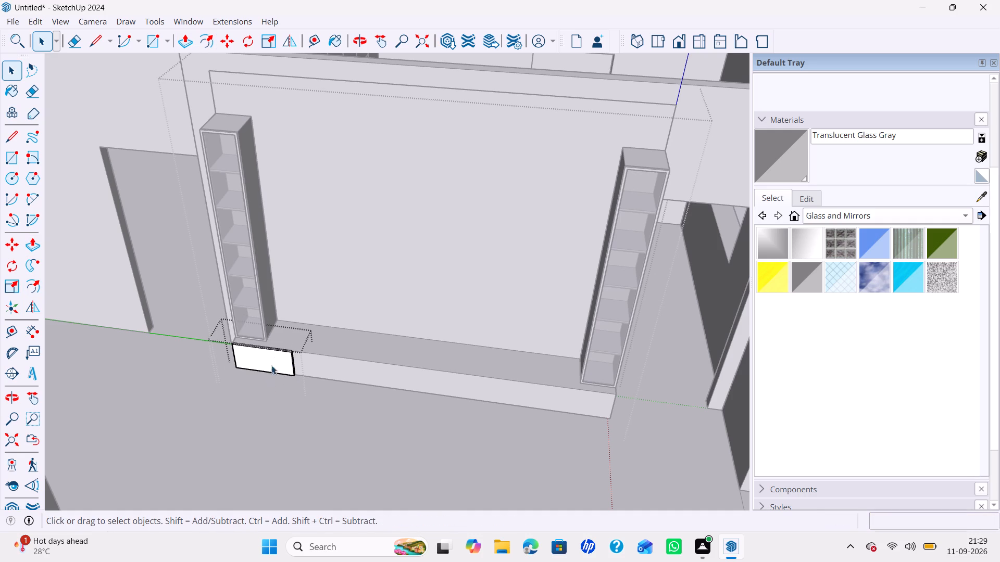
click(352, 323)
Copy the front panel one panel width, about 1' 11 3/16", along the base and array it x5 across the full base front.
click(286, 362)
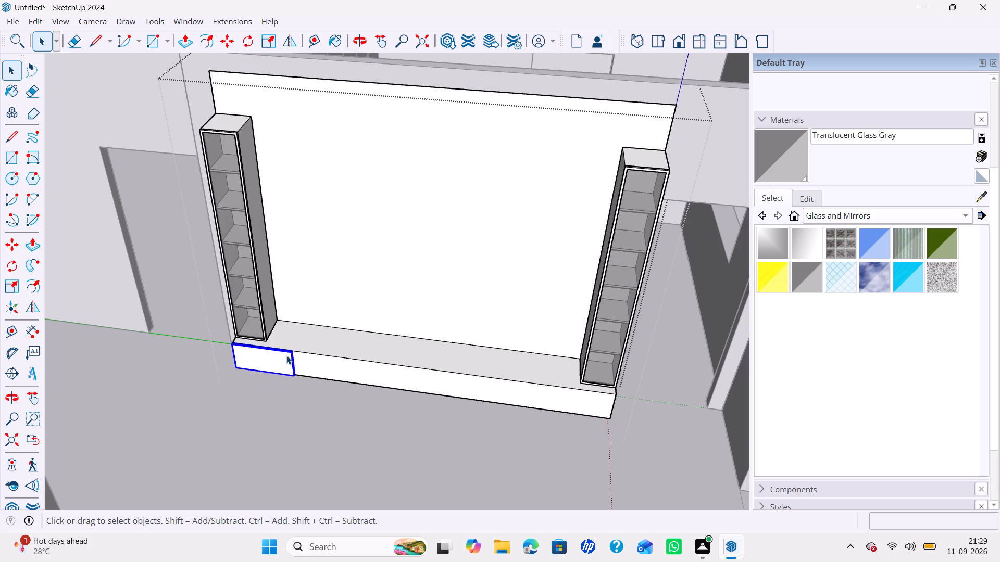
scroll(292, 348, up, 4)
key(m)
scroll(299, 341, up, 20)
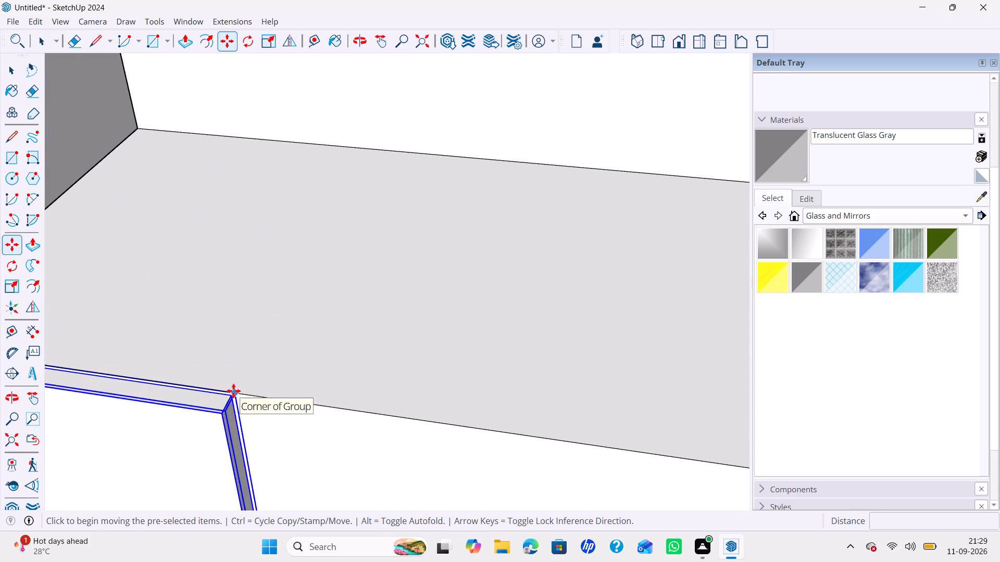
click(233, 391)
scroll(253, 382, down, 7)
scroll(341, 392, down, 5)
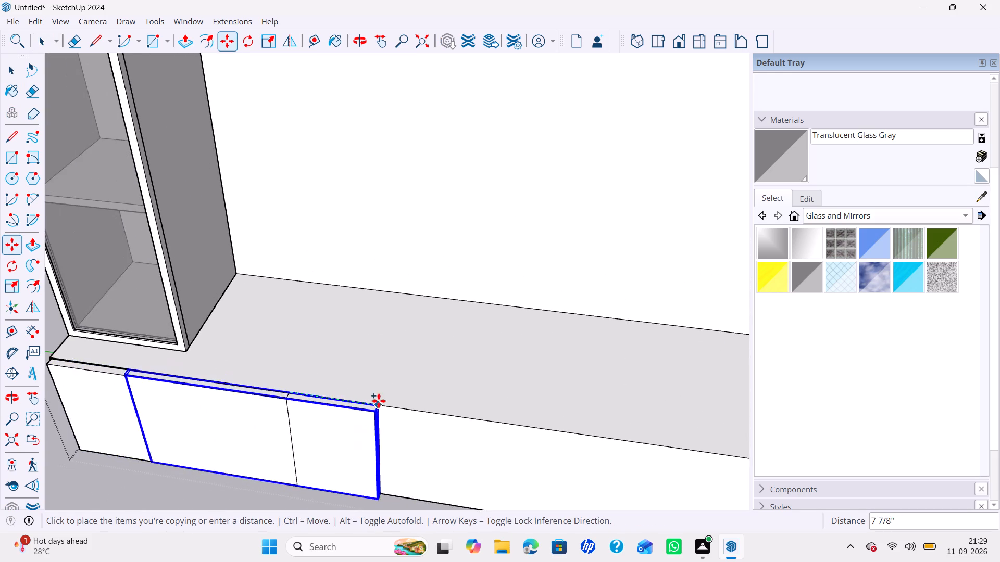
scroll(379, 403, down, 6)
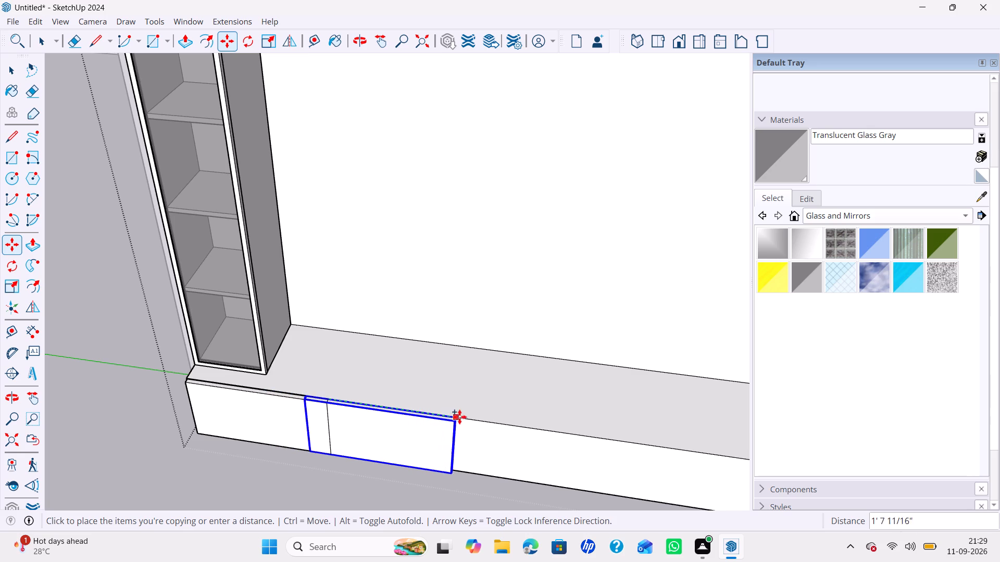
click(482, 421)
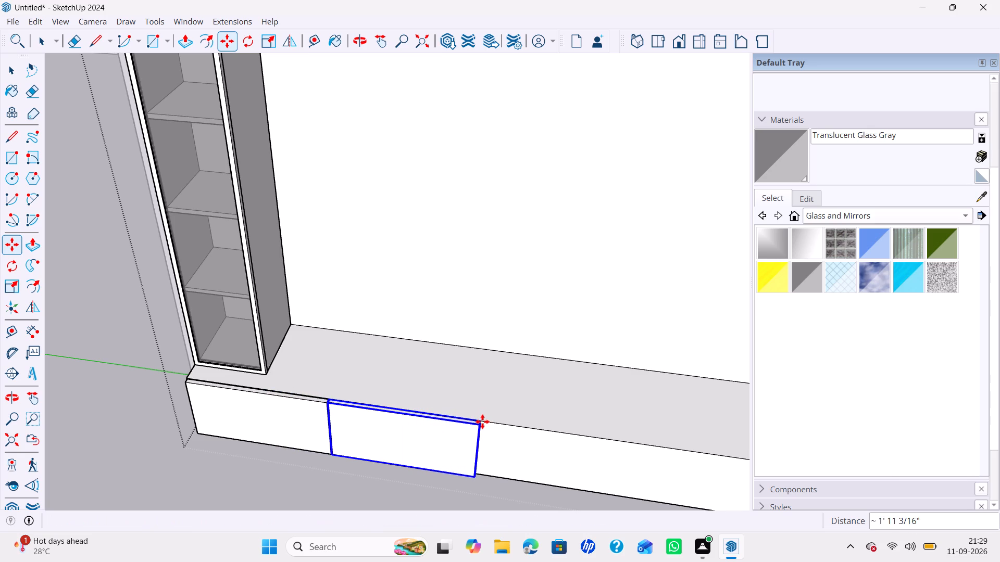
key(x)
key(5)
key(Return)
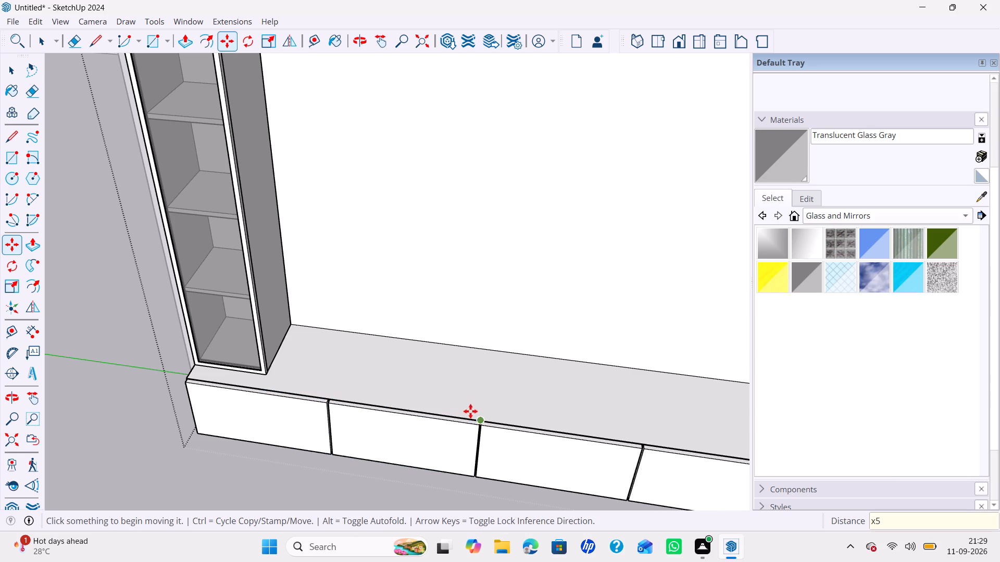
scroll(467, 403, down, 16)
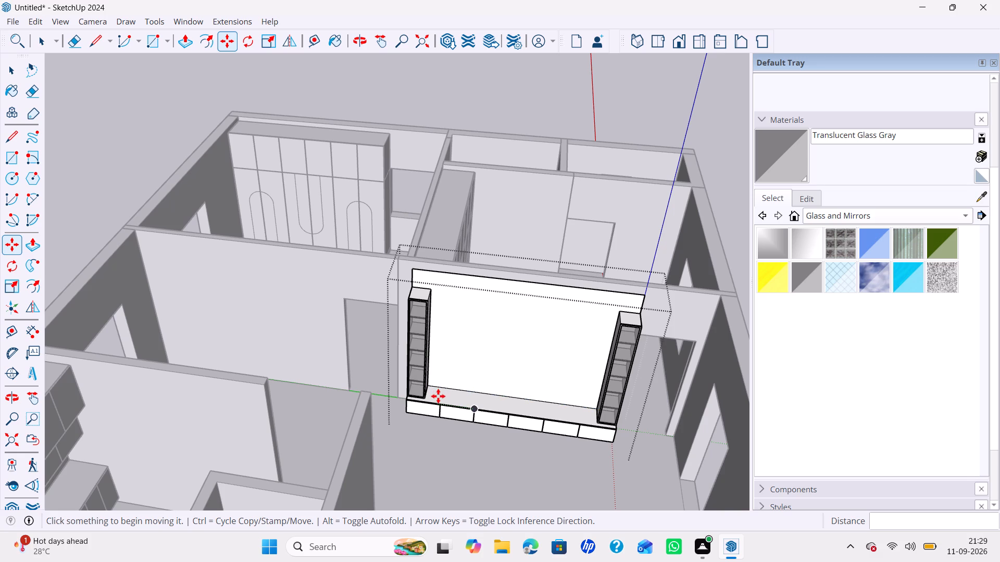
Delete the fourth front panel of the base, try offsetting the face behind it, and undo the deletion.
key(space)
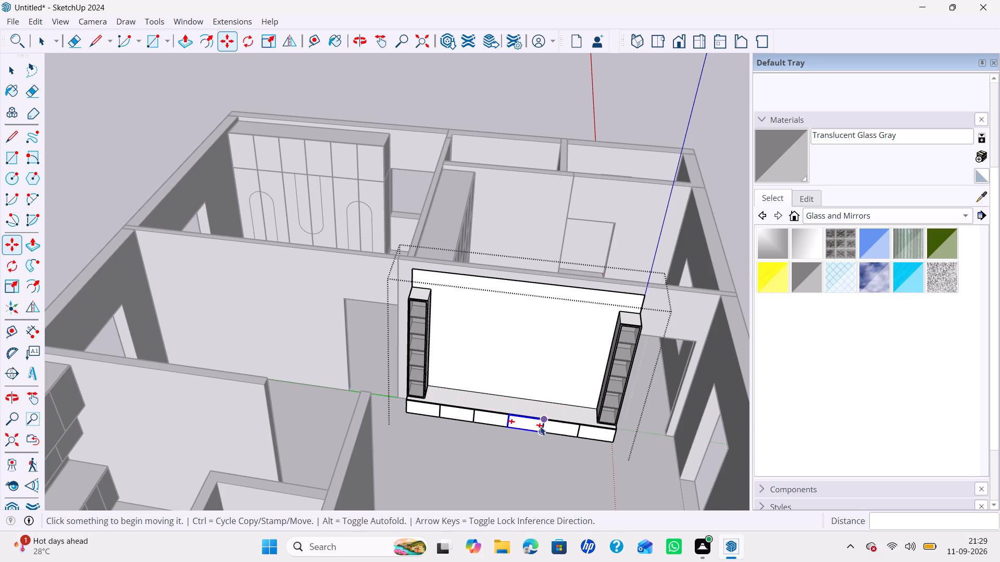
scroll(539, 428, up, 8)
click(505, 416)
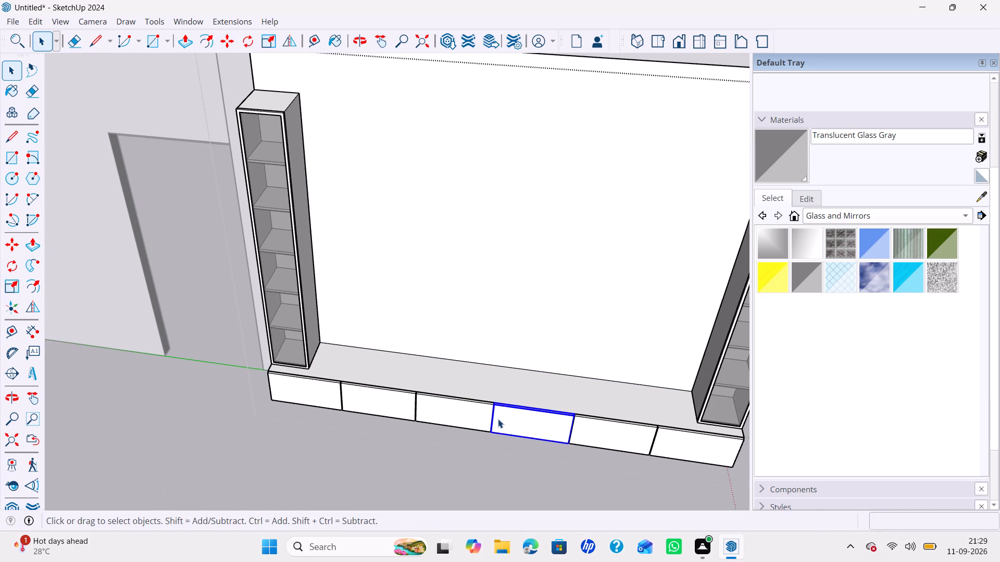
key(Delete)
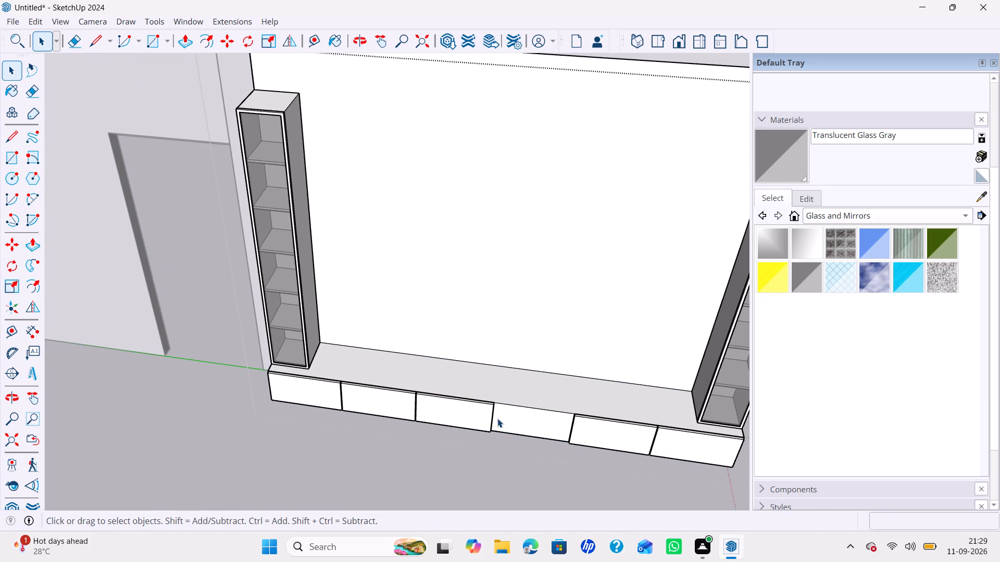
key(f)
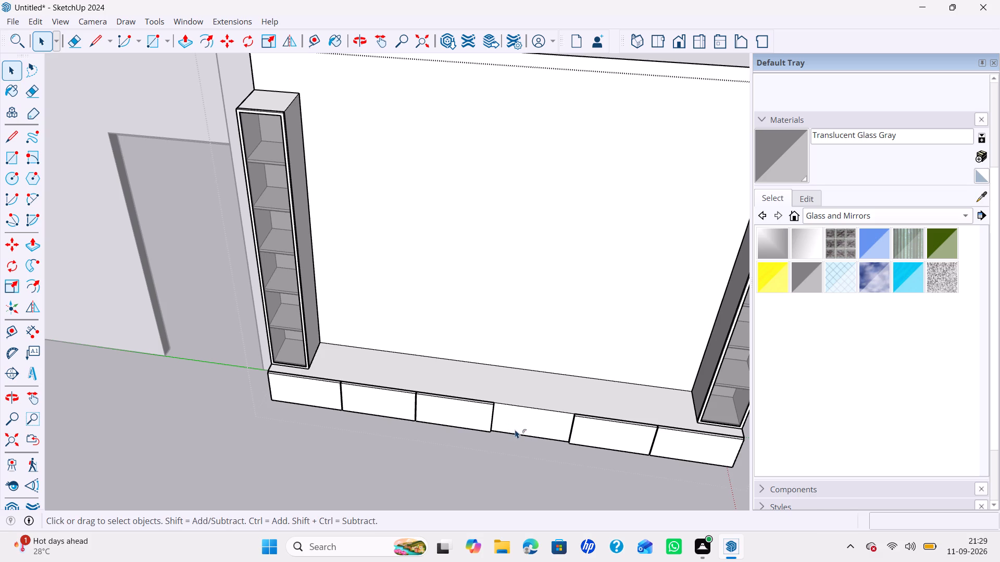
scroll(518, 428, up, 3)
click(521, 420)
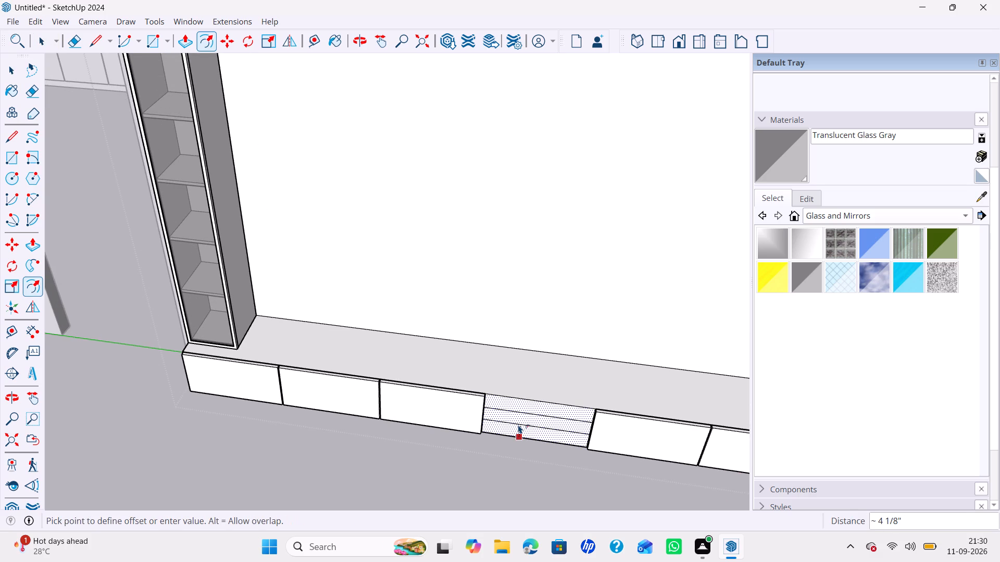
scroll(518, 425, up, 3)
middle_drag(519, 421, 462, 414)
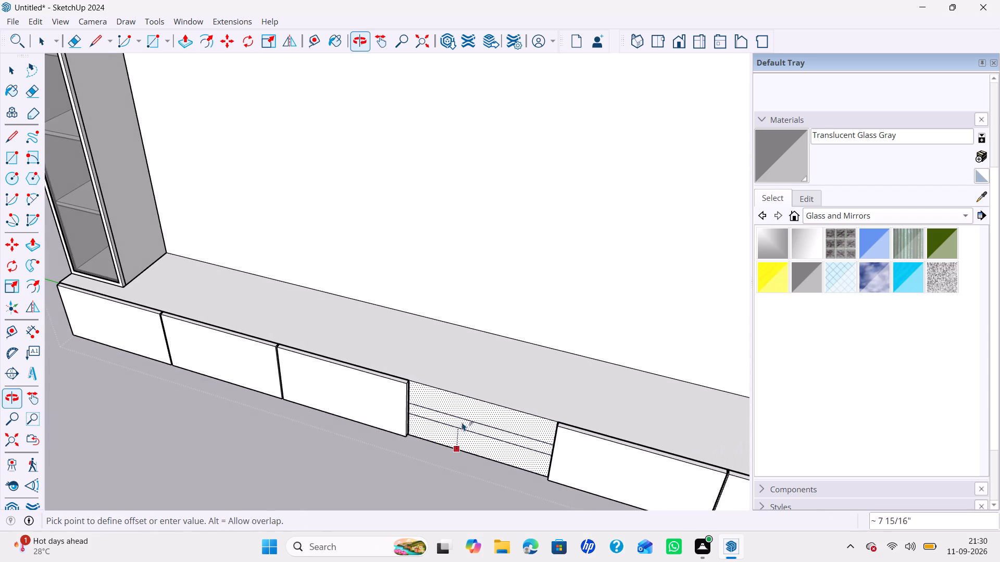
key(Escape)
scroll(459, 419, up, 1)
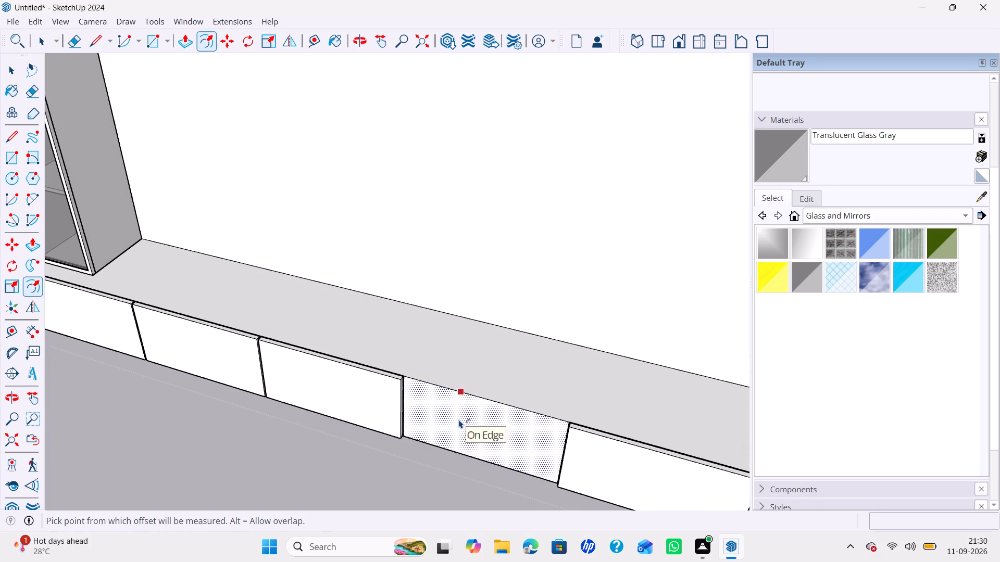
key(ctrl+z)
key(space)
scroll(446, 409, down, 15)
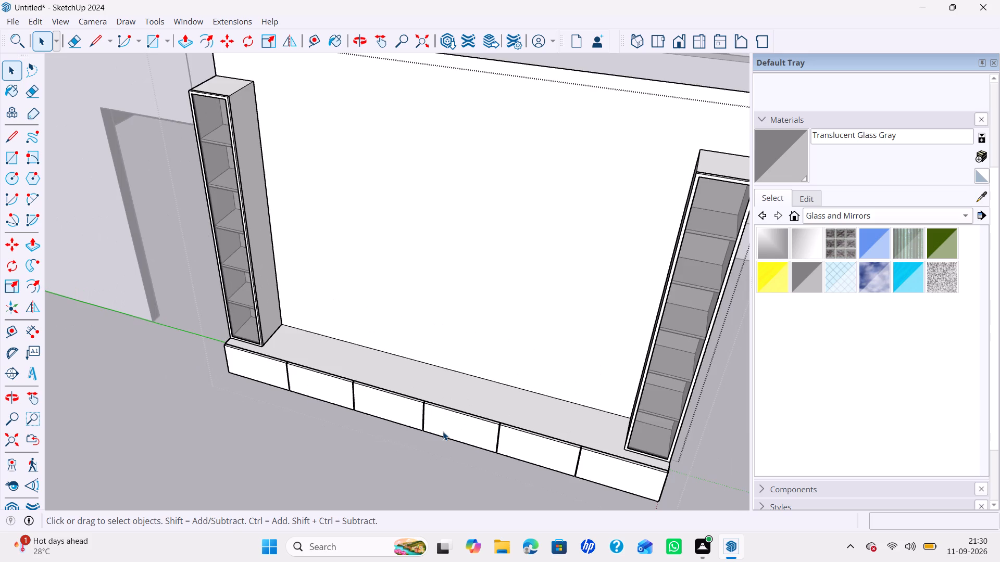
Close the wall unit group, review the unit within the whole house, and reopen the group for editing.
scroll(443, 431, down, 7)
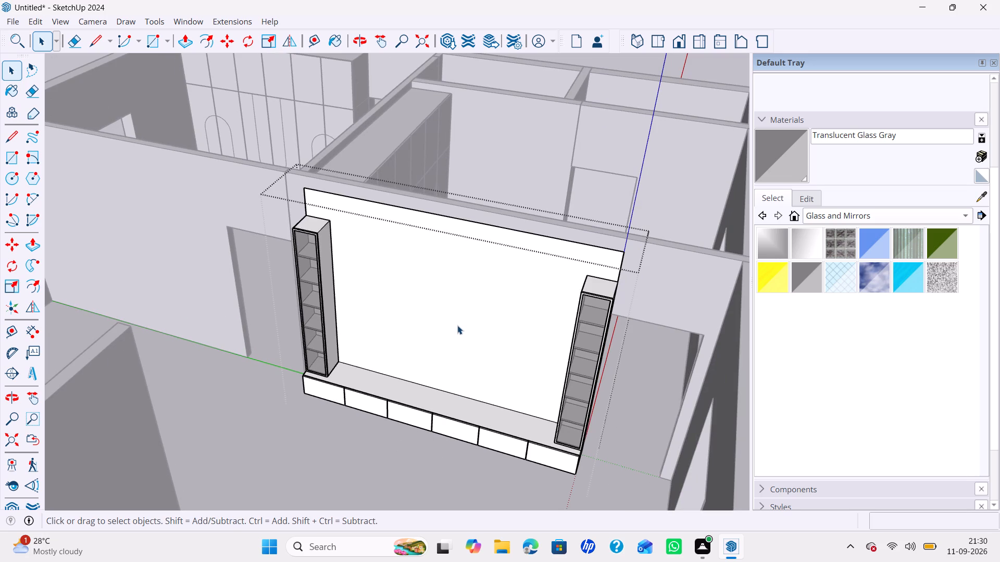
scroll(560, 389, down, 5)
middle_drag(574, 374, 373, 376)
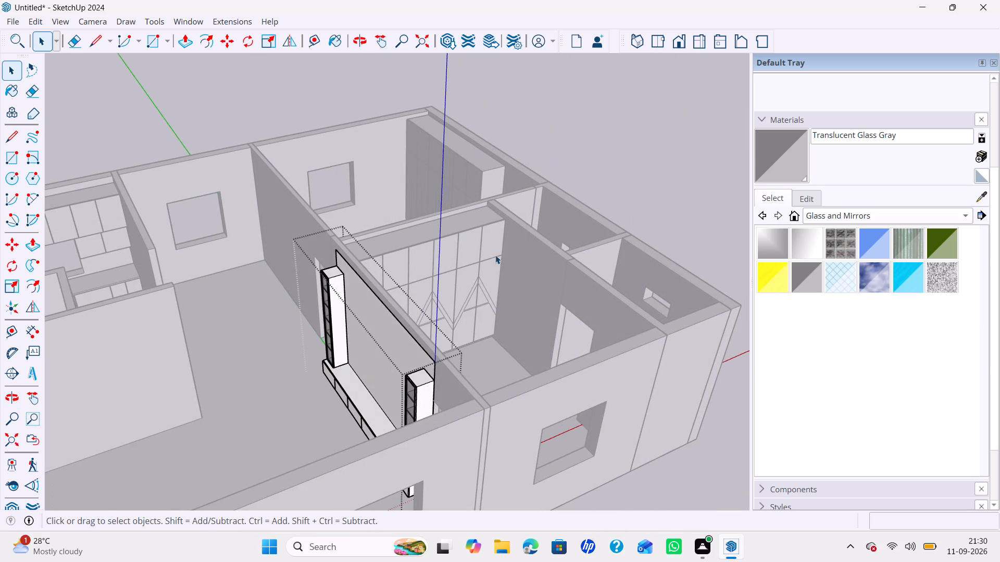
click(634, 145)
scroll(401, 307, down, 4)
middle_drag(404, 320, 540, 302)
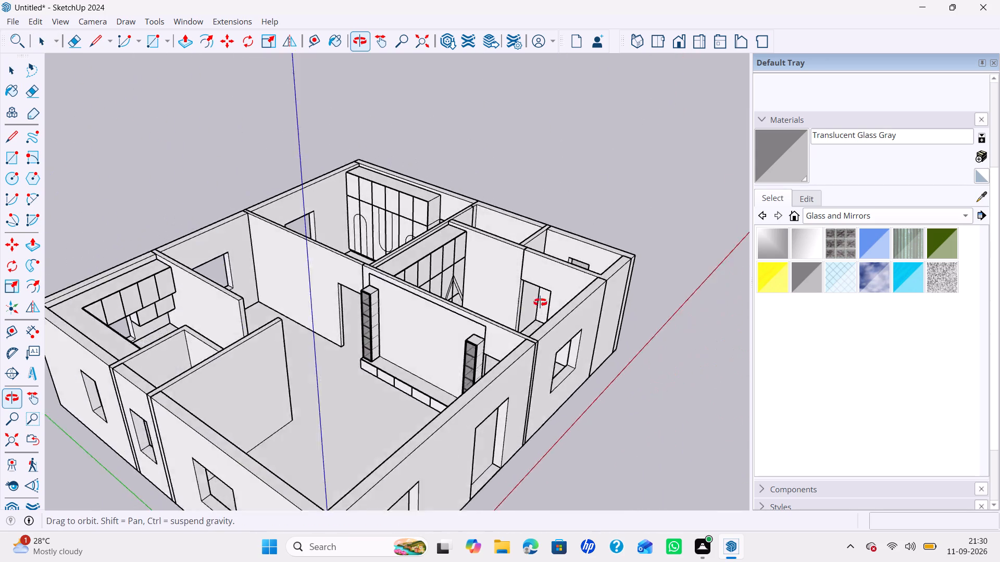
middle_drag(540, 302, 594, 291)
scroll(579, 295, up, 1)
scroll(508, 316, down, 3)
shift+middle_drag(520, 328, 542, 349)
scroll(476, 327, up, 1)
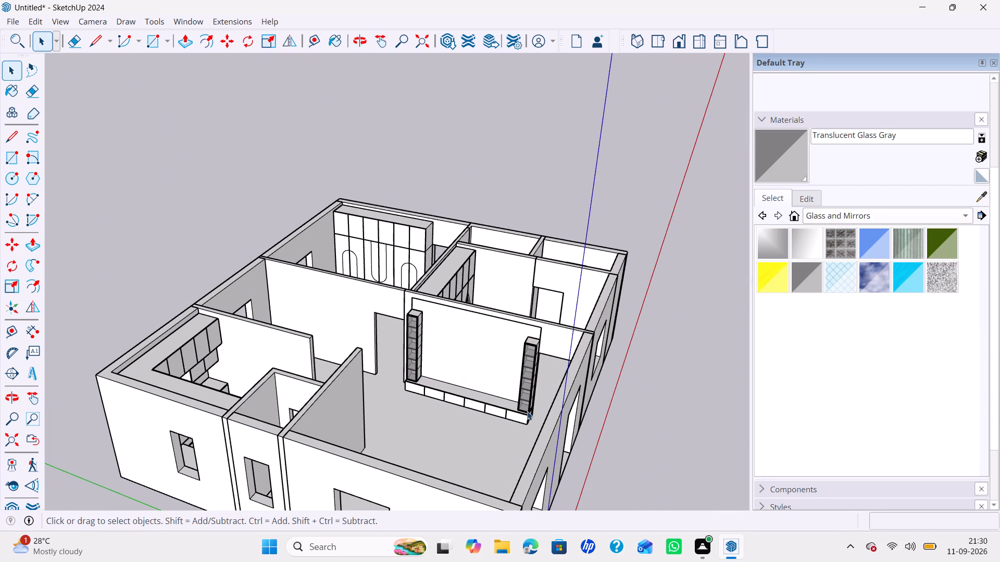
scroll(456, 374, up, 1)
click(459, 364)
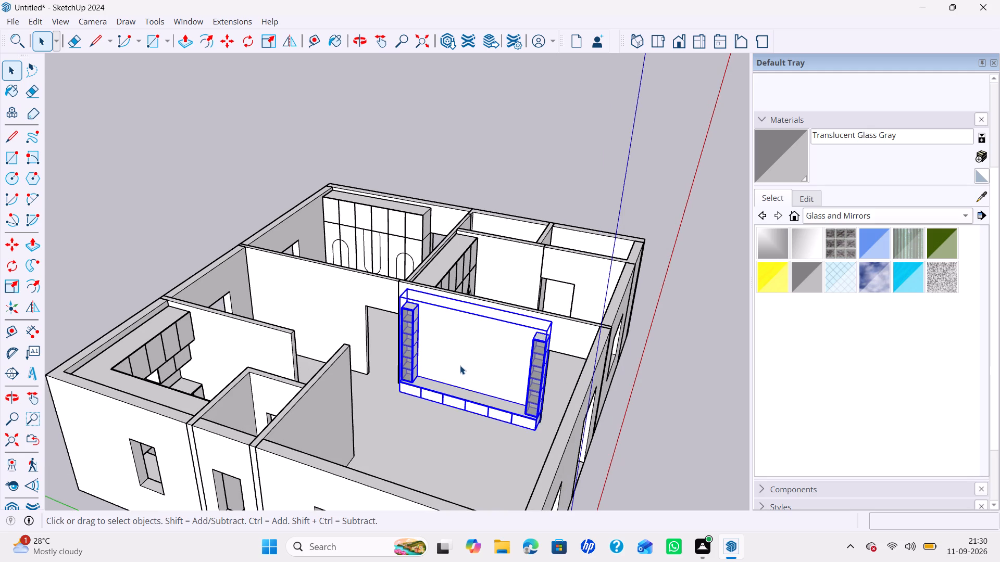
double_click(451, 399)
scroll(447, 384, up, 4)
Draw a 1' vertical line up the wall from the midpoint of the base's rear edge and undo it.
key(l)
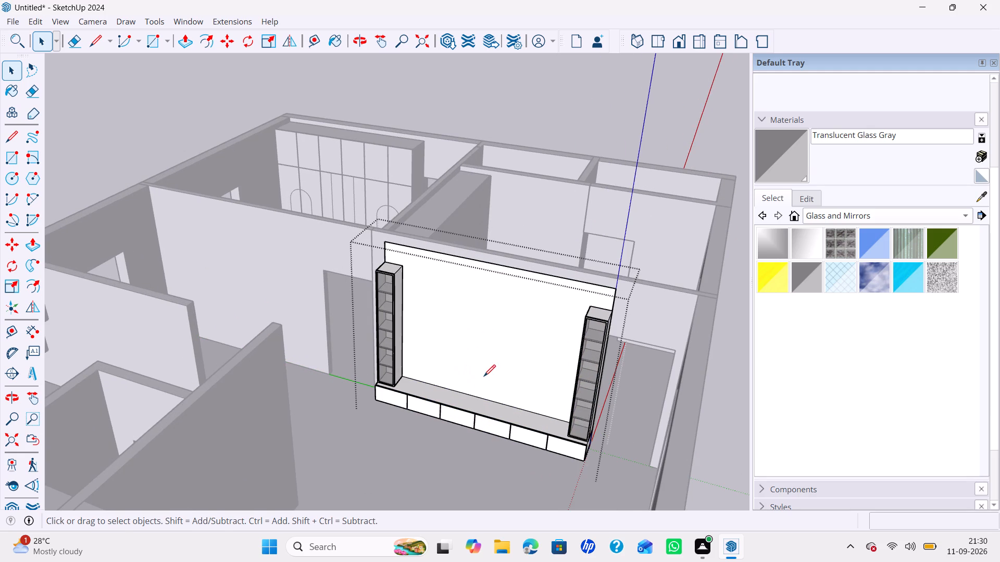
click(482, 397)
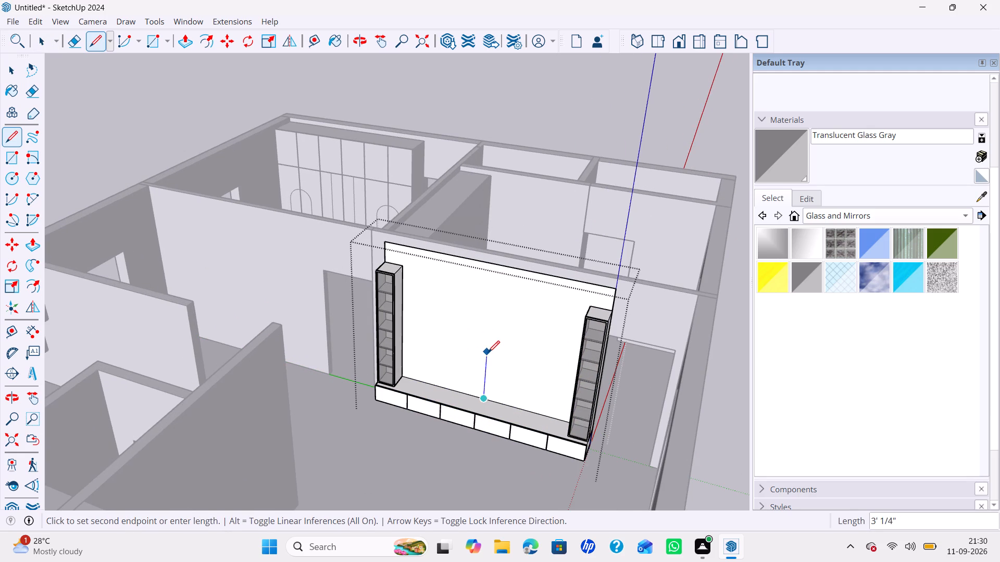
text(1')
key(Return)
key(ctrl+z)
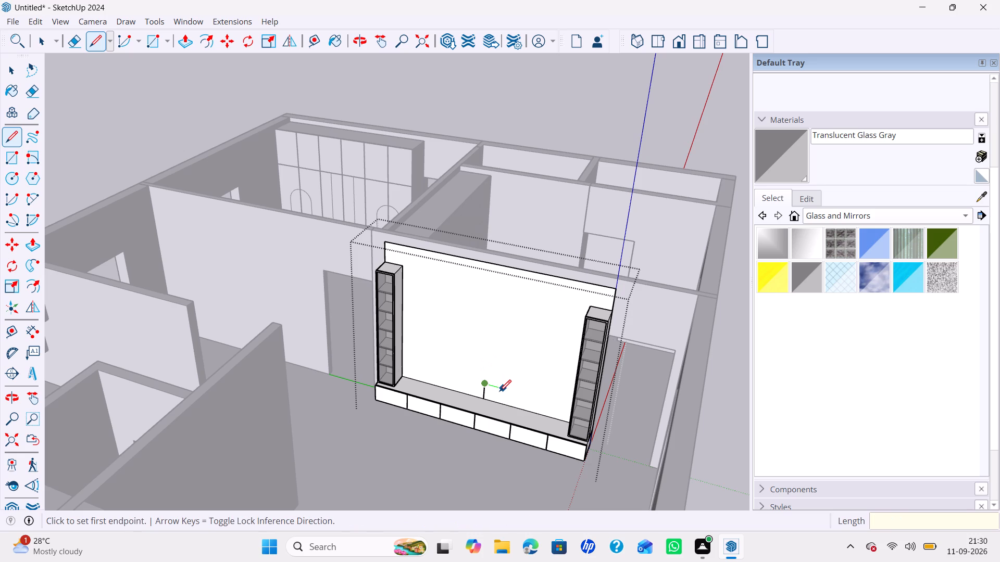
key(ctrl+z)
Draw a line 8" up from the midpoint of the base's rear edge and 3' along the wall toward the right-hand column.
click(486, 396)
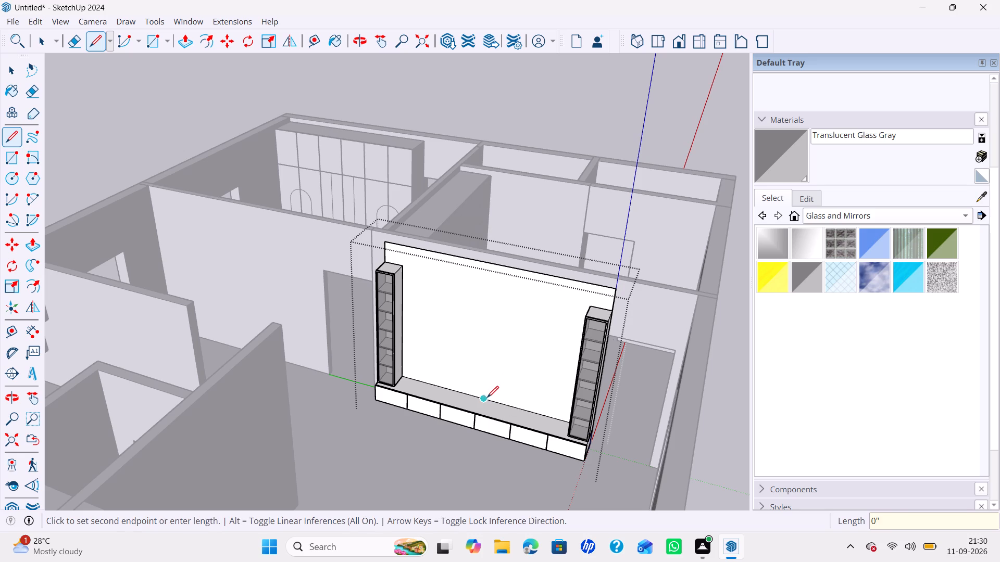
key(Up)
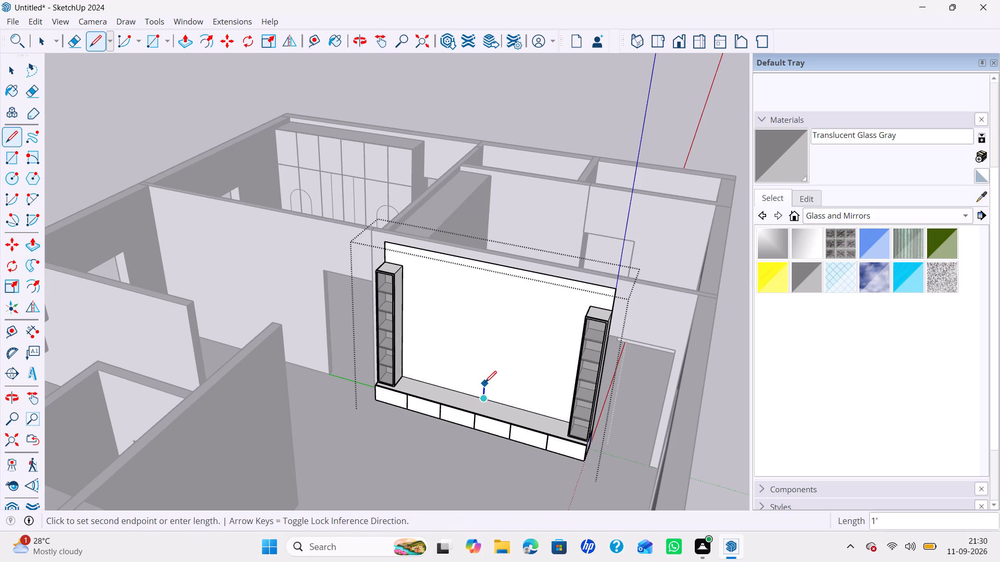
text(8")
key(Return)
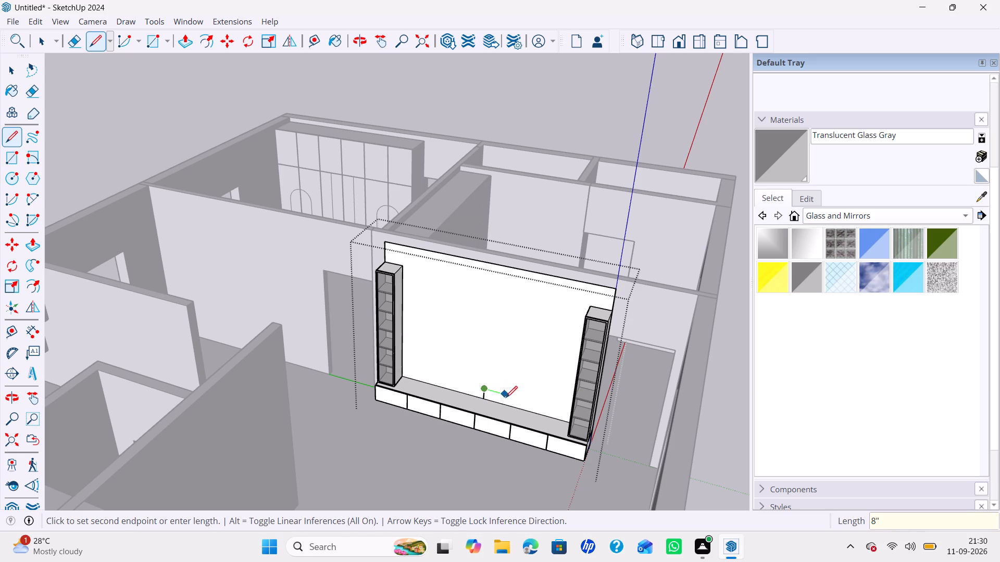
scroll(521, 400, down, 2)
middle_drag(520, 400, 562, 382)
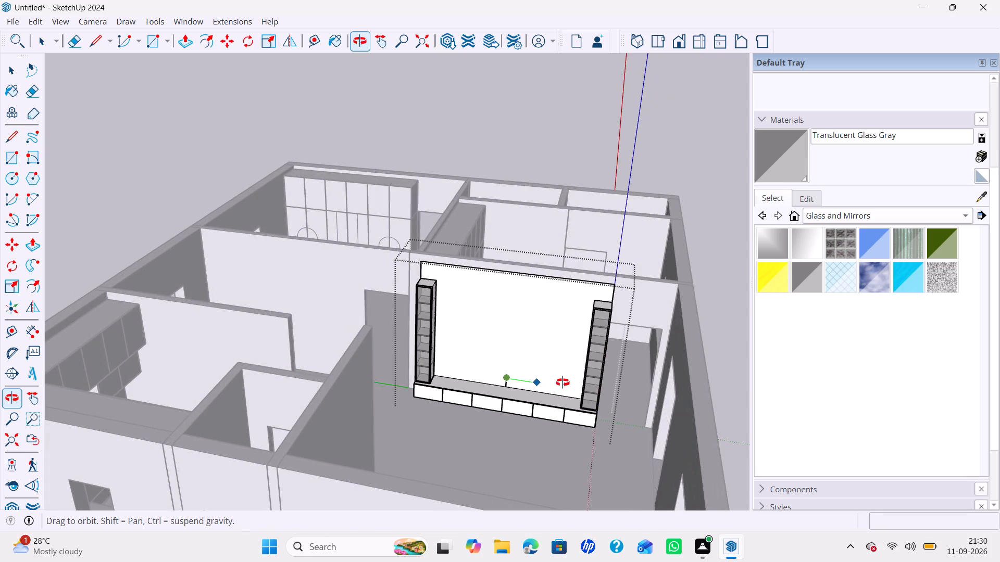
middle_drag(562, 382, 562, 382)
scroll(555, 386, up, 5)
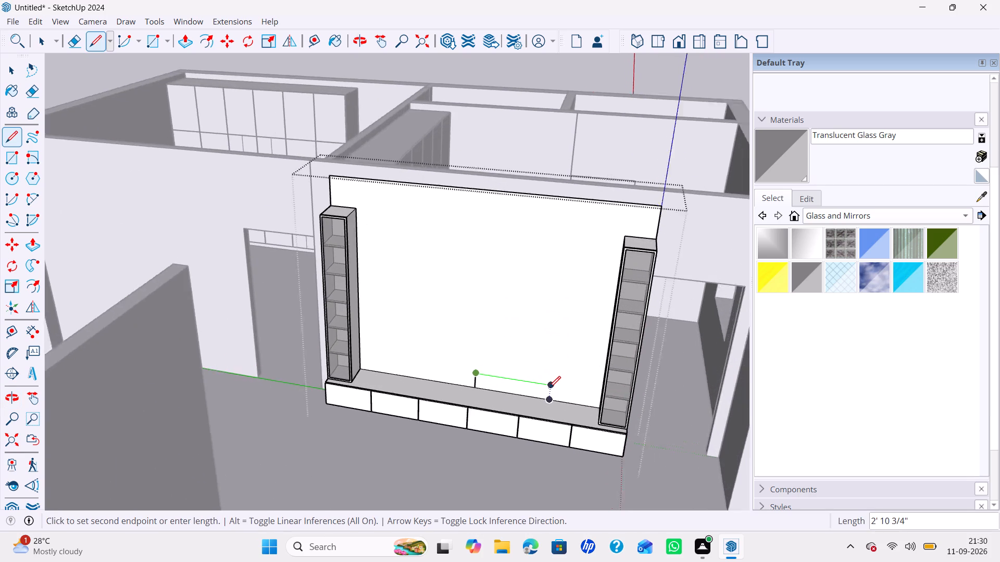
scroll(549, 388, up, 5)
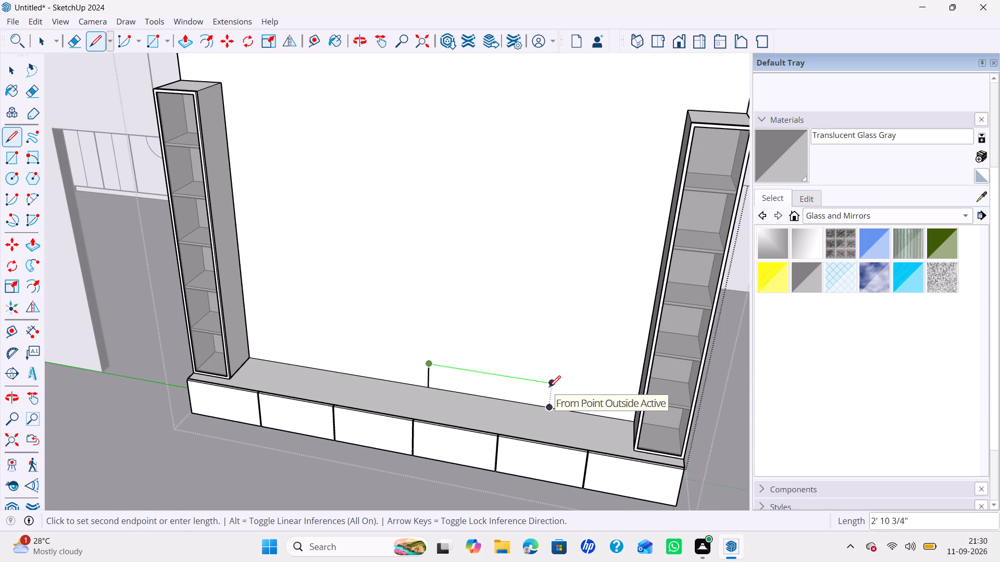
text(3')
key(Return)
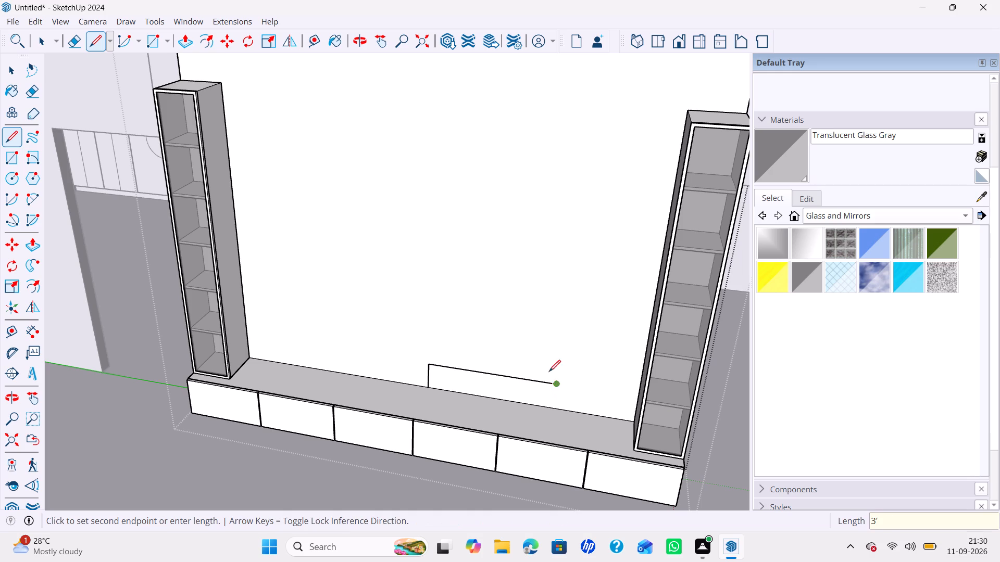
Continue the outline 4' up, 6' back across and 4' down, closing a 6' by 4' rectangle on the wall.
key(Up)
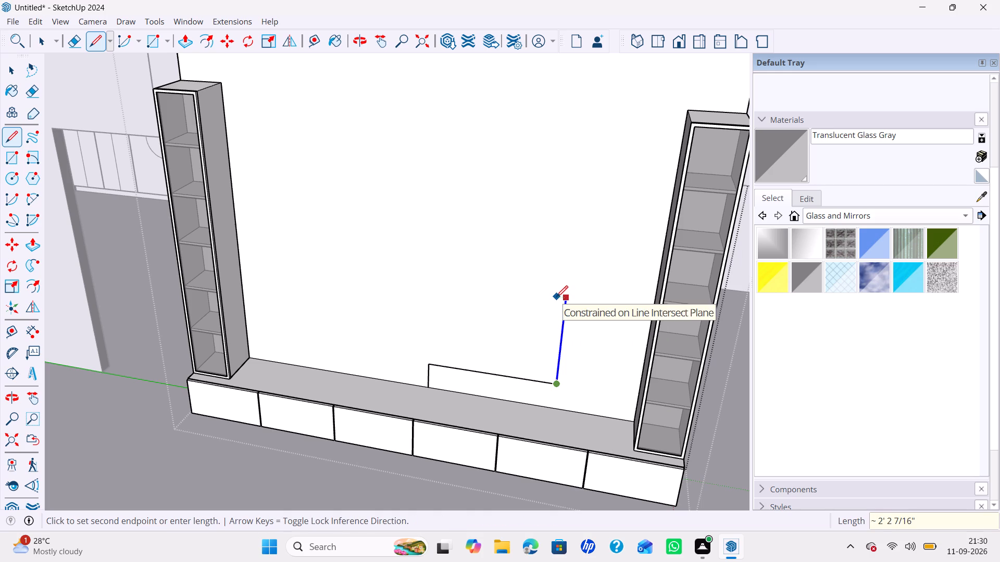
text(4')
key(Return)
key(Left)
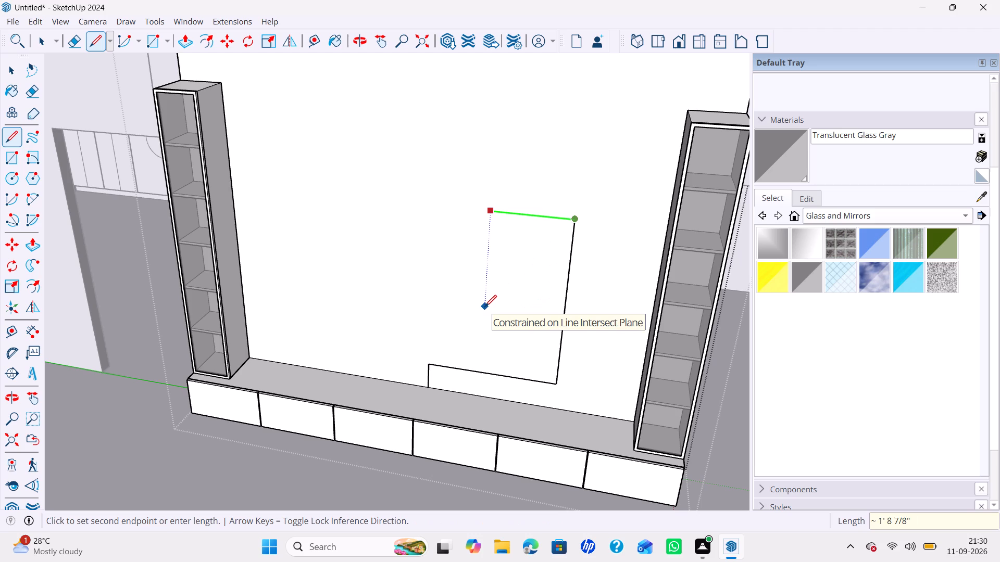
text(6')
key(Return)
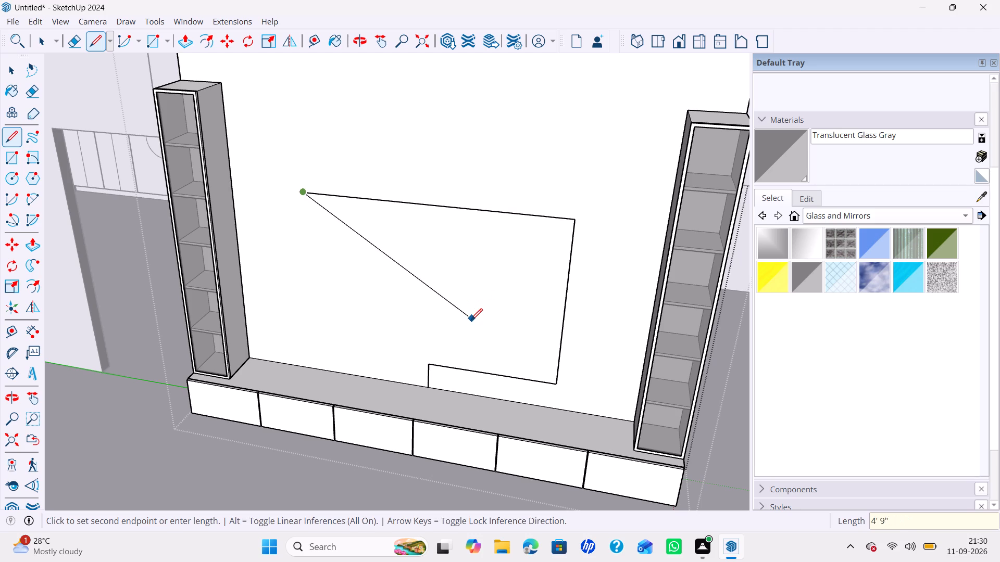
key(Up)
click(430, 366)
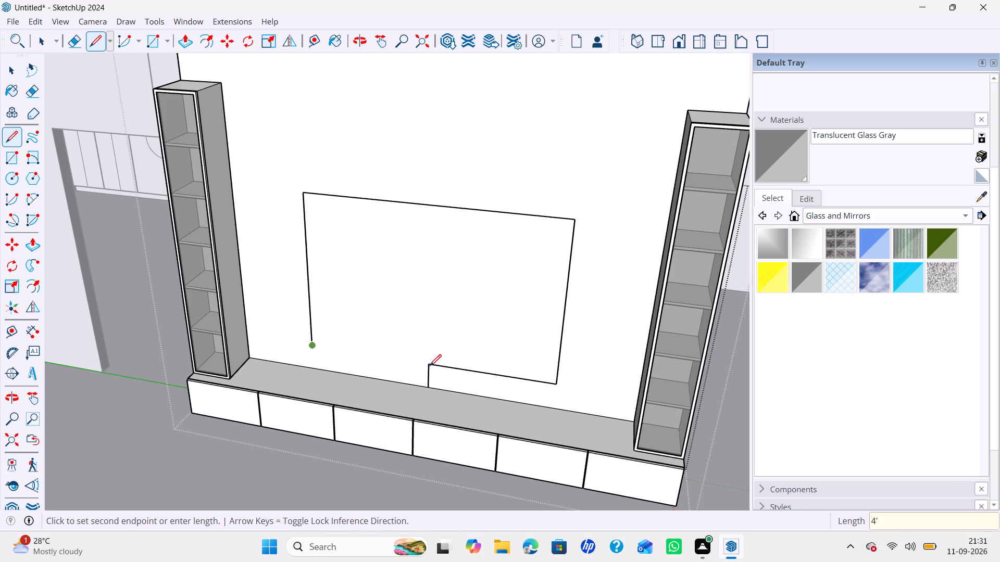
click(429, 365)
key(space)
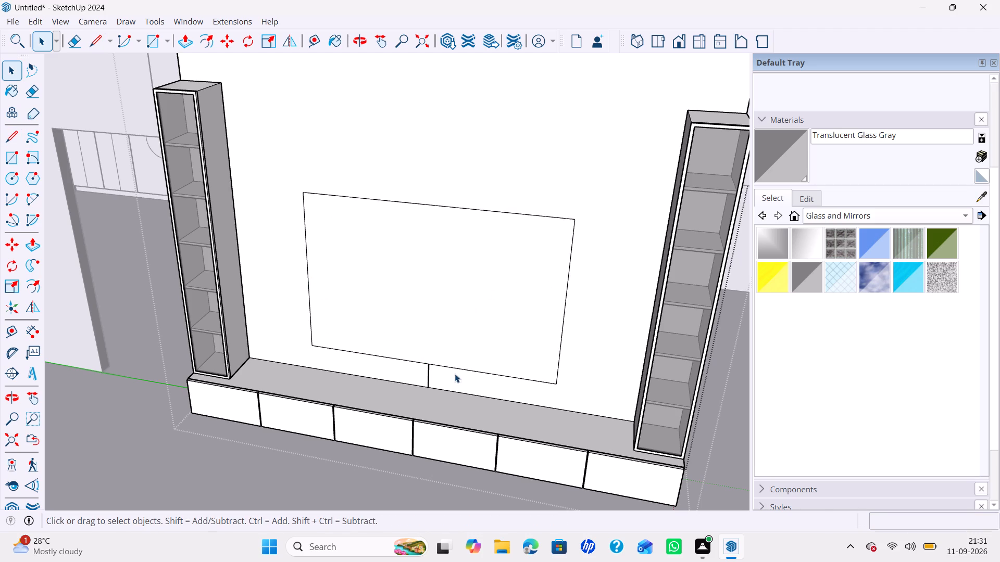
Erase the 8" vertical line between the base and the rectangle.
key(e)
drag(434, 377, 421, 380)
key(space)
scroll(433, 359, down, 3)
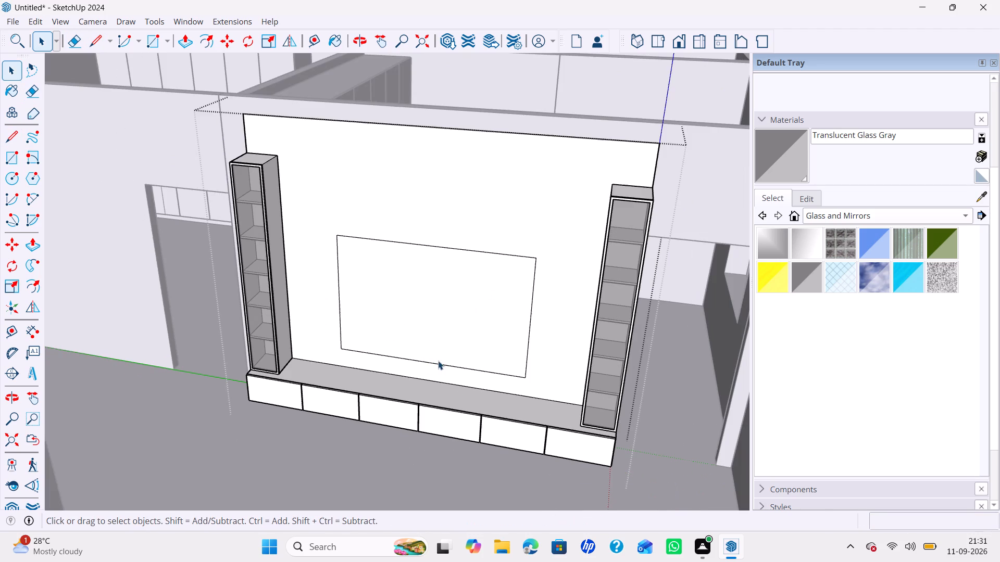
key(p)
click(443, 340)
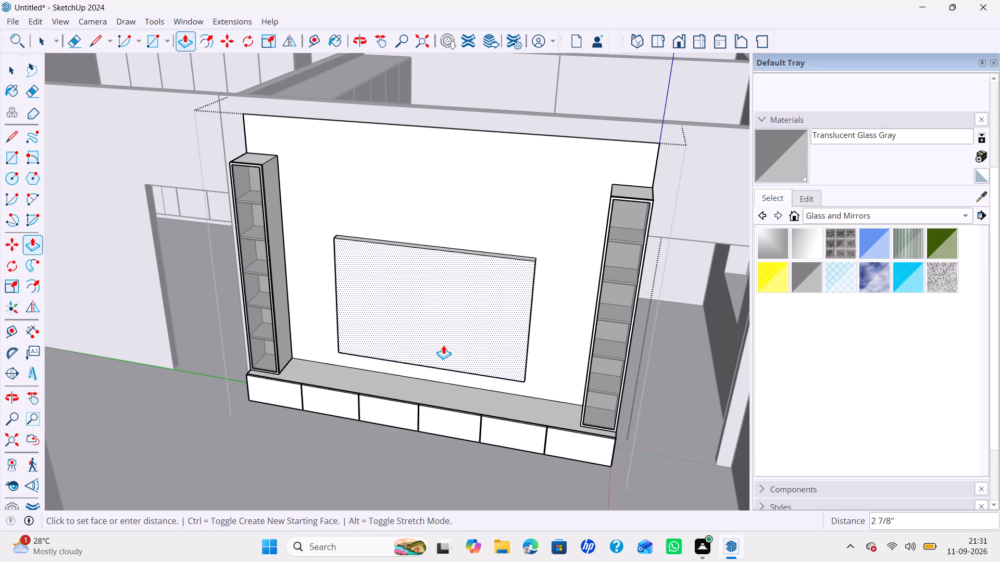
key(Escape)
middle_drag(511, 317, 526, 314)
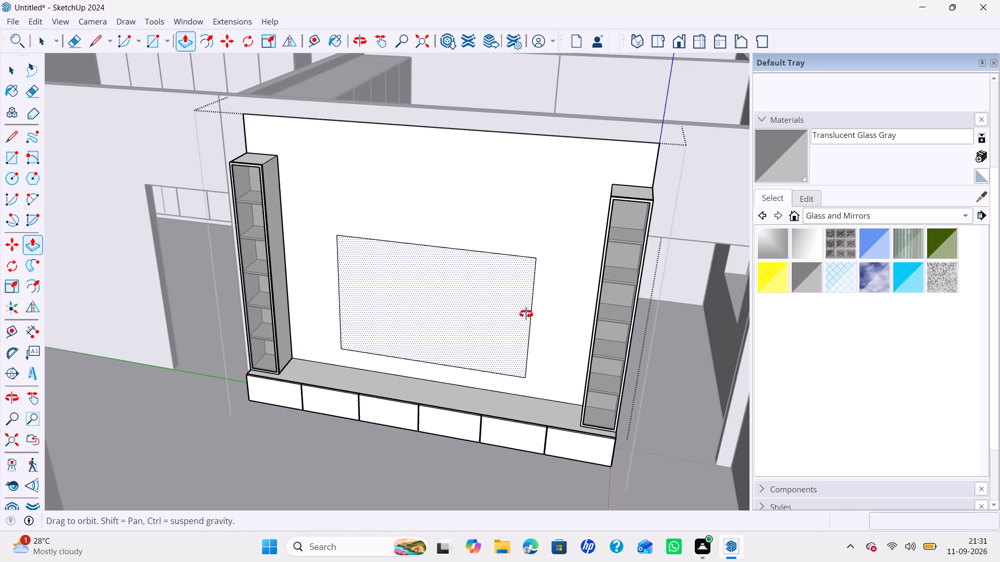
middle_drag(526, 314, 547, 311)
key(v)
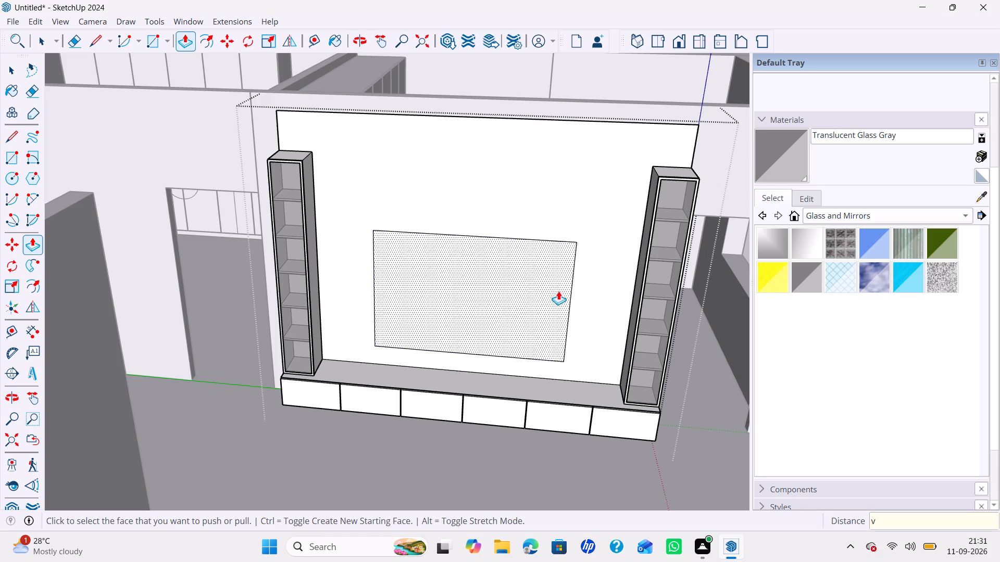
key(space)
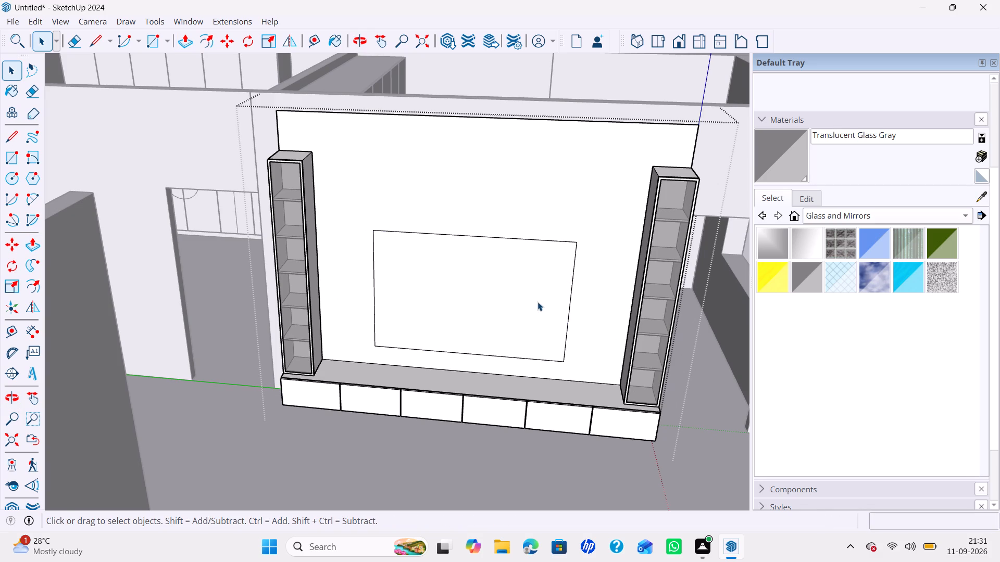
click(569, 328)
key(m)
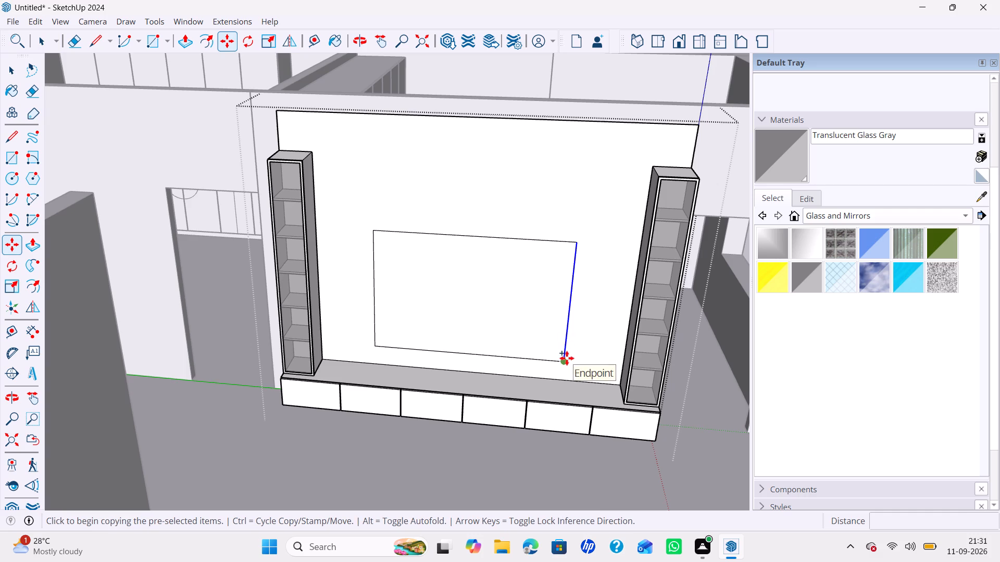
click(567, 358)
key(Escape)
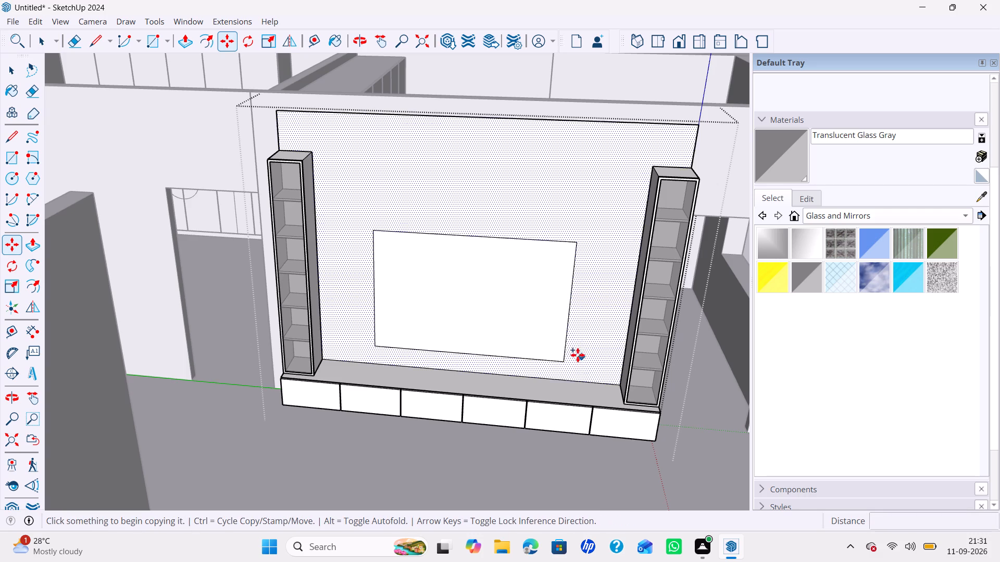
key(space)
Finish editing the living room wall unit group and return to the full house model.
scroll(548, 330, down, 3)
shift+middle_drag(545, 342, 479, 394)
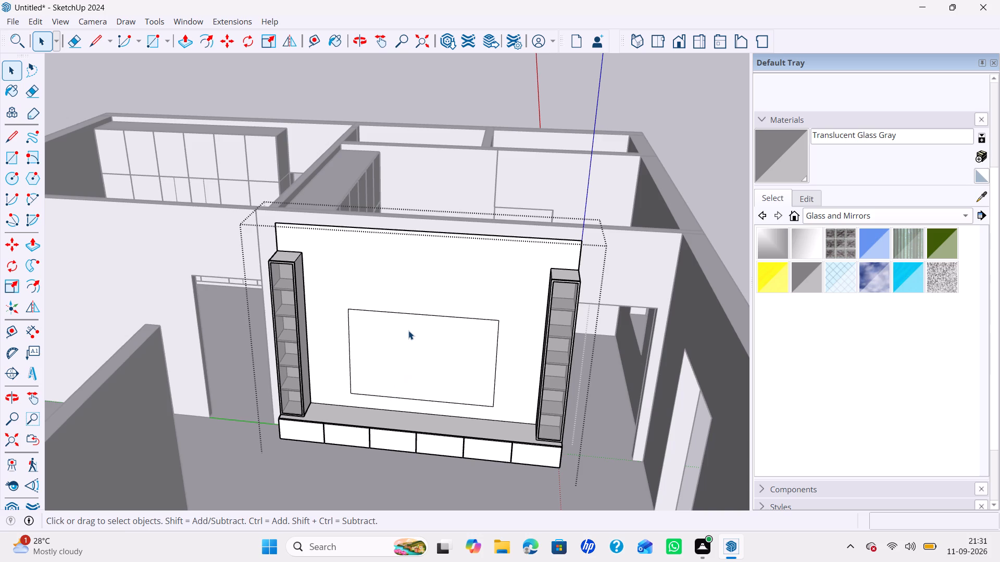
scroll(407, 325, down, 4)
middle_drag(407, 325, 389, 326)
middle_click(381, 328)
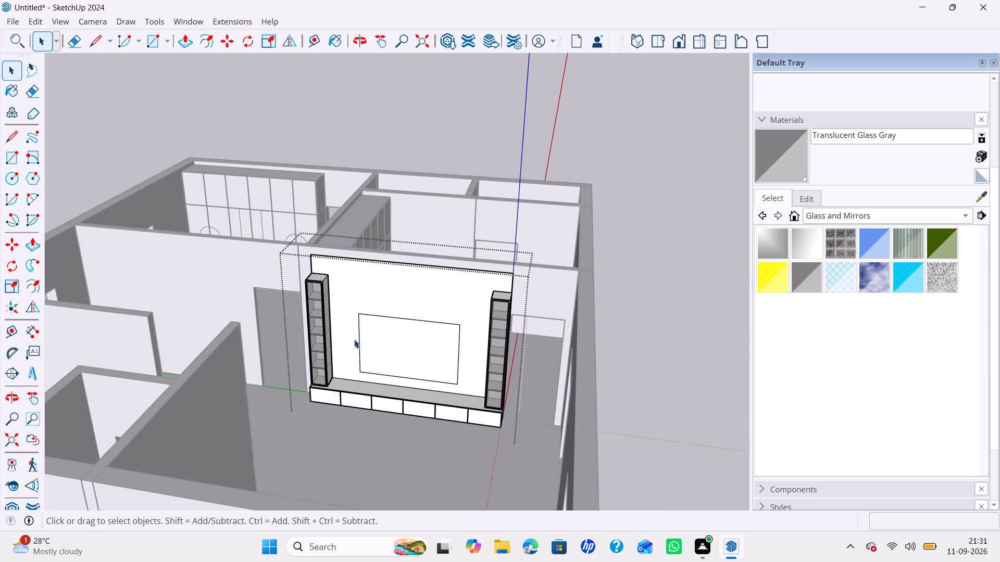
scroll(394, 328, down, 5)
middle_drag(379, 359, 349, 352)
middle_drag(295, 352, 277, 356)
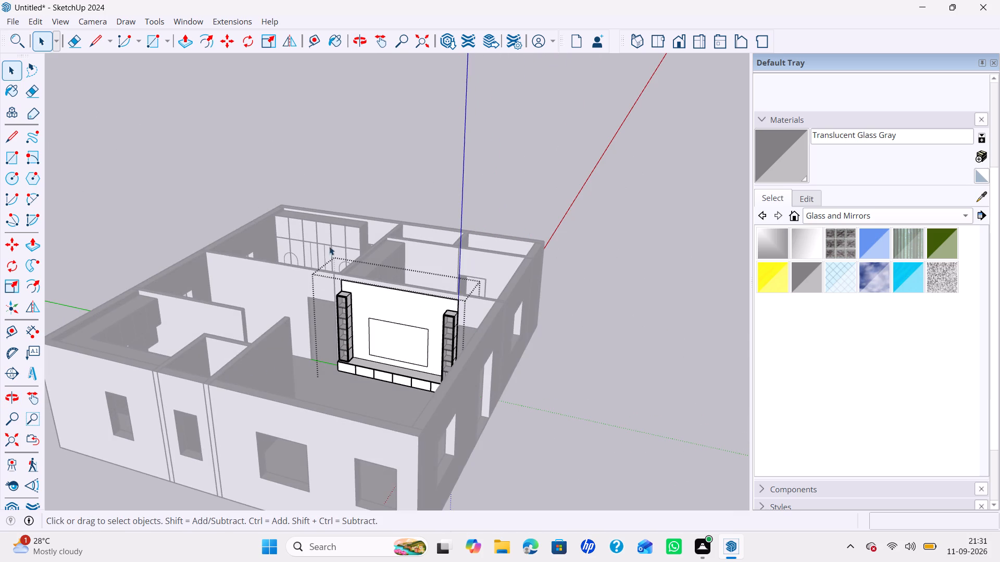
double_click(356, 190)
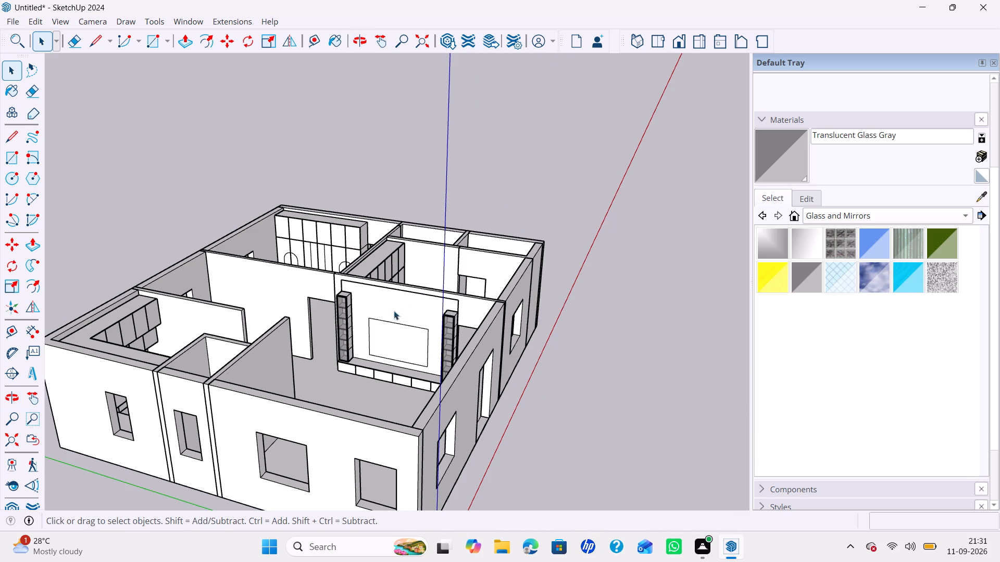
Examine the whole house layout from above and from the entrance side, including the wardrobes and the wall unit.
scroll(299, 353, down, 5)
shift+middle_drag(320, 361, 361, 376)
middle_drag(318, 384, 129, 441)
scroll(226, 373, up, 2)
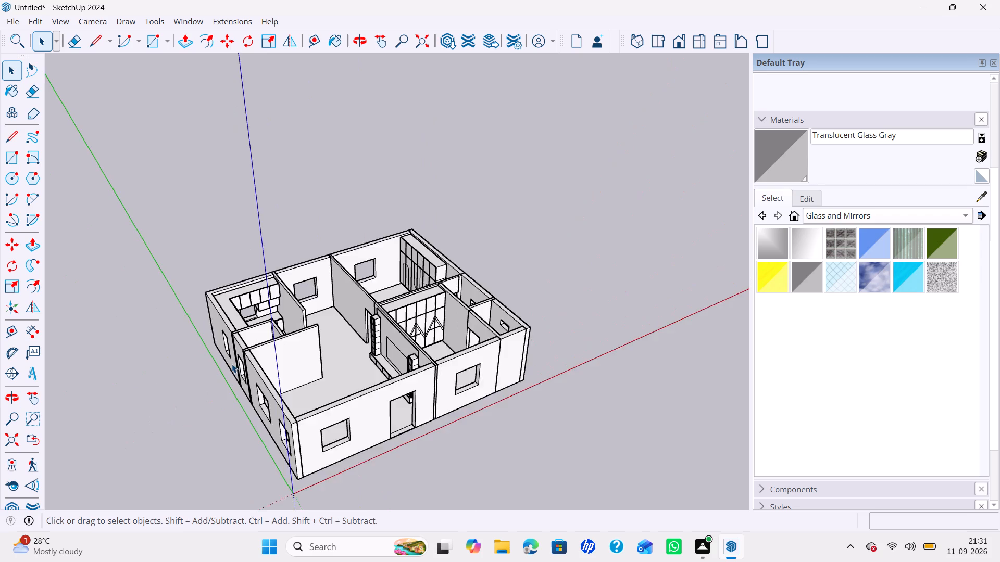
scroll(232, 364, up, 5)
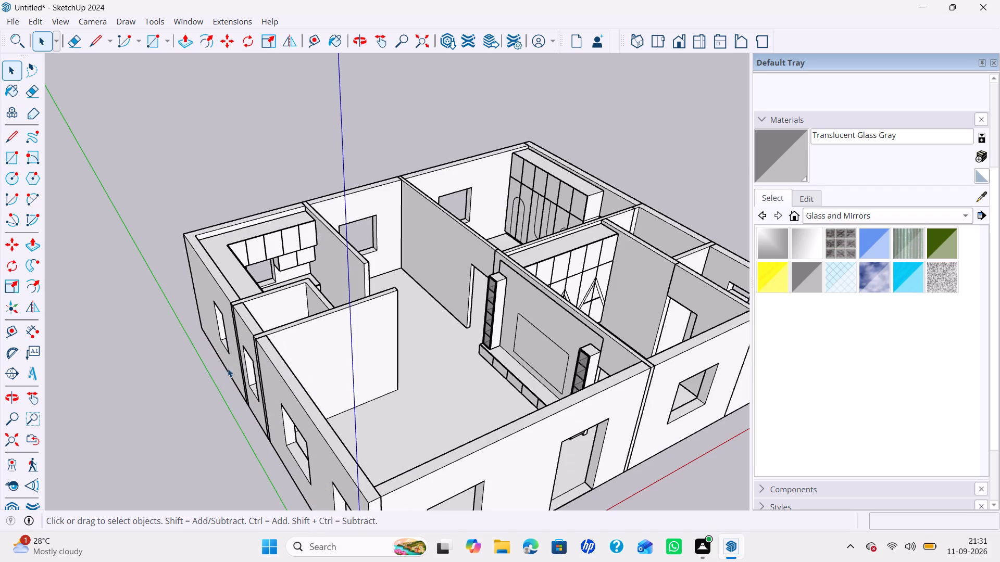
middle_drag(334, 372, 176, 451)
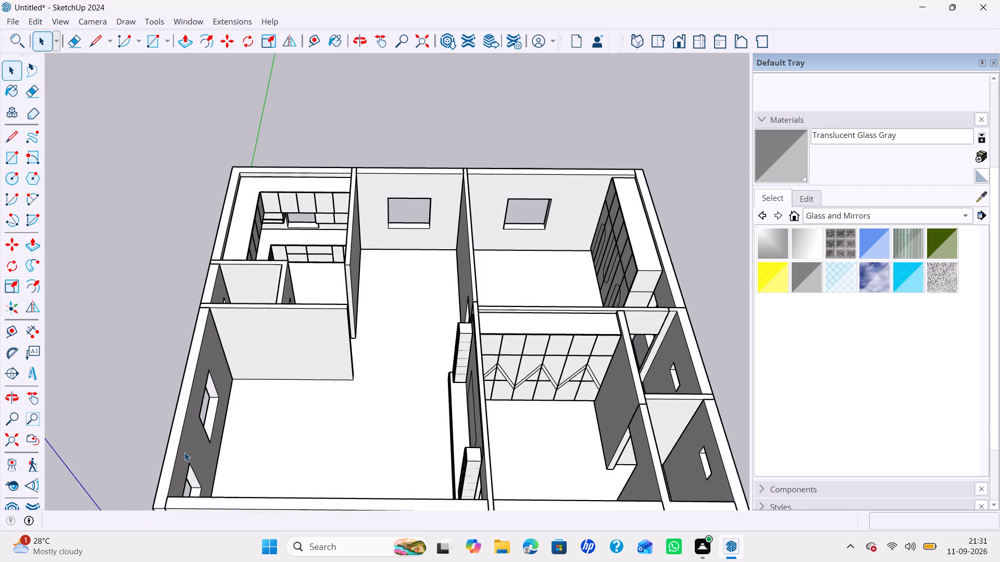
scroll(272, 416, down, 13)
scroll(286, 405, up, 3)
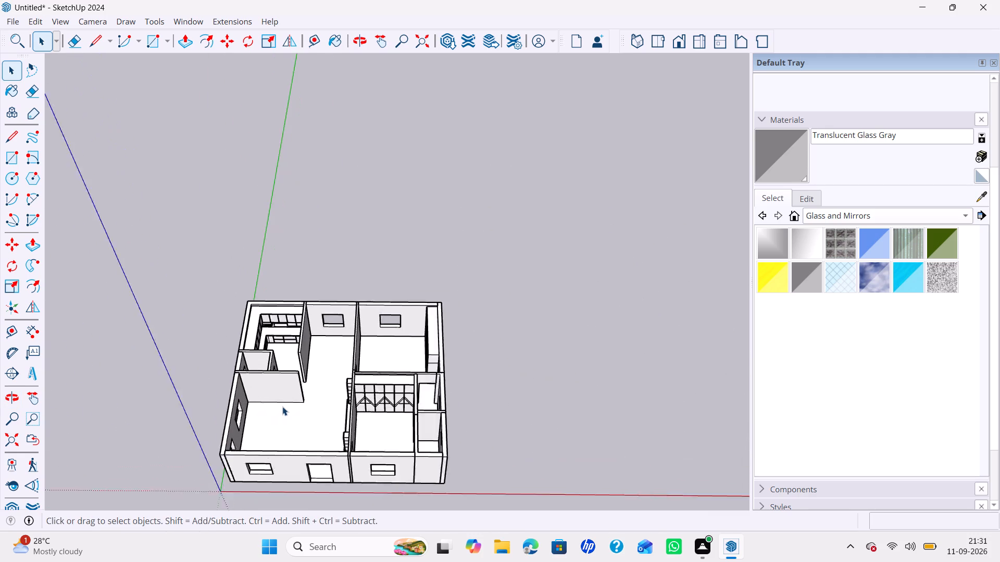
scroll(282, 406, up, 8)
middle_drag(292, 407, 432, 334)
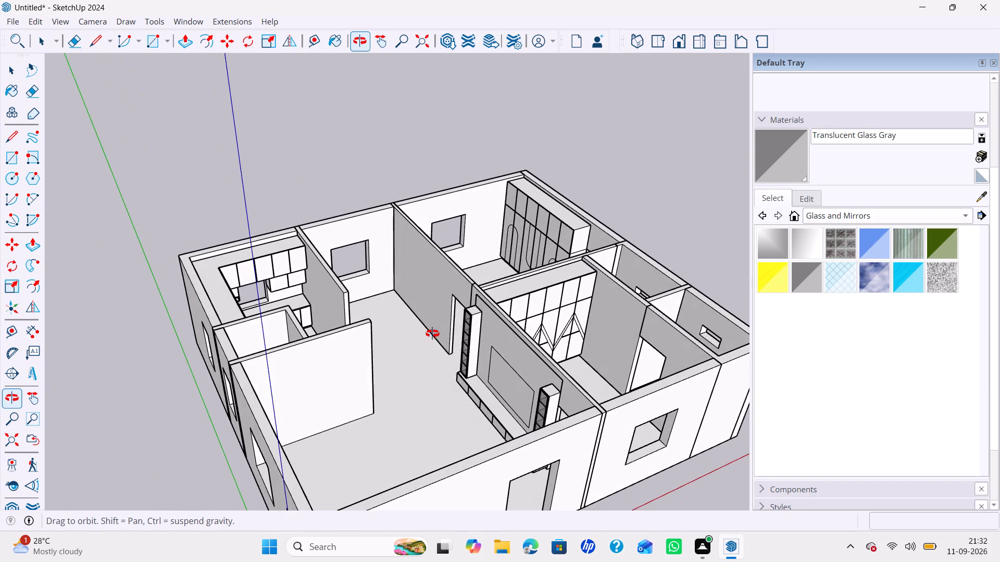
middle_drag(432, 334, 432, 334)
middle_click(431, 334)
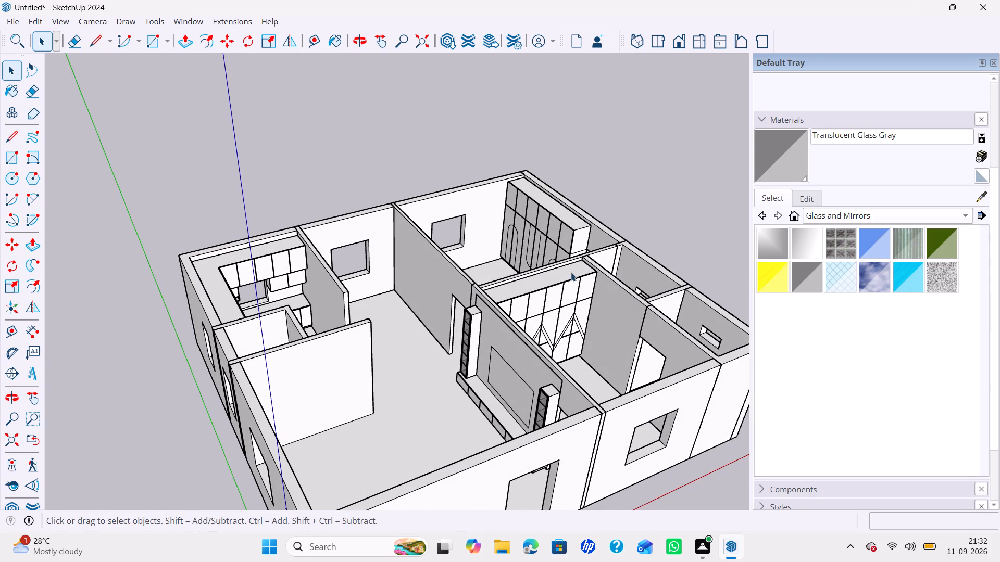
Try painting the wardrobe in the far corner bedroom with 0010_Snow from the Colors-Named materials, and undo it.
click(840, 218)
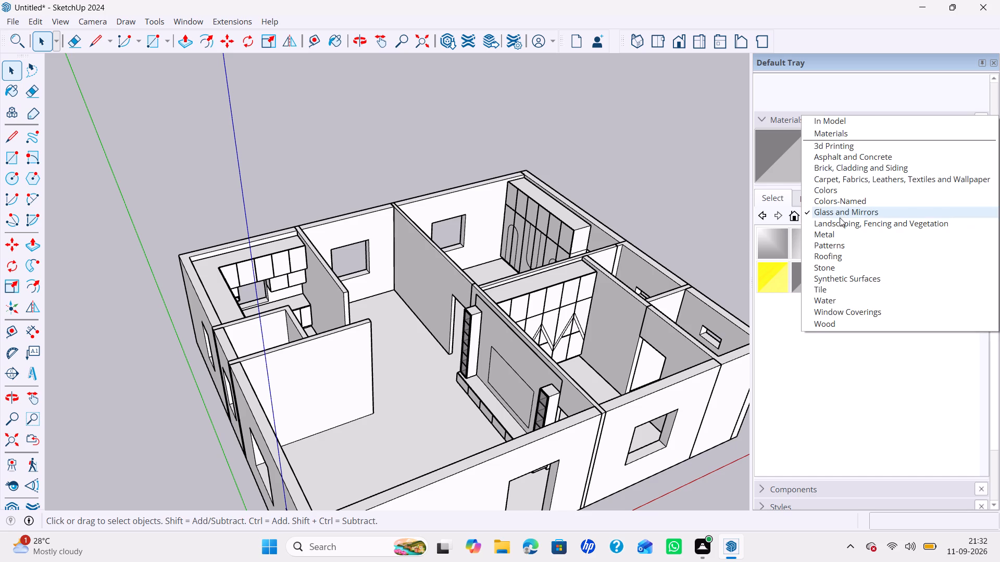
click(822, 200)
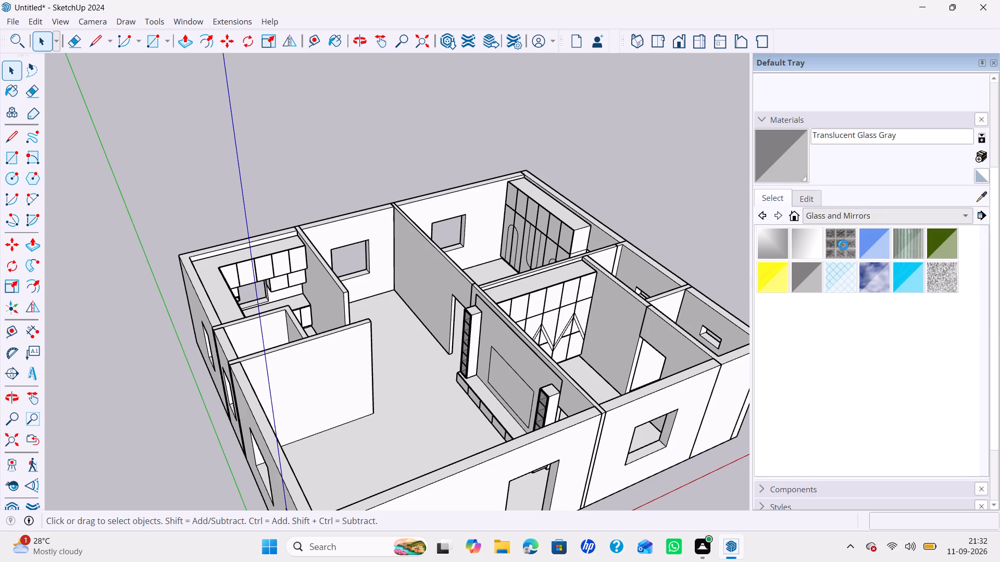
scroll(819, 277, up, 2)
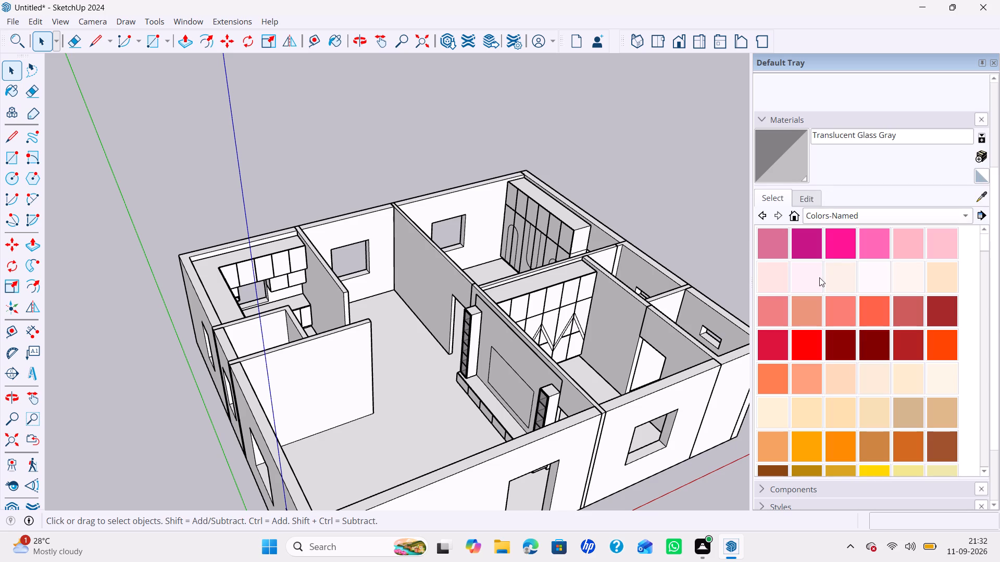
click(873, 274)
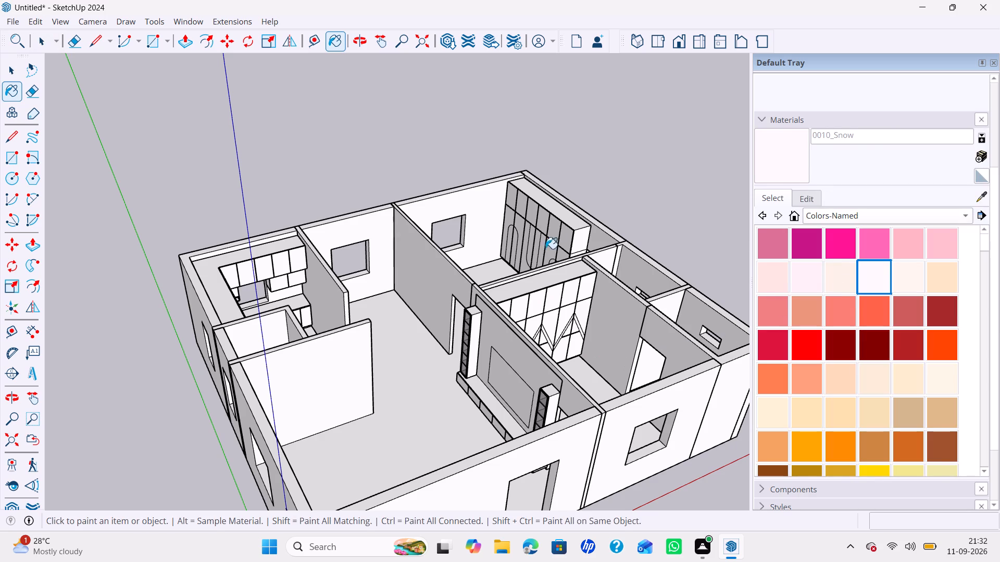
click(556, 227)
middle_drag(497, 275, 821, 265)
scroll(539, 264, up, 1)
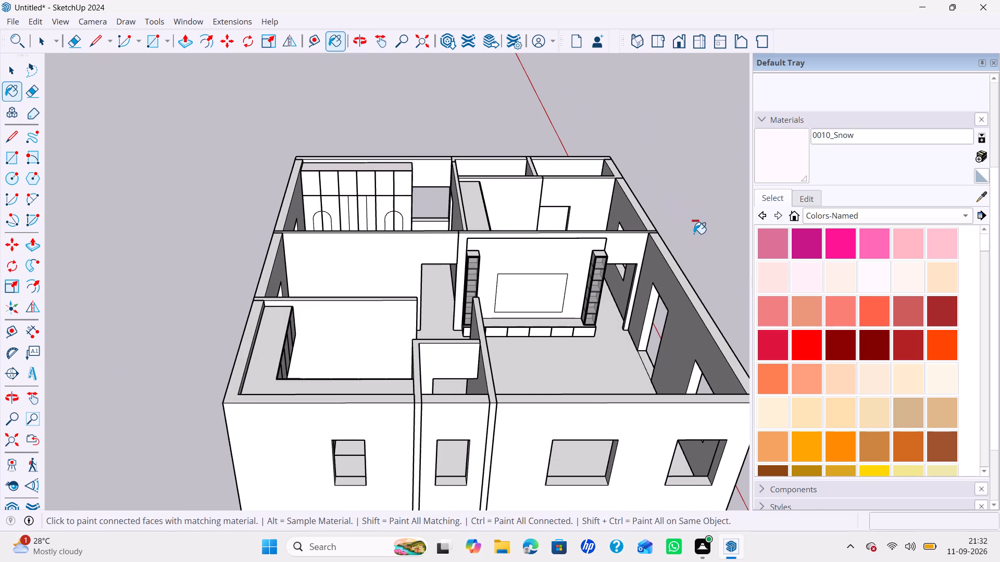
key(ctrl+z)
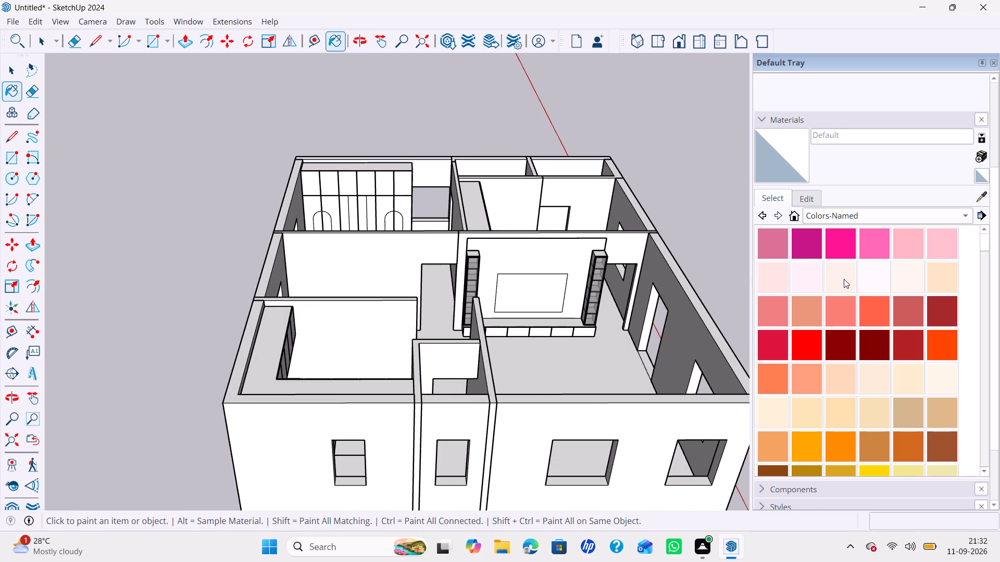
Paint the far corner bedroom's wardrobe, the one with arched door outlines, with 0009_Linen from the Colors-Named materials.
click(844, 279)
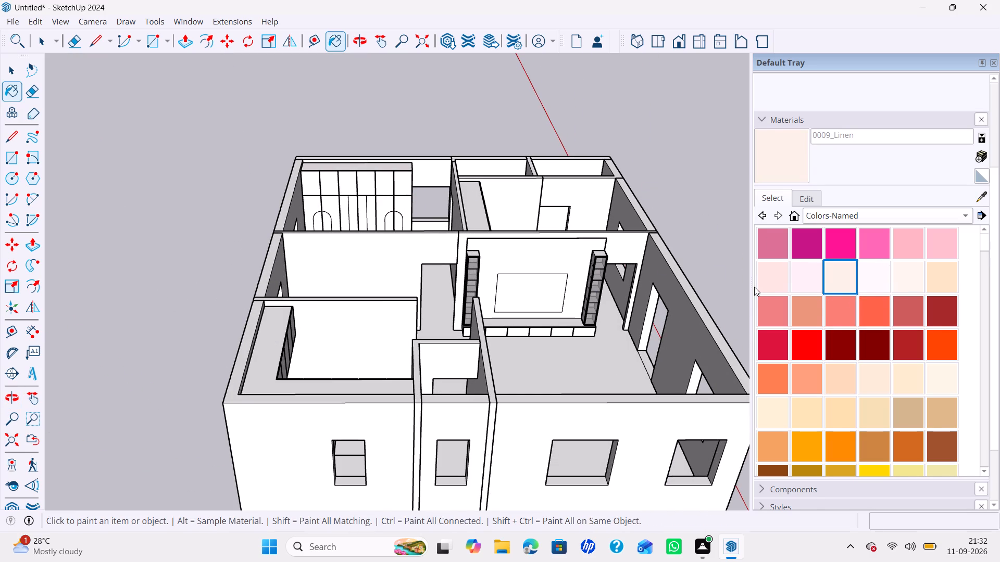
click(347, 206)
scroll(374, 206, up, 7)
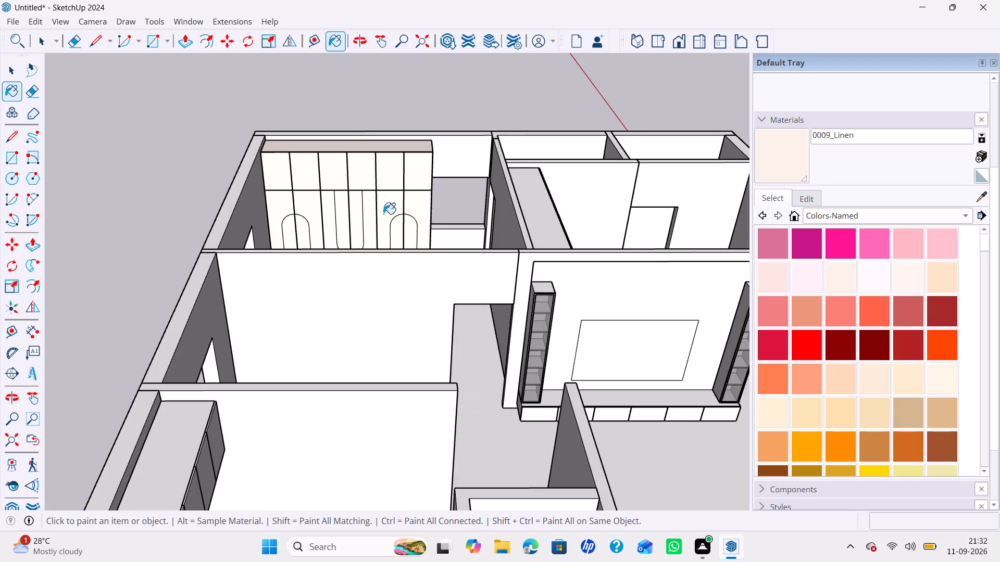
scroll(383, 214, up, 3)
middle_drag(411, 223, 168, 275)
scroll(168, 274, up, 1)
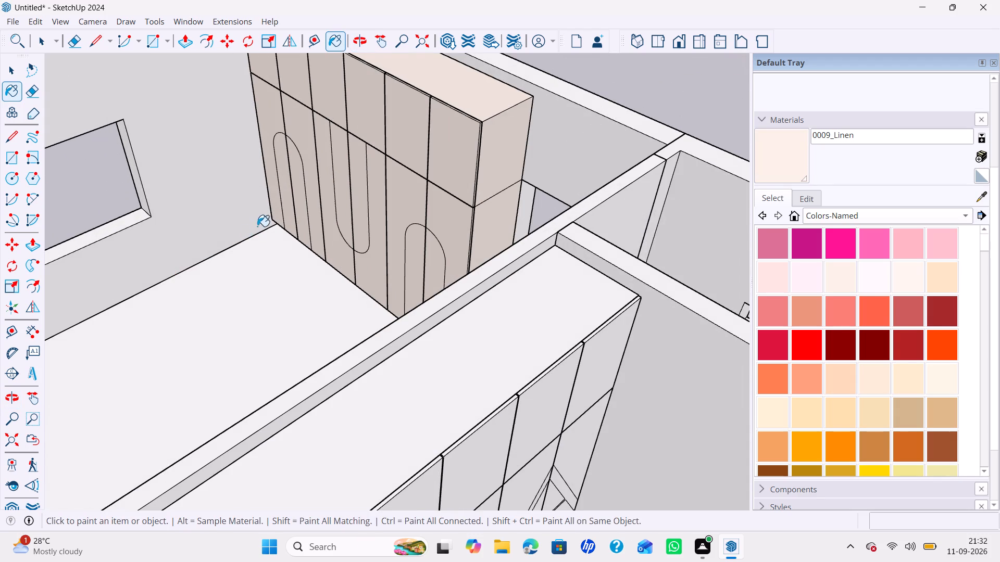
shift+middle_drag(265, 248, 297, 376)
middle_drag(354, 313, 363, 283)
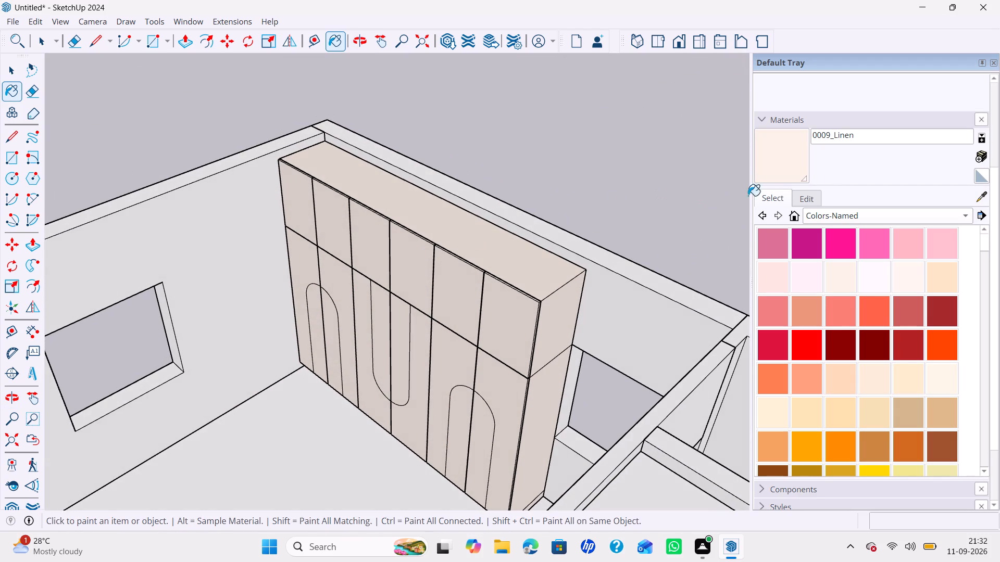
Darken the 0009_Linen material's colour slightly on the wardrobe and finish painting.
click(799, 198)
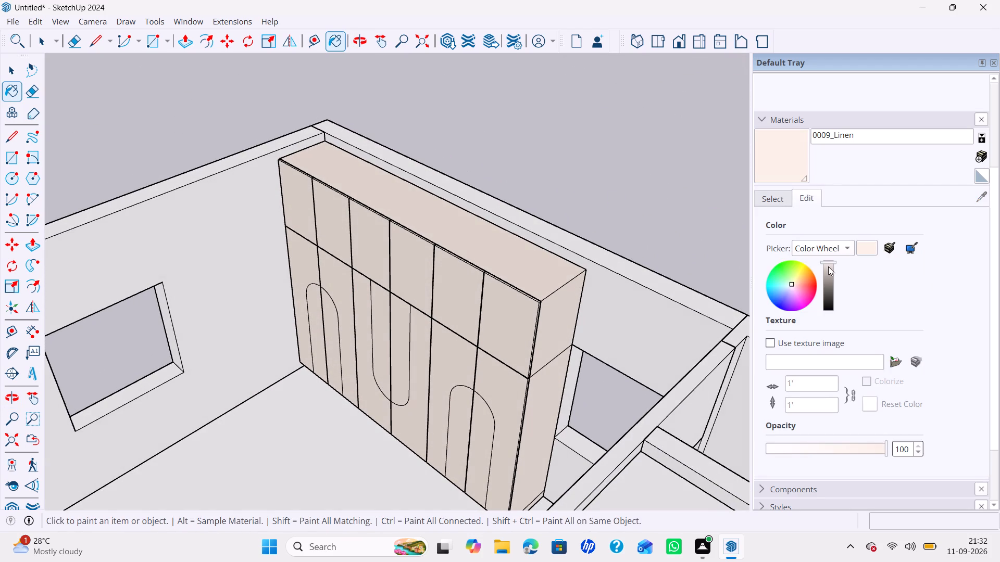
click(828, 266)
scroll(673, 287, up, 1)
scroll(638, 300, down, 4)
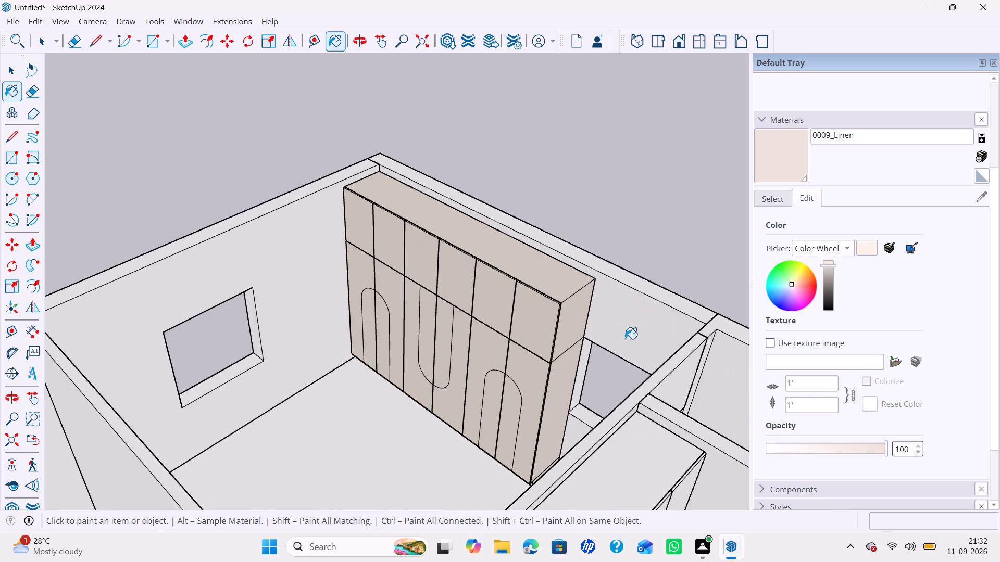
key(space)
key(space)
key(space)
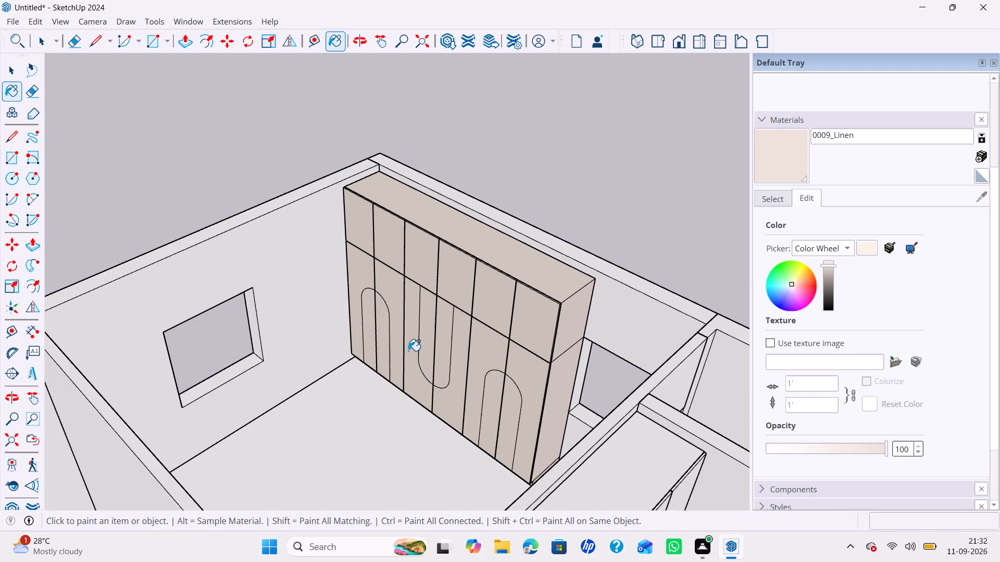
key(Escape)
key(space)
click(402, 346)
key(space)
Open the wardrobe's first lower door and paint its half of the first arch with 0129_WhiteSmoke from the Colors-Named materials.
double_click(415, 336)
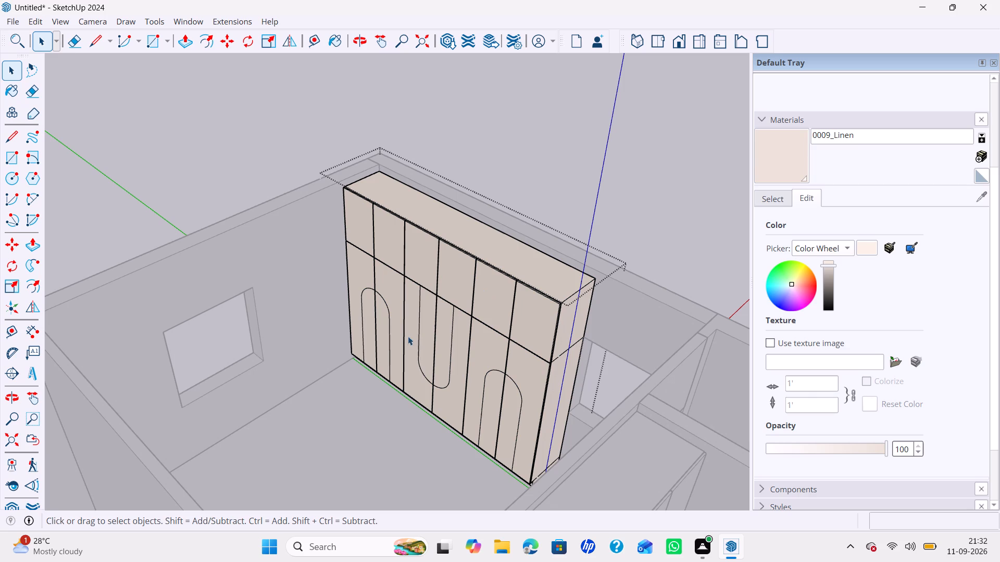
click(368, 302)
double_click(367, 302)
scroll(365, 302, up, 1)
middle_drag(372, 306, 417, 241)
scroll(417, 241, up, 1)
double_click(360, 285)
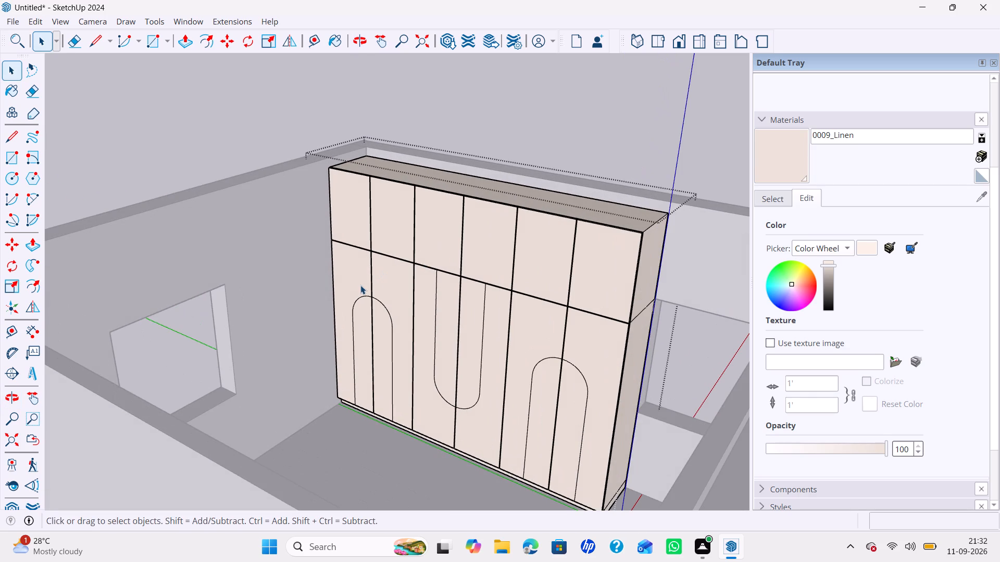
scroll(361, 327, up, 4)
middle_drag(360, 336, 349, 324)
scroll(353, 332, up, 1)
double_click(353, 320)
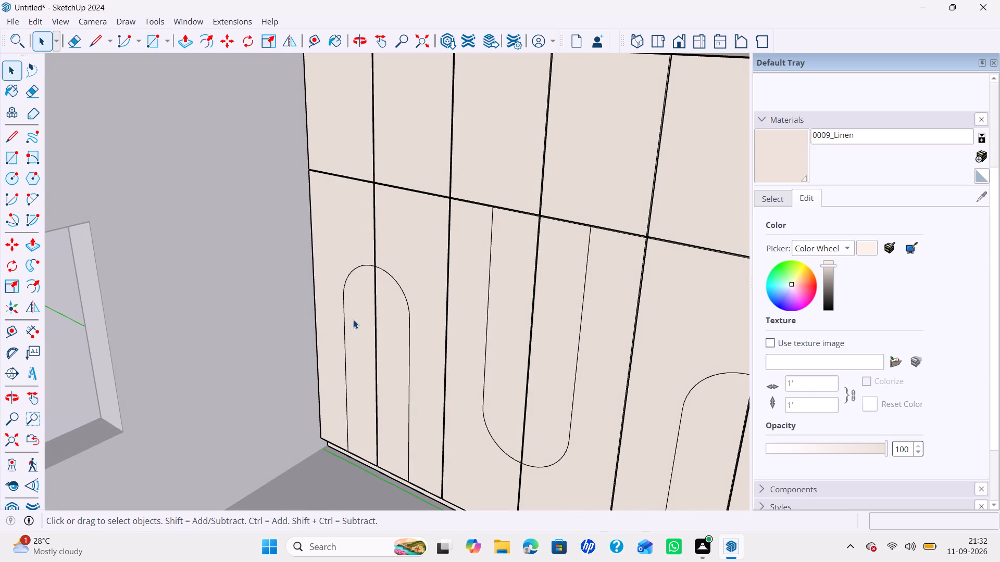
middle_drag(367, 351, 430, 351)
click(380, 330)
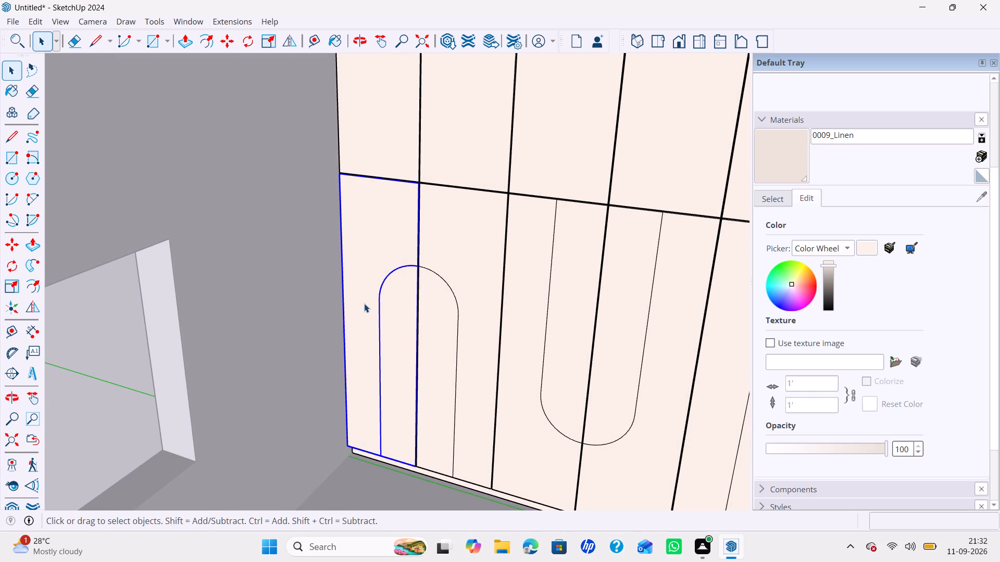
double_click(365, 301)
click(386, 270)
scroll(386, 270, up, 2)
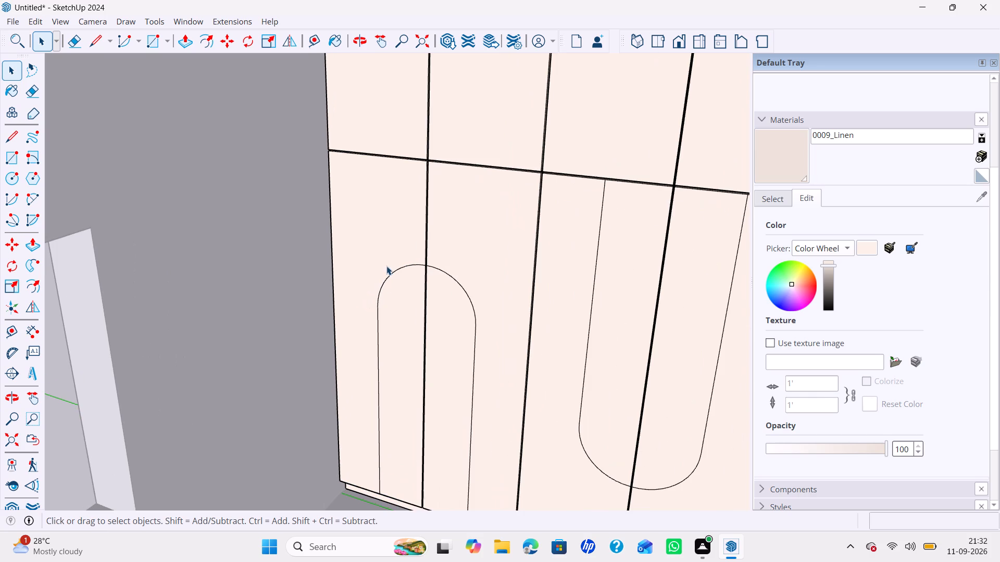
scroll(417, 302, down, 3)
middle_drag(416, 309, 470, 312)
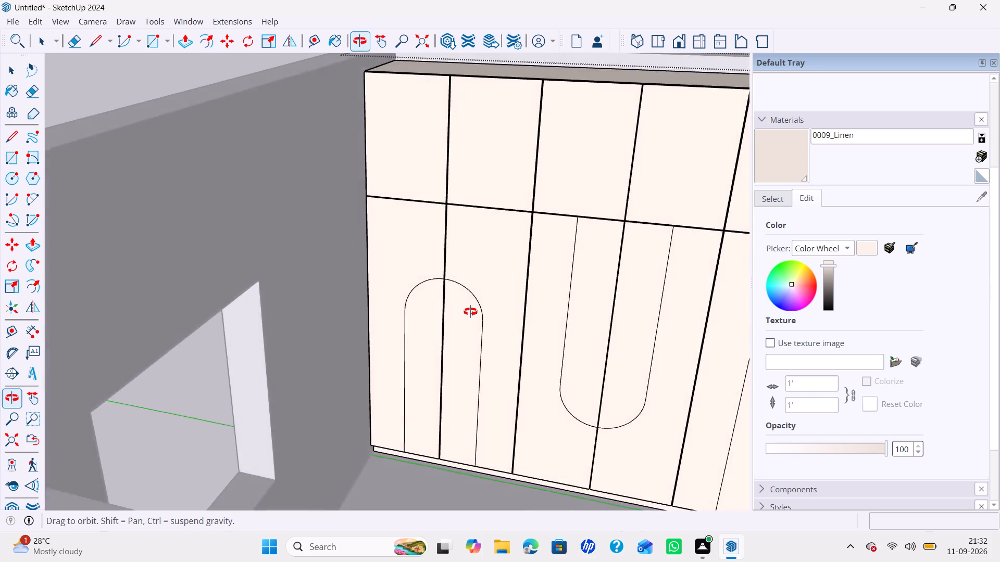
middle_drag(470, 312, 472, 305)
scroll(454, 293, up, 5)
scroll(428, 257, up, 5)
click(426, 289)
double_click(419, 265)
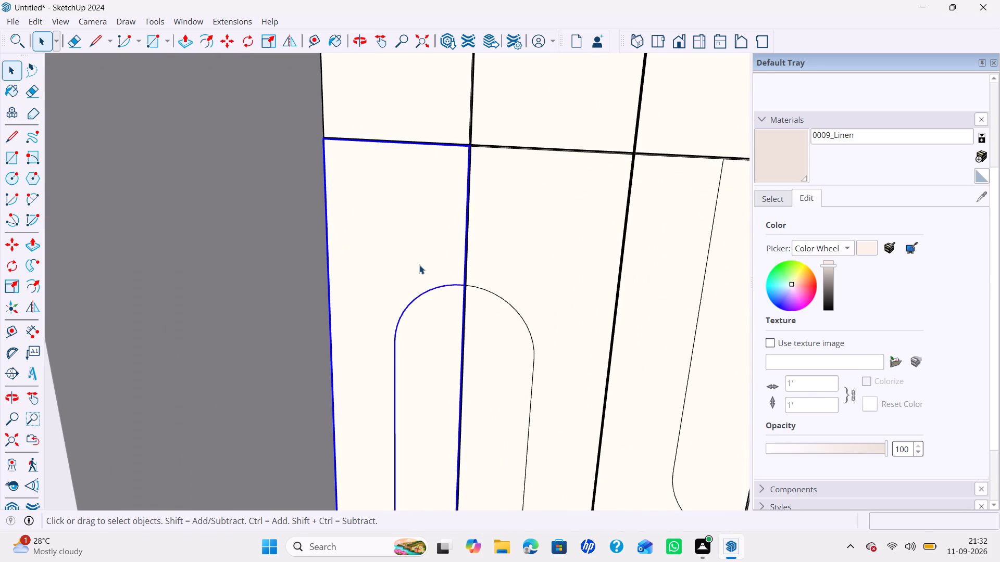
click(421, 278)
click(426, 298)
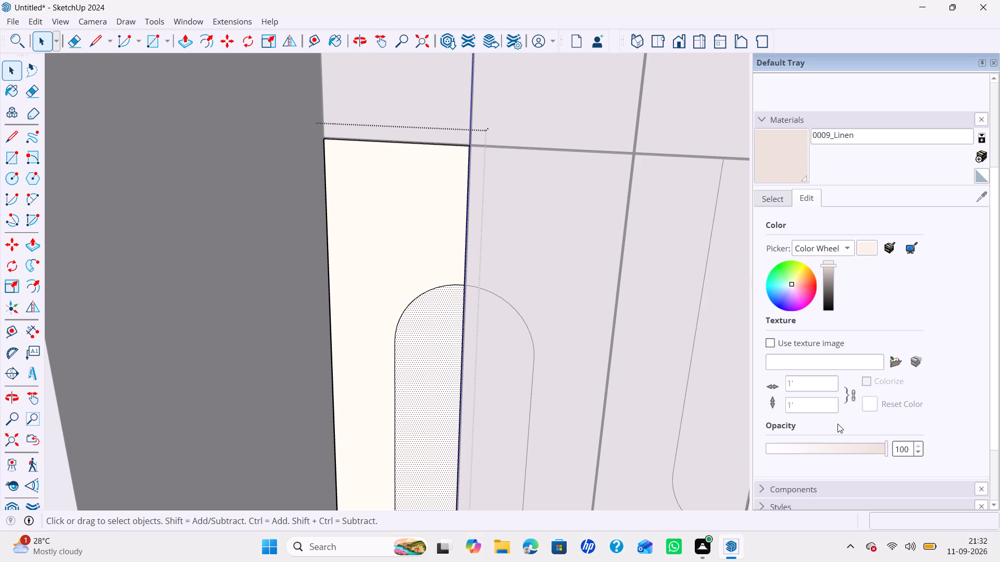
click(775, 203)
scroll(870, 257, down, 6)
scroll(885, 301, down, 16)
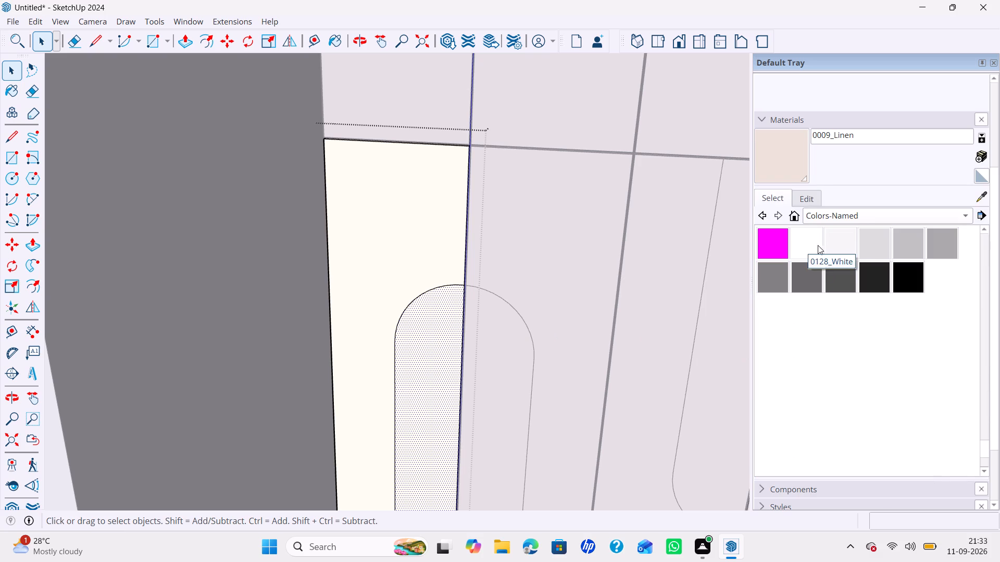
click(845, 240)
click(435, 355)
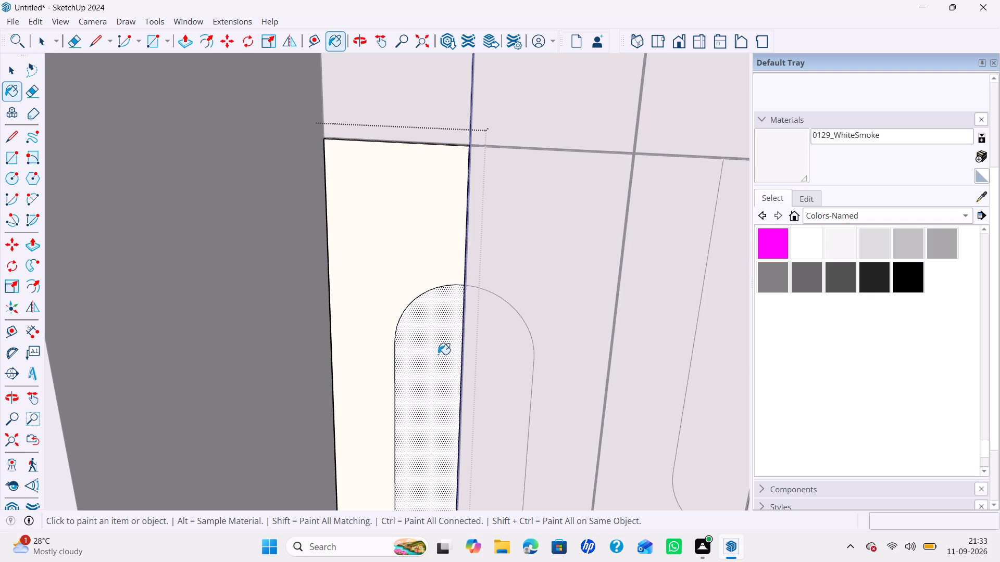
Darken the 0129_WhiteSmoke material's colour slightly, reapply it to the first door's arch half, and leave that door's editing.
scroll(461, 330, down, 5)
middle_drag(480, 330, 472, 357)
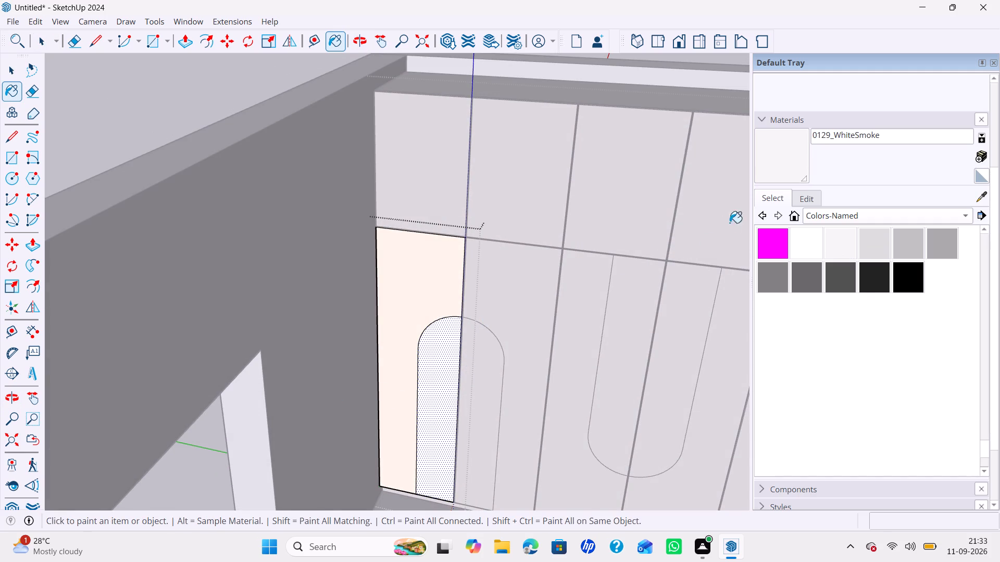
click(801, 196)
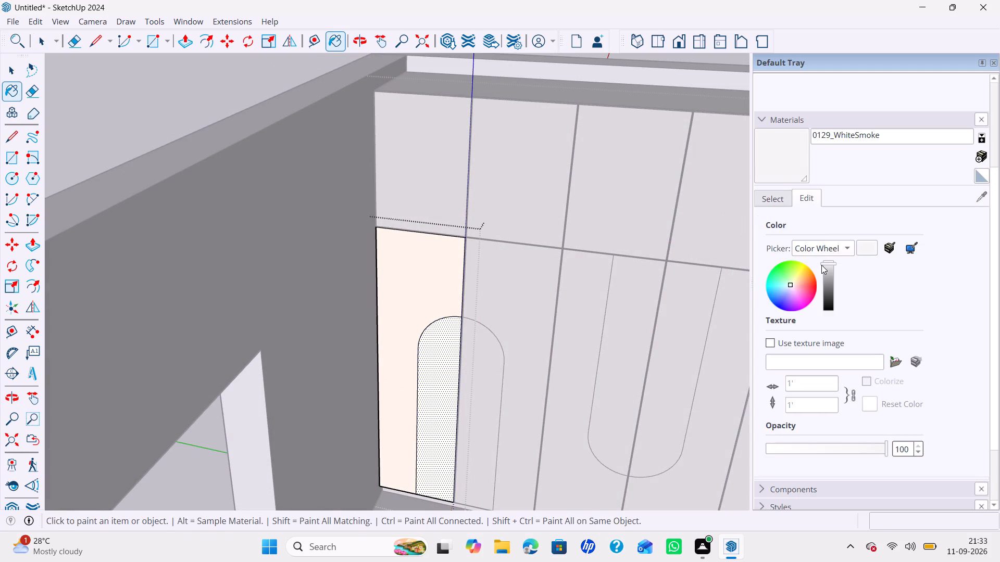
click(821, 265)
scroll(831, 266, up, 5)
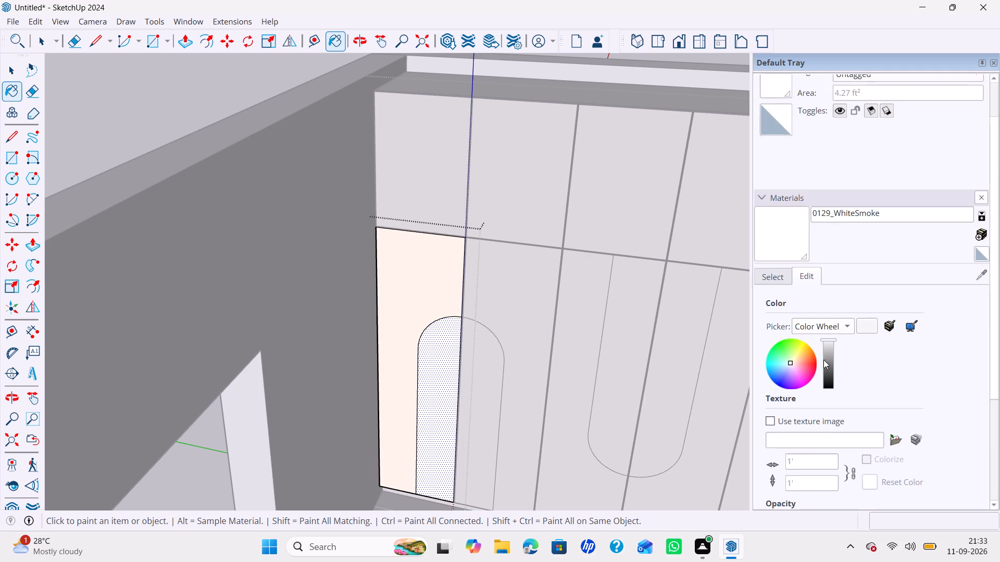
scroll(822, 362, up, 2)
scroll(820, 392, down, 1)
scroll(828, 390, up, 1)
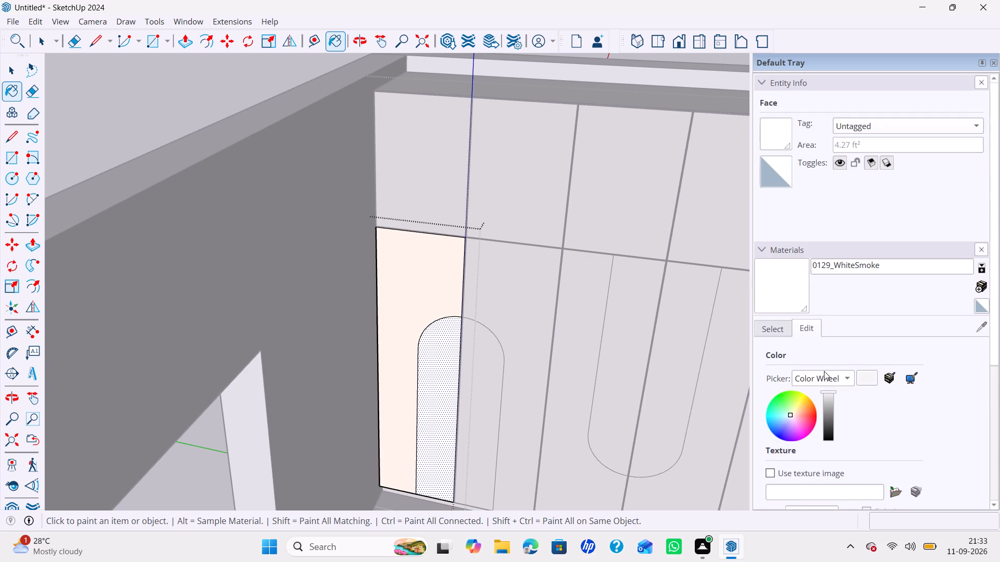
click(829, 392)
key(space)
key(space)
key(Escape)
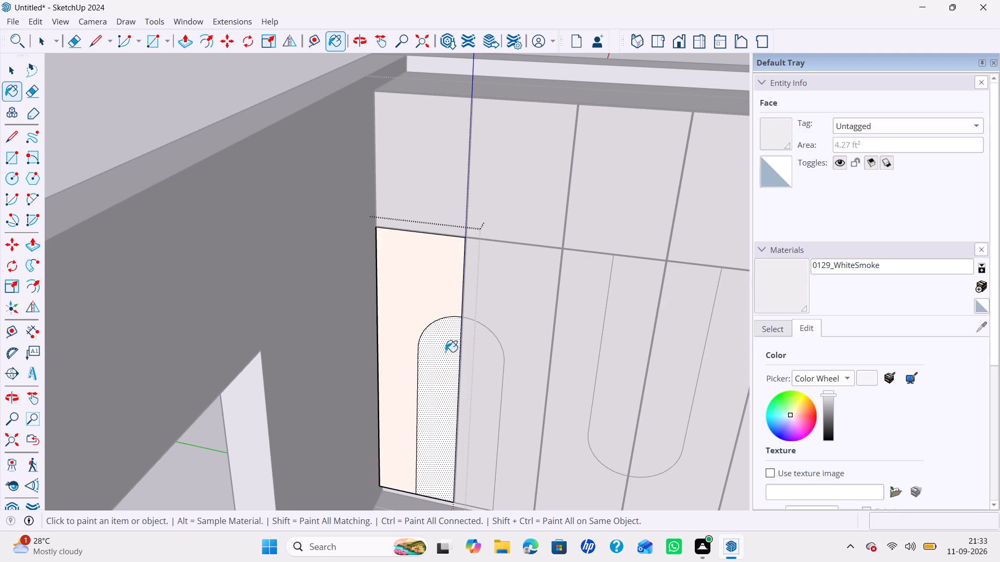
key(space)
click(445, 352)
key(space)
middle_drag(508, 299, 486, 344)
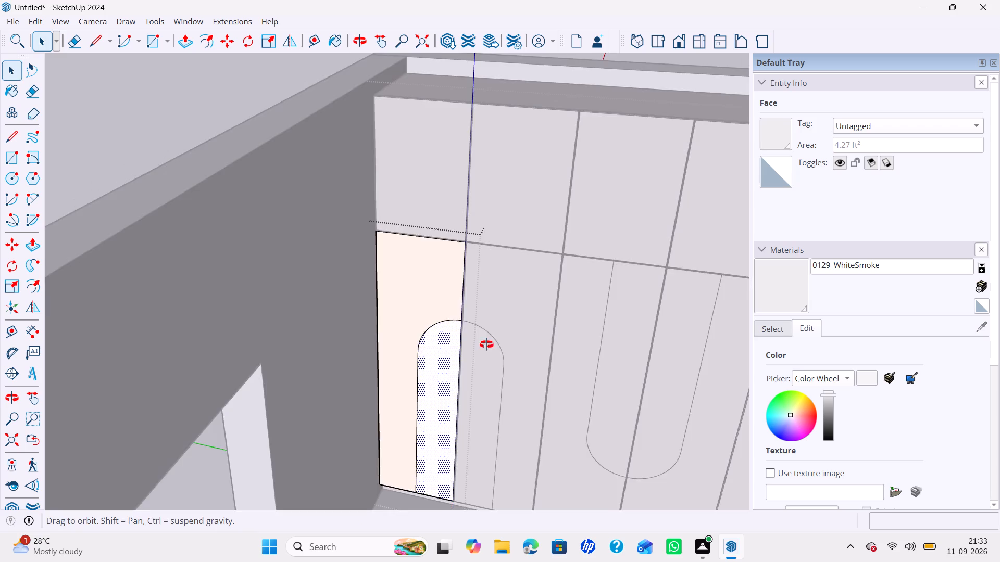
middle_drag(486, 344, 419, 372)
click(458, 344)
scroll(457, 350, down, 6)
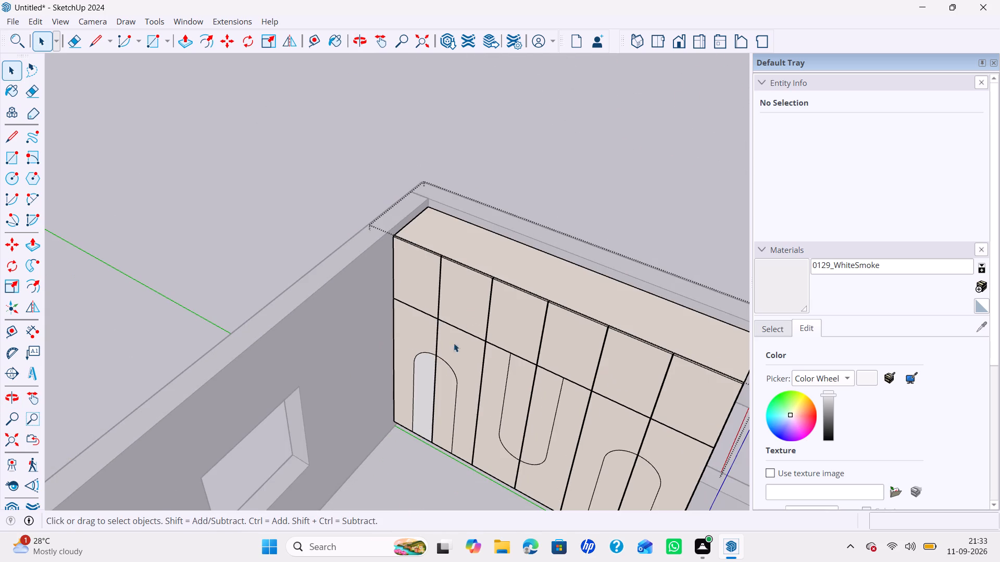
Open the second lower door and paint its half of the first arch with the adjusted 0129_WhiteSmoke.
middle_drag(446, 363, 439, 301)
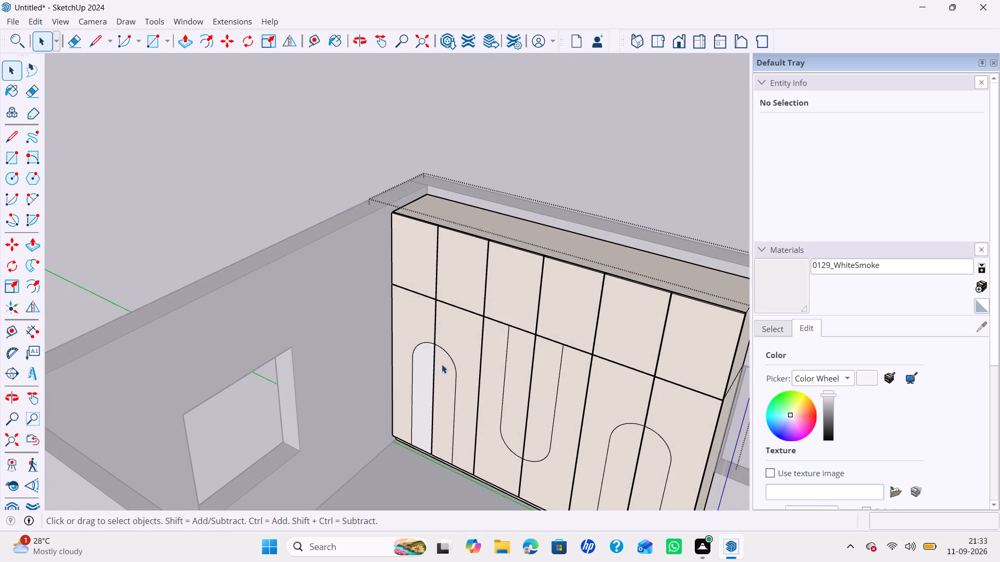
triple_click(442, 364)
scroll(444, 354, up, 7)
middle_drag(455, 386, 534, 377)
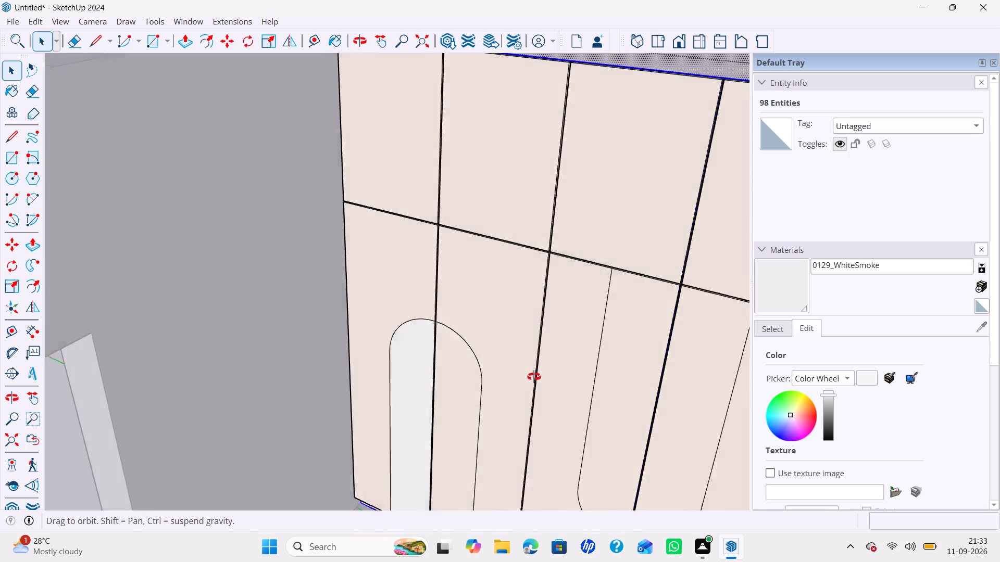
middle_drag(534, 377, 389, 354)
middle_drag(432, 366, 469, 391)
middle_click(470, 392)
scroll(475, 389, up, 1)
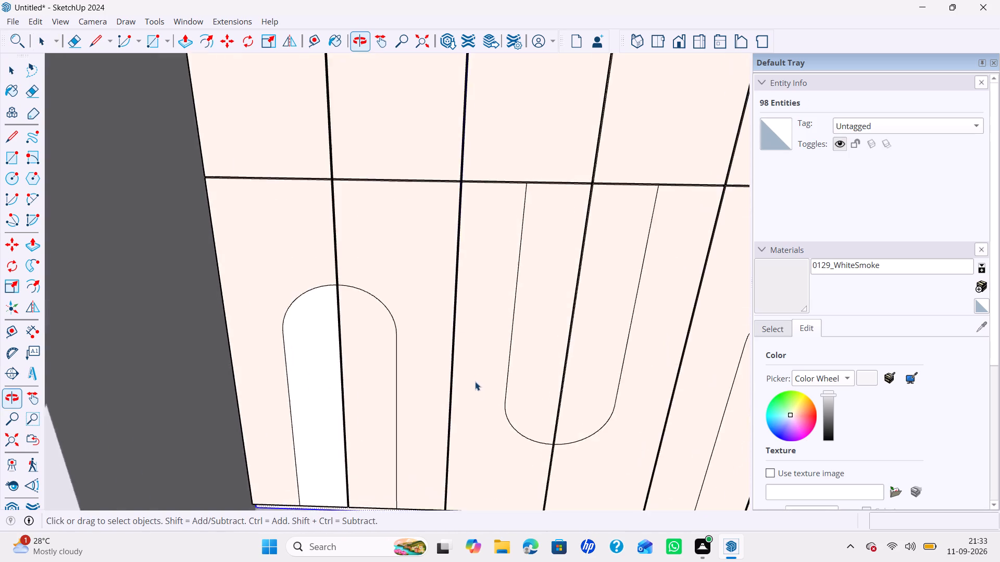
scroll(479, 371, down, 6)
middle_drag(480, 378, 421, 353)
double_click(356, 350)
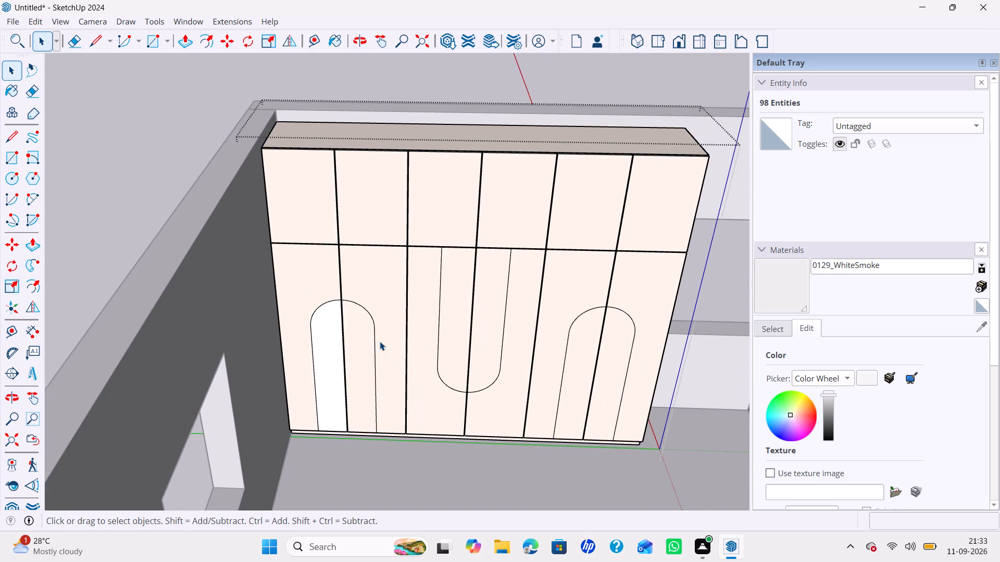
middle_drag(380, 341, 375, 292)
scroll(375, 292, up, 5)
double_click(347, 315)
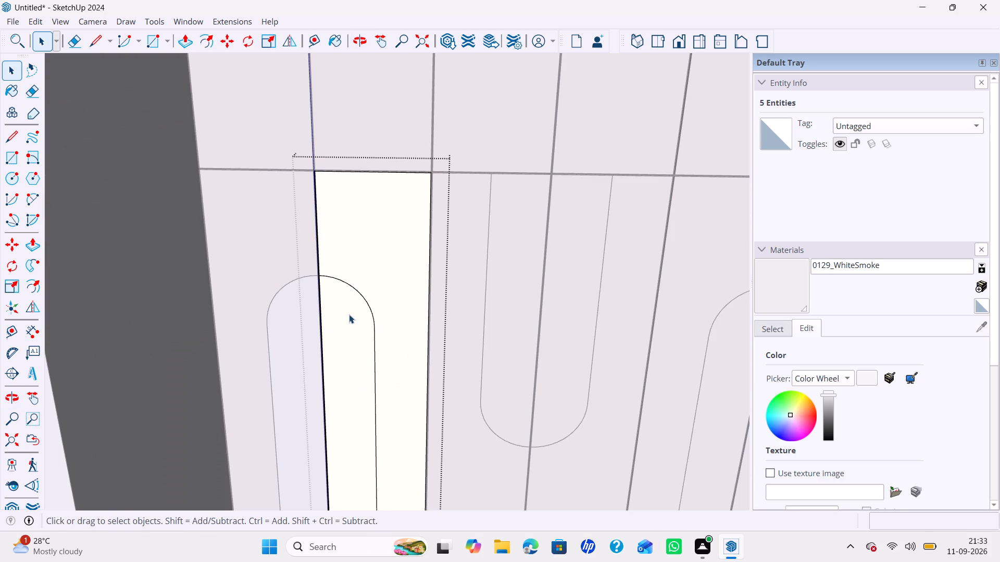
click(349, 314)
click(769, 289)
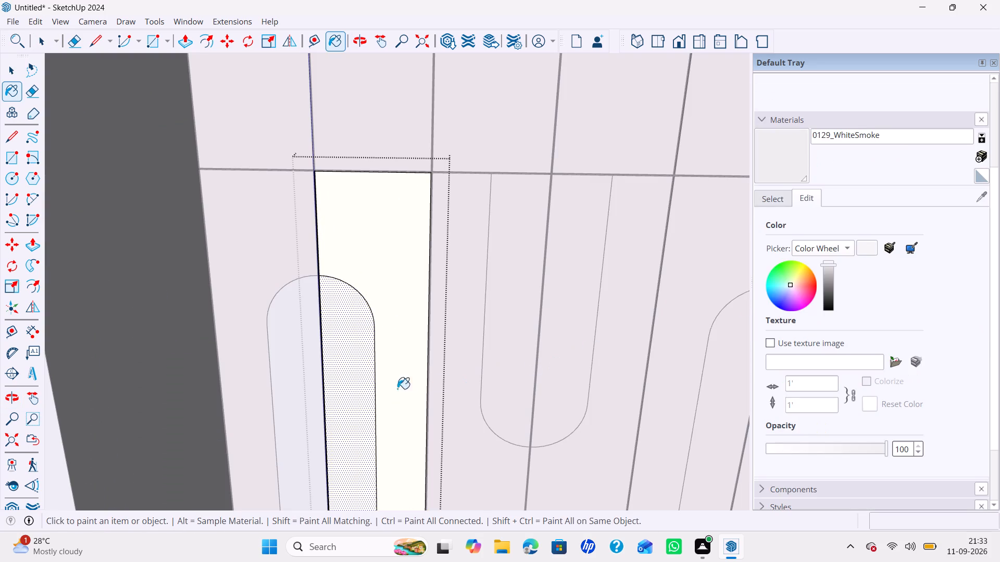
click(355, 392)
key(space)
Paint both halves of the inverted middle arch, on the third and fourth lower doors, with 0129_WhiteSmoke.
double_click(517, 324)
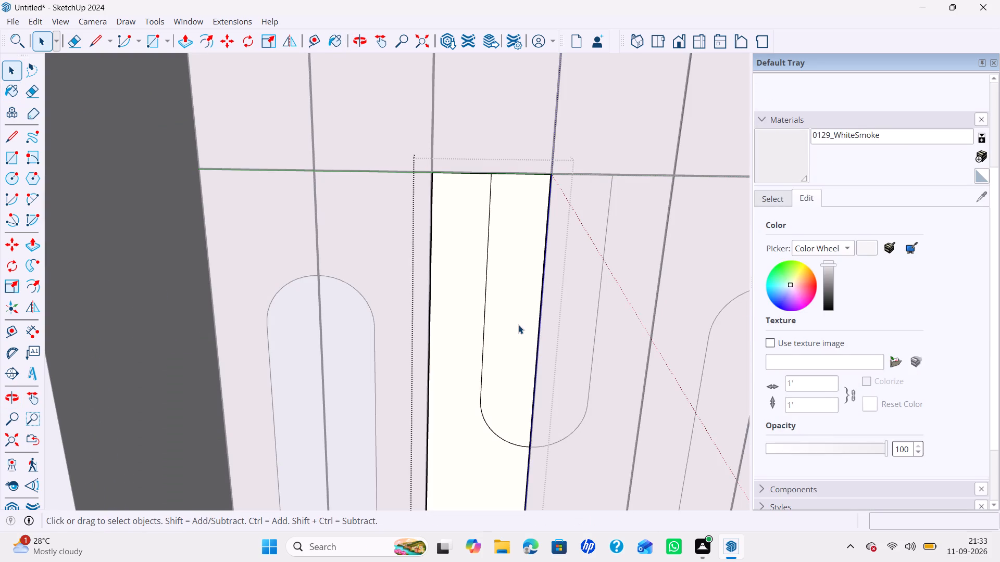
click(514, 329)
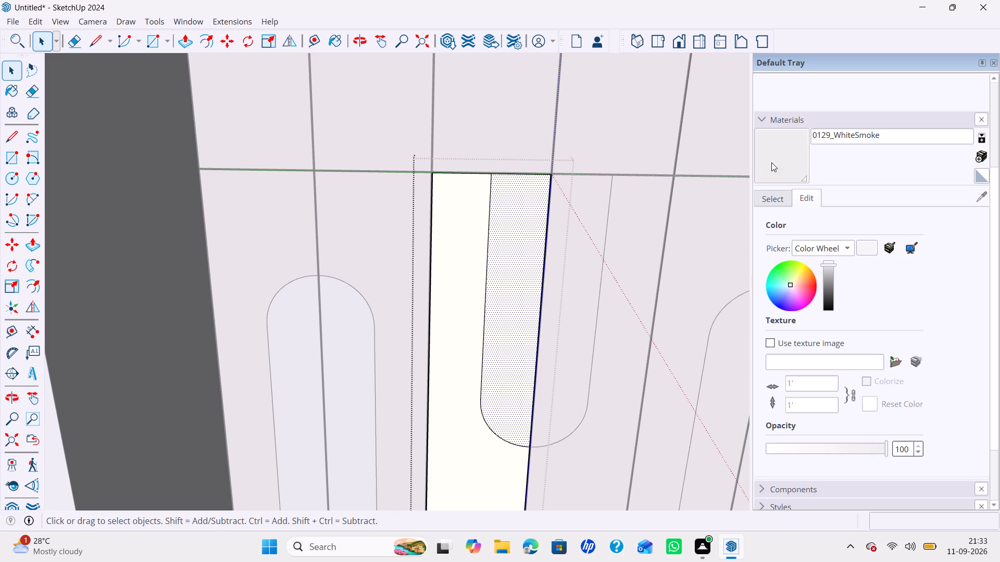
drag(782, 150, 781, 155)
click(528, 309)
key(space)
double_click(615, 267)
click(591, 274)
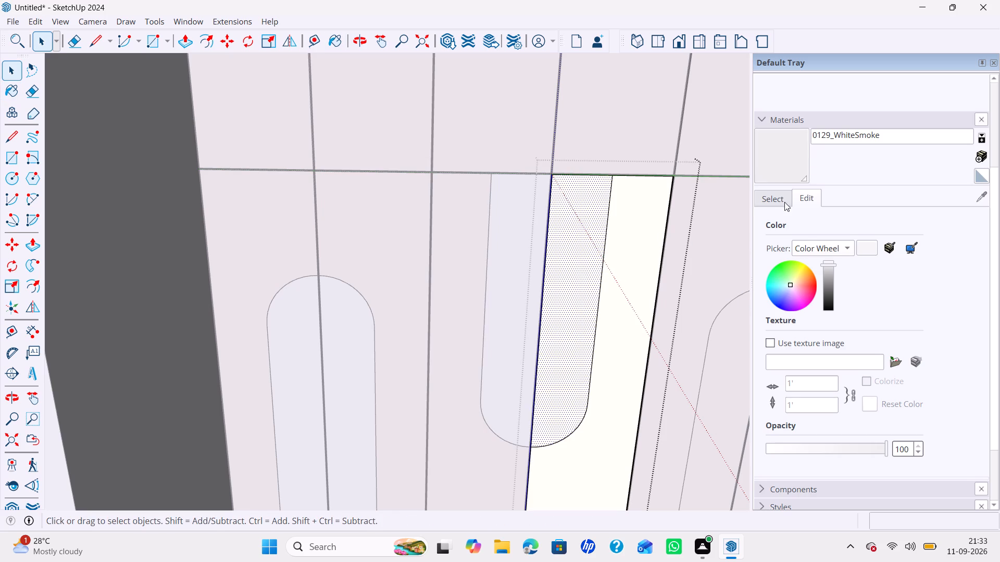
click(770, 172)
click(570, 303)
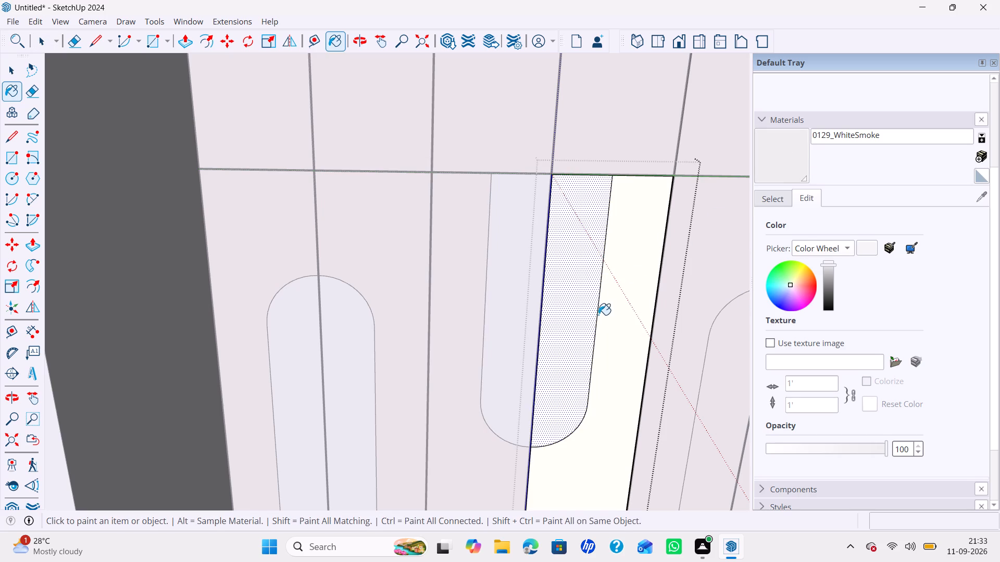
key(space)
Open the fifth lower door and paint its half of the third arch with the adjusted 0129_WhiteSmoke.
scroll(635, 311, down, 3)
shift+middle_drag(645, 310, 446, 292)
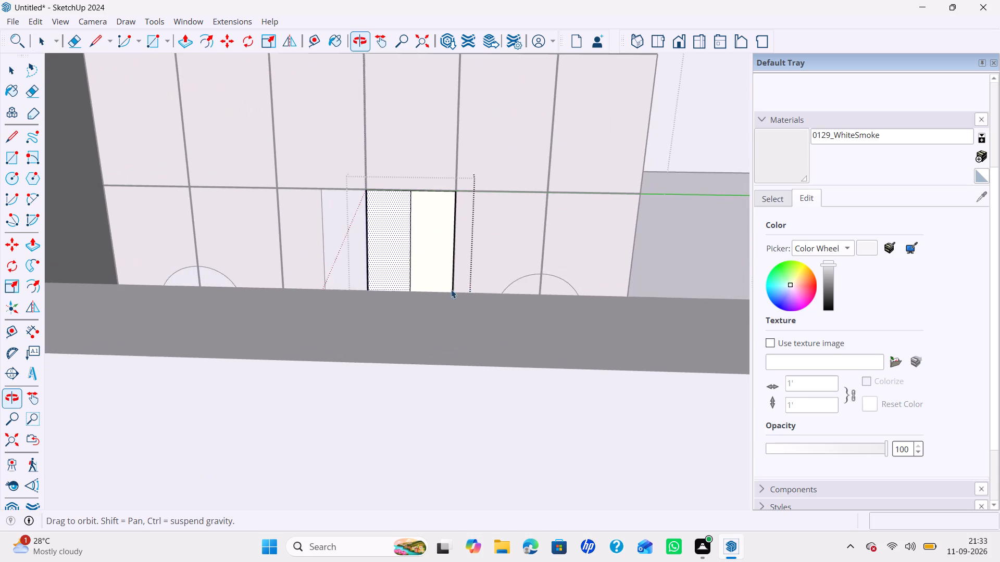
double_click(527, 266)
click(528, 282)
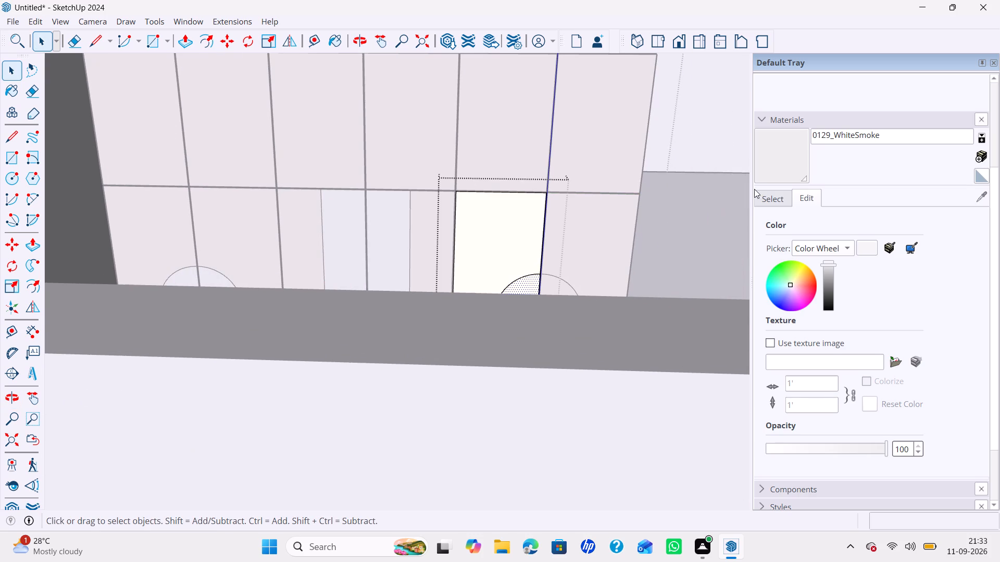
click(773, 154)
click(521, 288)
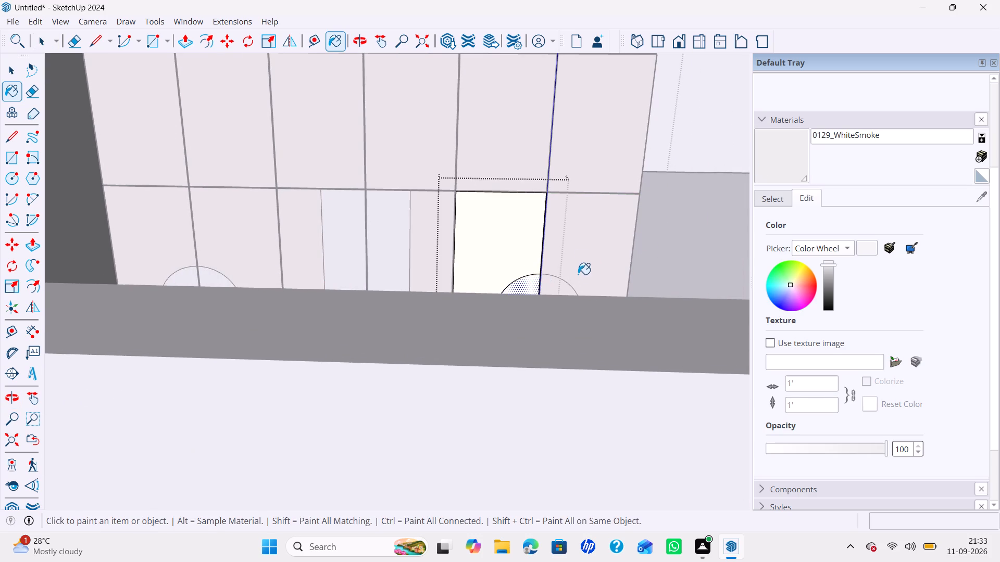
scroll(527, 280, up, 5)
click(531, 298)
key(space)
Open the sixth lower door, paint its half of the third arch with 0129_WhiteSmoke, and leave that door's editing.
double_click(577, 303)
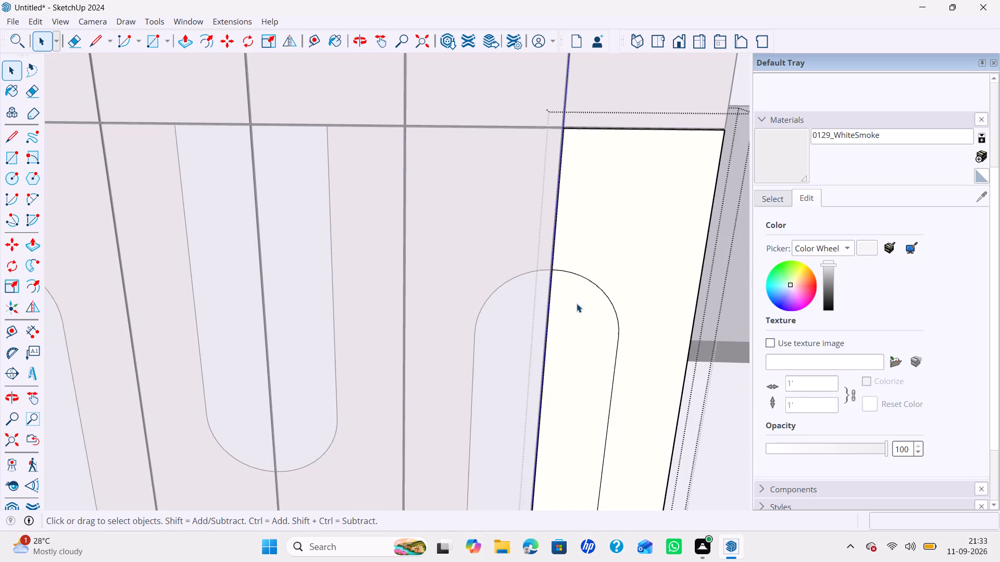
click(574, 301)
click(580, 313)
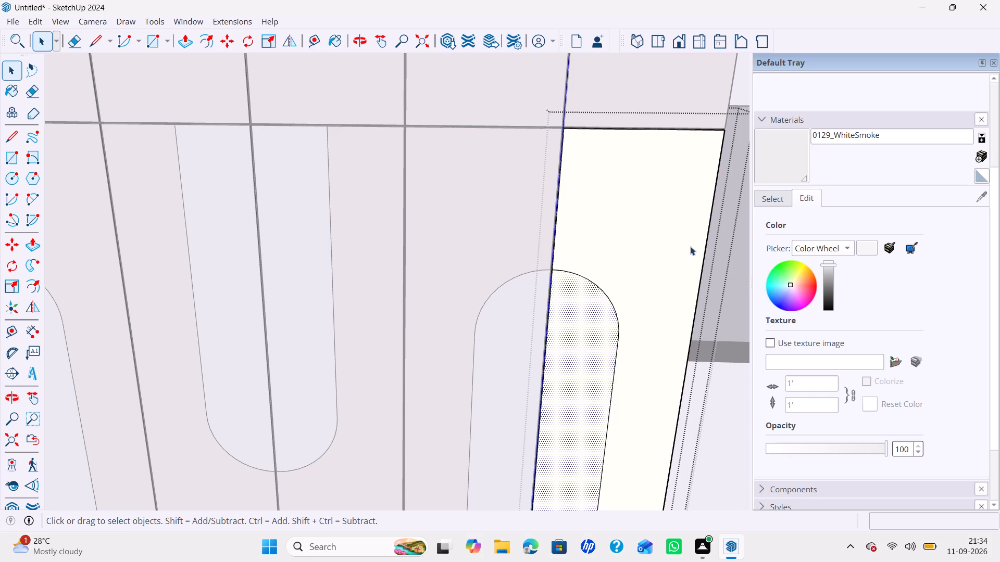
click(774, 167)
click(576, 326)
key(space)
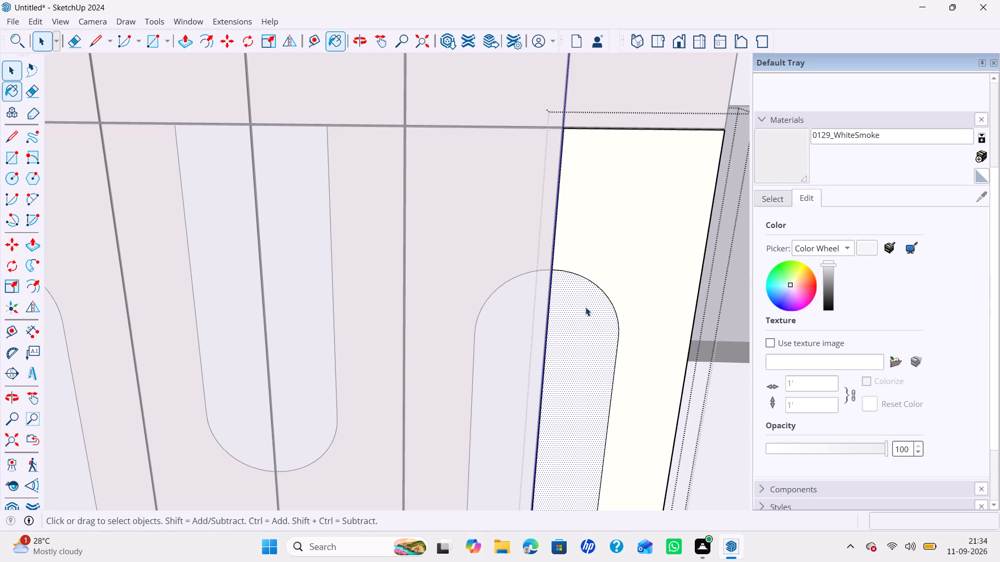
middle_drag(601, 256, 603, 366)
scroll(609, 322, down, 17)
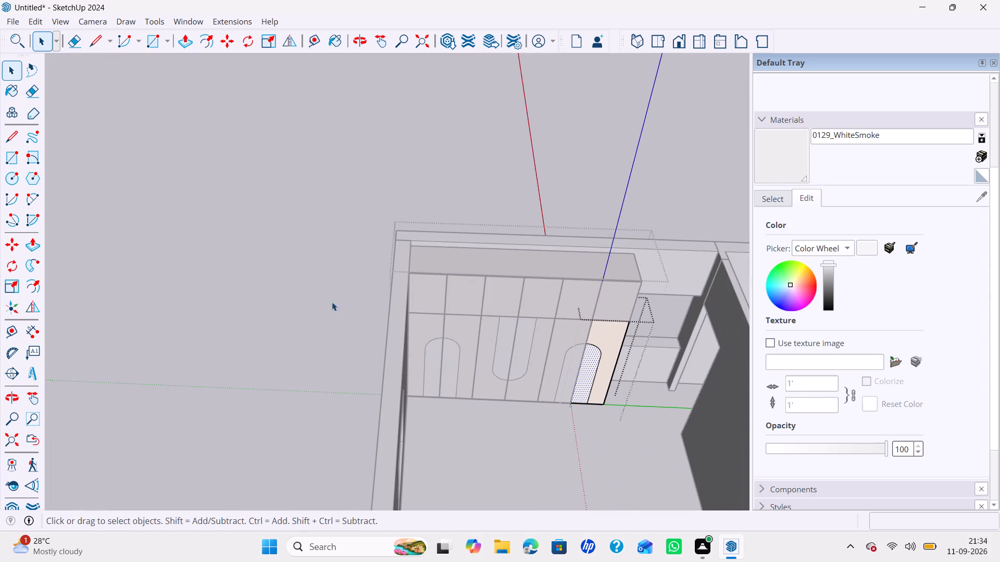
click(298, 308)
Examine the wardrobe's painted doors and arches from several angles and leave the wardrobe's editing.
scroll(479, 344, down, 1)
middle_drag(490, 346, 381, 308)
shift+middle_drag(476, 341, 396, 280)
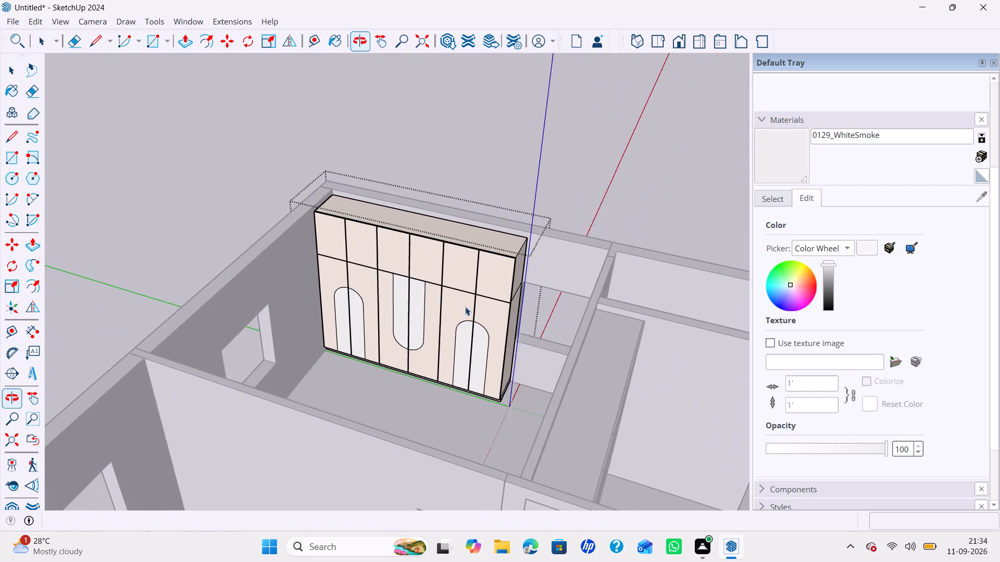
scroll(475, 310, up, 3)
scroll(423, 366, up, 3)
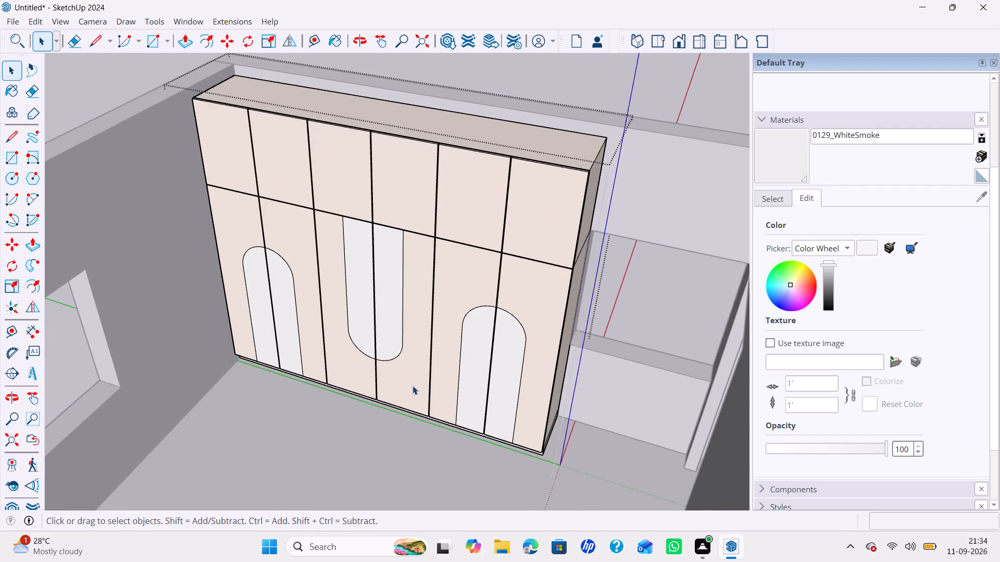
scroll(413, 386, up, 1)
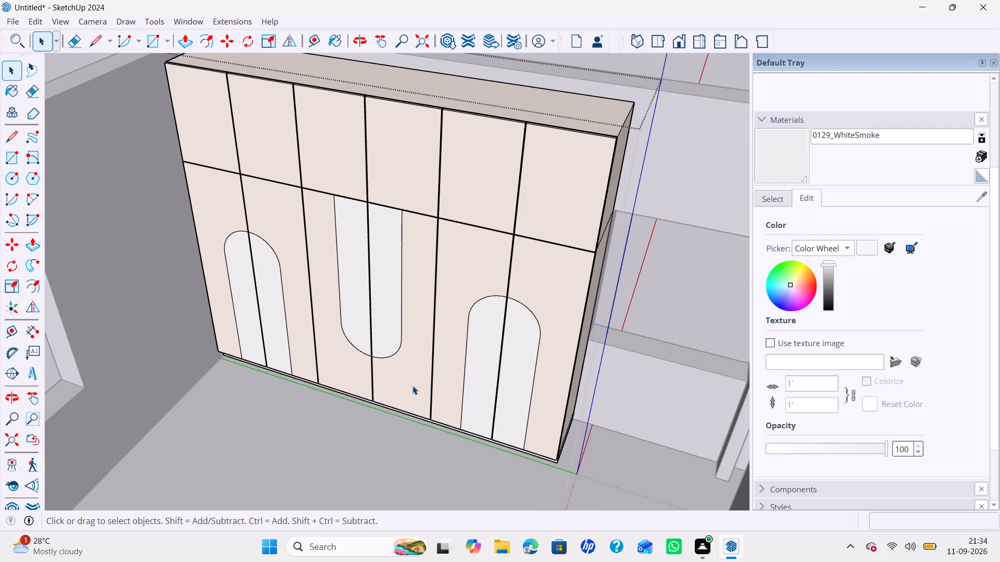
scroll(413, 386, down, 3)
middle_drag(419, 391, 393, 363)
scroll(347, 324, up, 4)
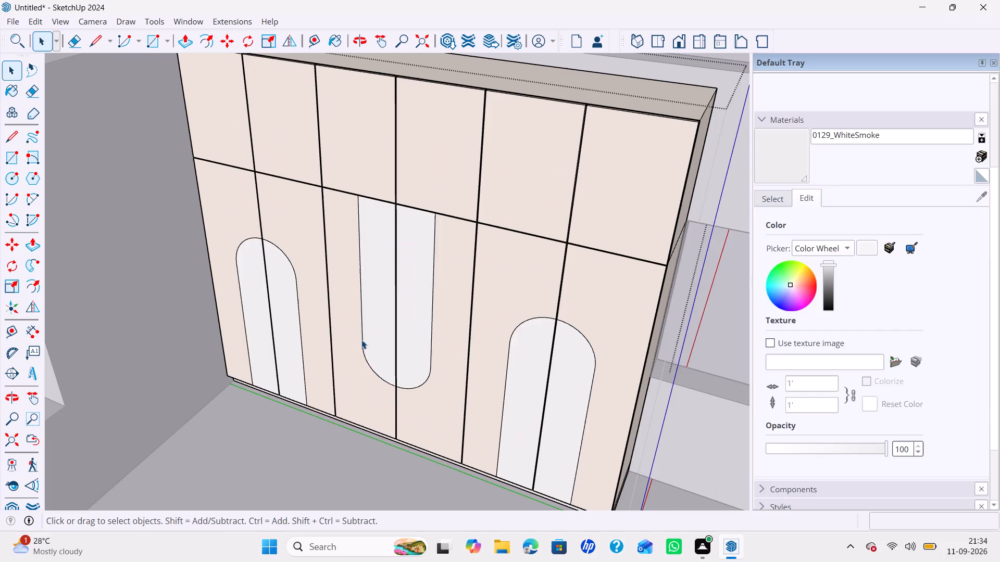
scroll(326, 409, down, 3)
scroll(329, 344, down, 5)
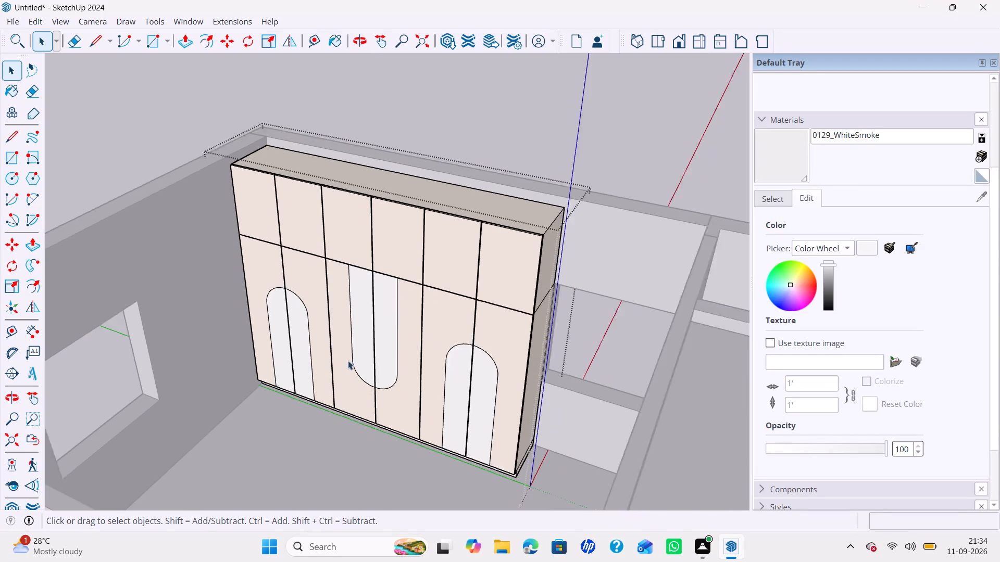
middle_drag(358, 370, 271, 361)
middle_click(159, 340)
middle_click(159, 340)
middle_click(159, 340)
scroll(411, 281, down, 7)
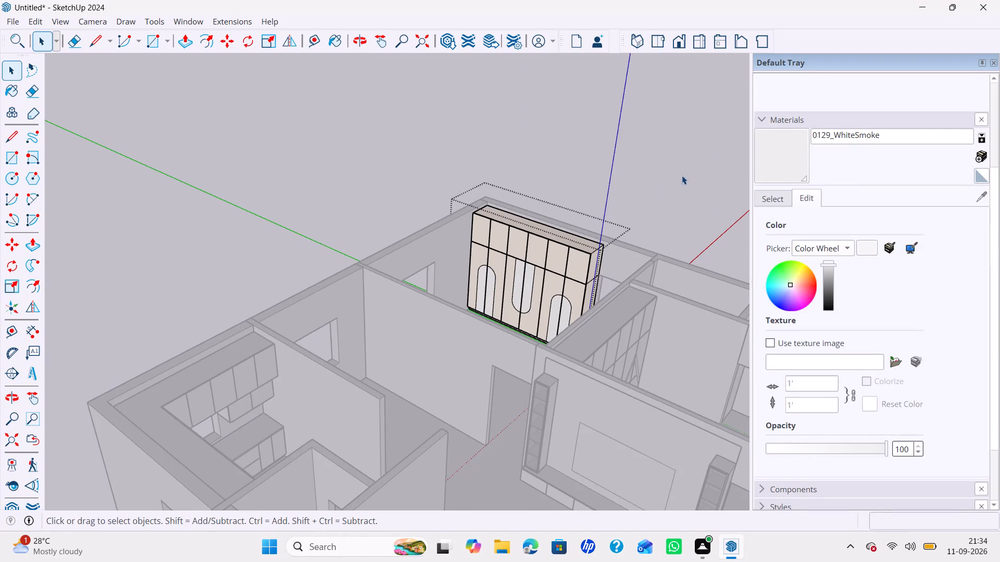
click(684, 172)
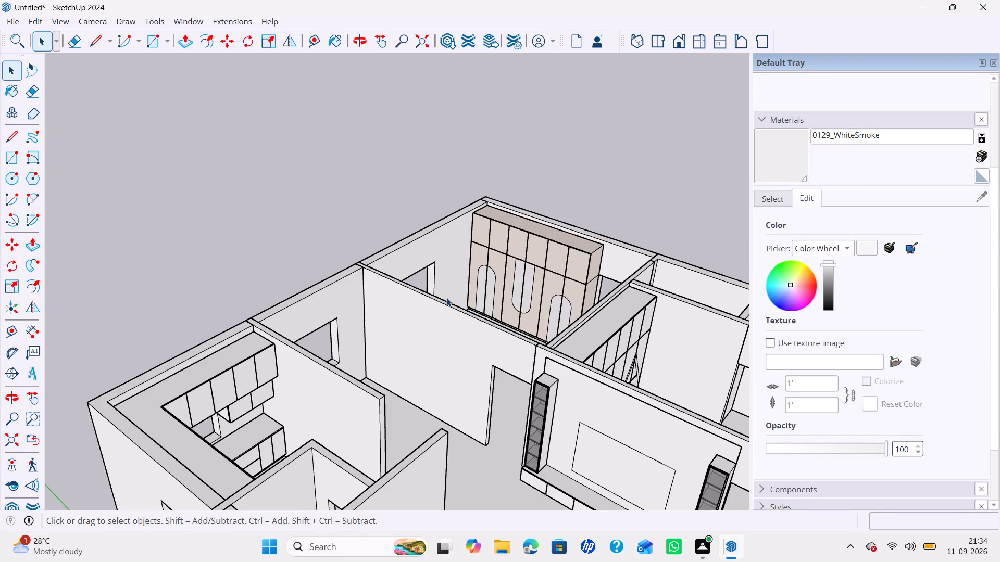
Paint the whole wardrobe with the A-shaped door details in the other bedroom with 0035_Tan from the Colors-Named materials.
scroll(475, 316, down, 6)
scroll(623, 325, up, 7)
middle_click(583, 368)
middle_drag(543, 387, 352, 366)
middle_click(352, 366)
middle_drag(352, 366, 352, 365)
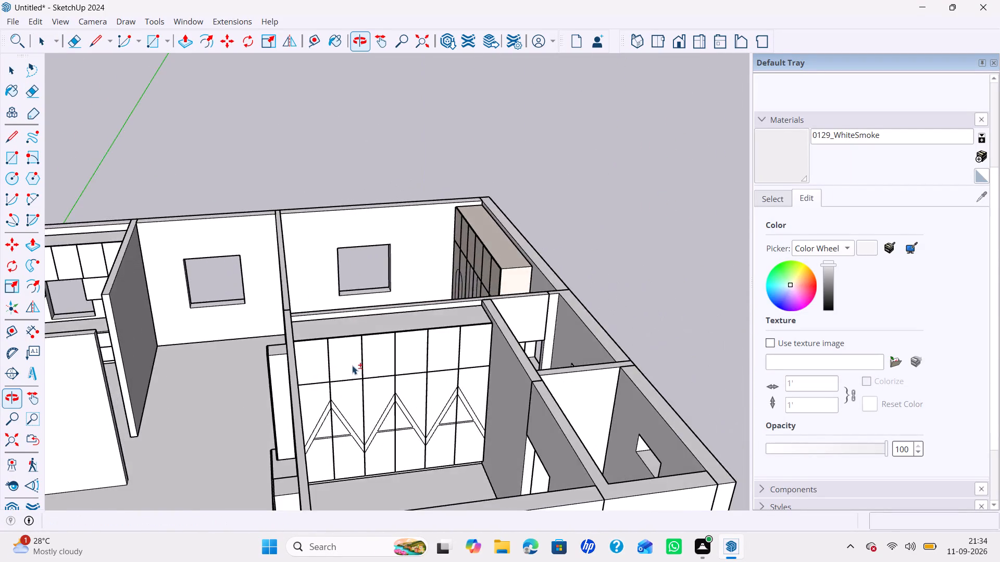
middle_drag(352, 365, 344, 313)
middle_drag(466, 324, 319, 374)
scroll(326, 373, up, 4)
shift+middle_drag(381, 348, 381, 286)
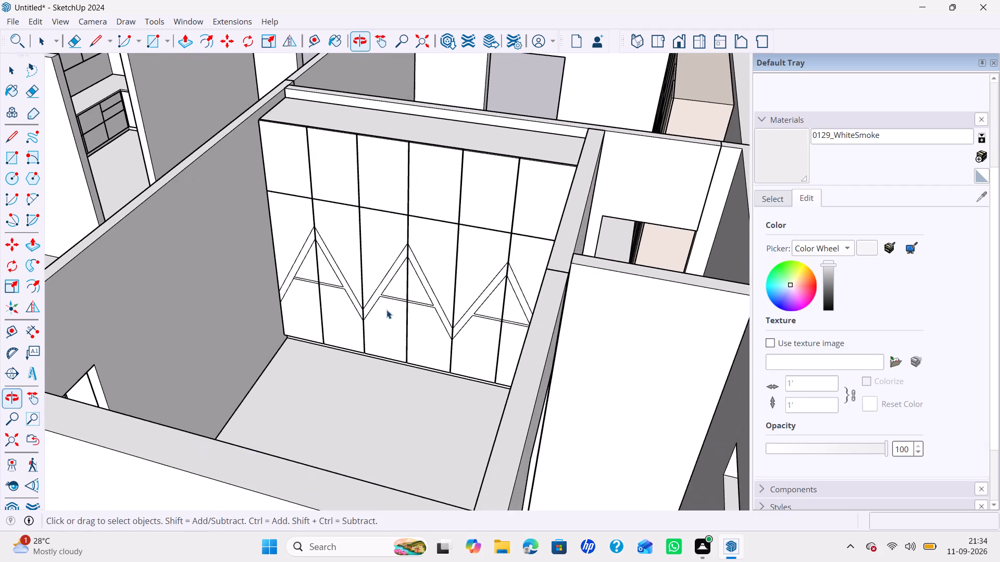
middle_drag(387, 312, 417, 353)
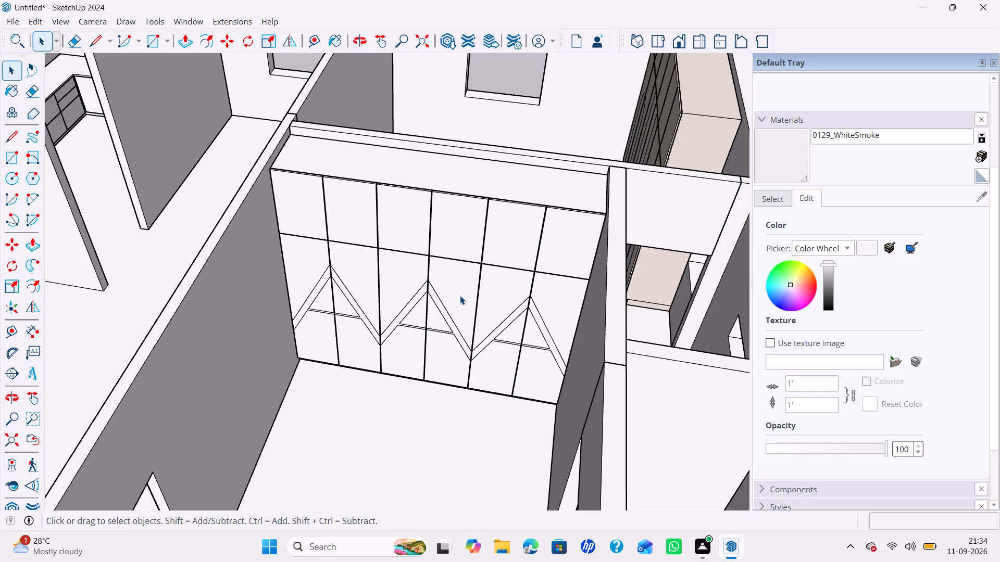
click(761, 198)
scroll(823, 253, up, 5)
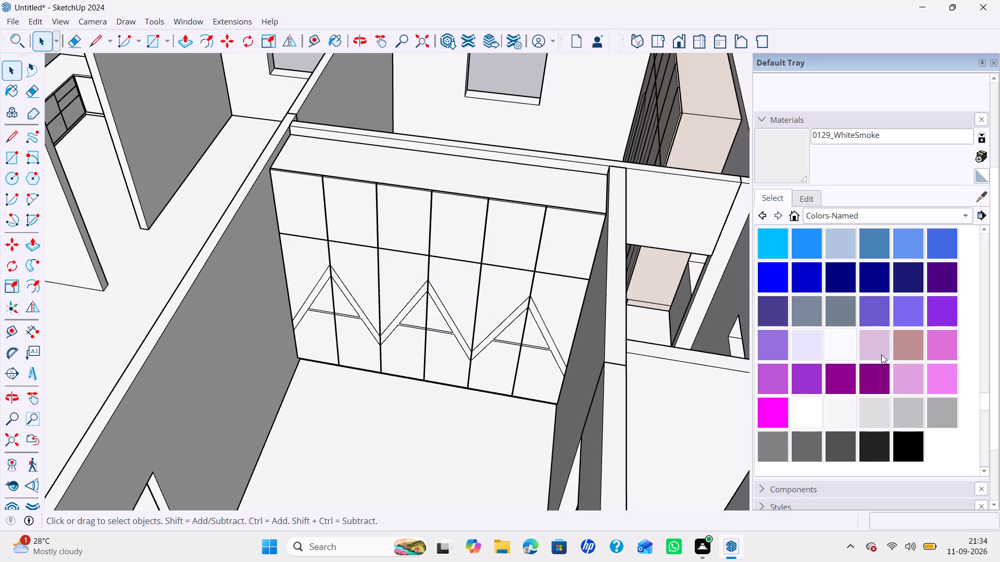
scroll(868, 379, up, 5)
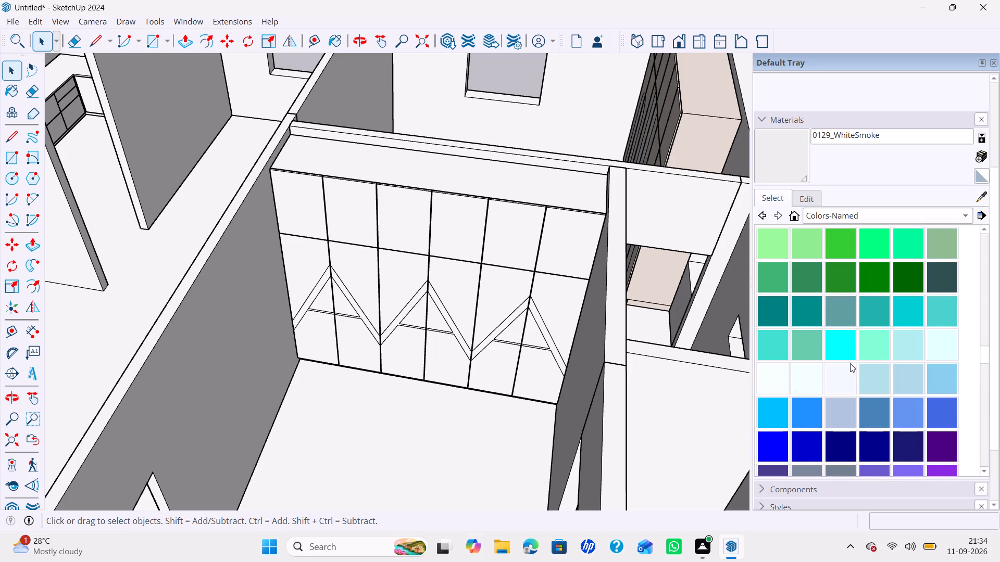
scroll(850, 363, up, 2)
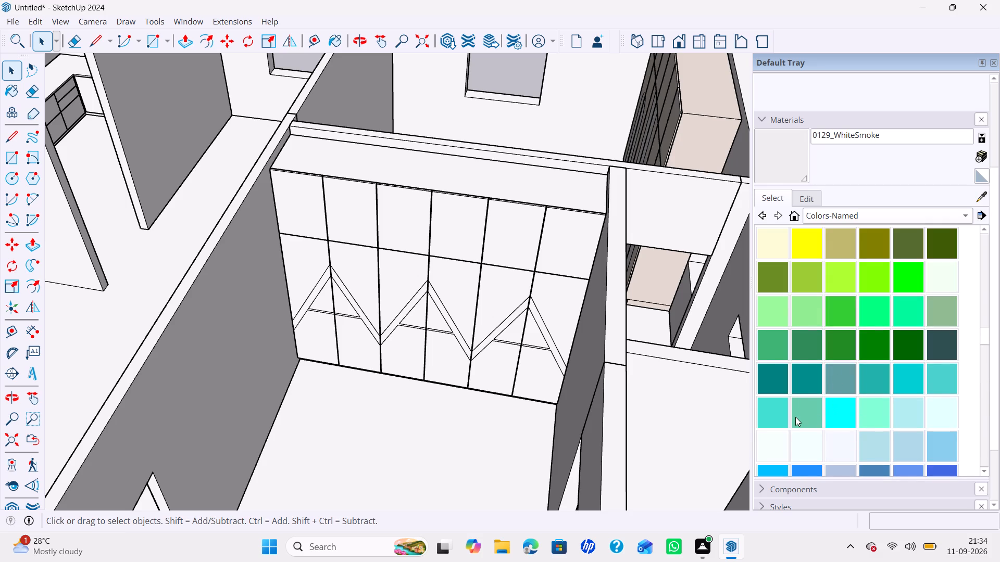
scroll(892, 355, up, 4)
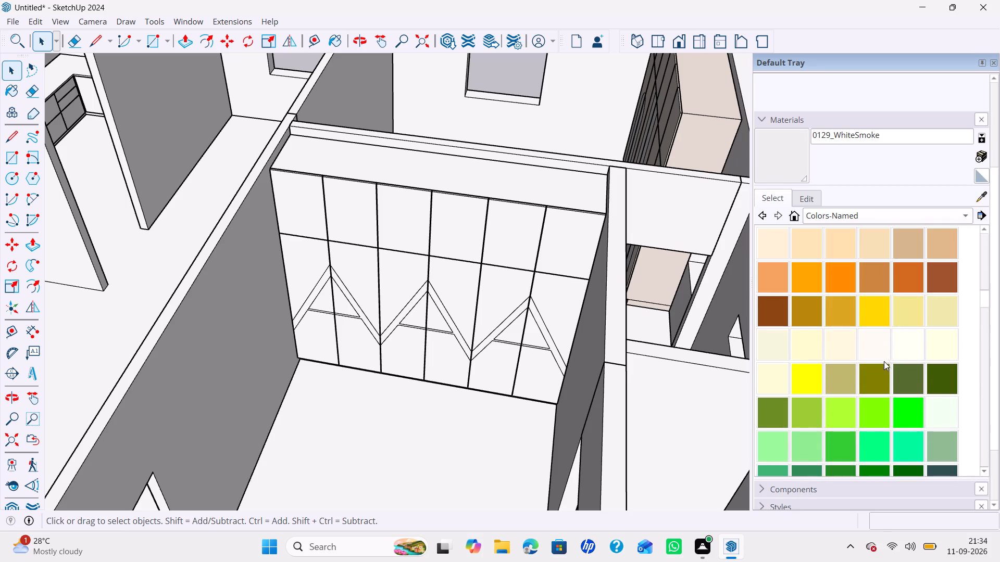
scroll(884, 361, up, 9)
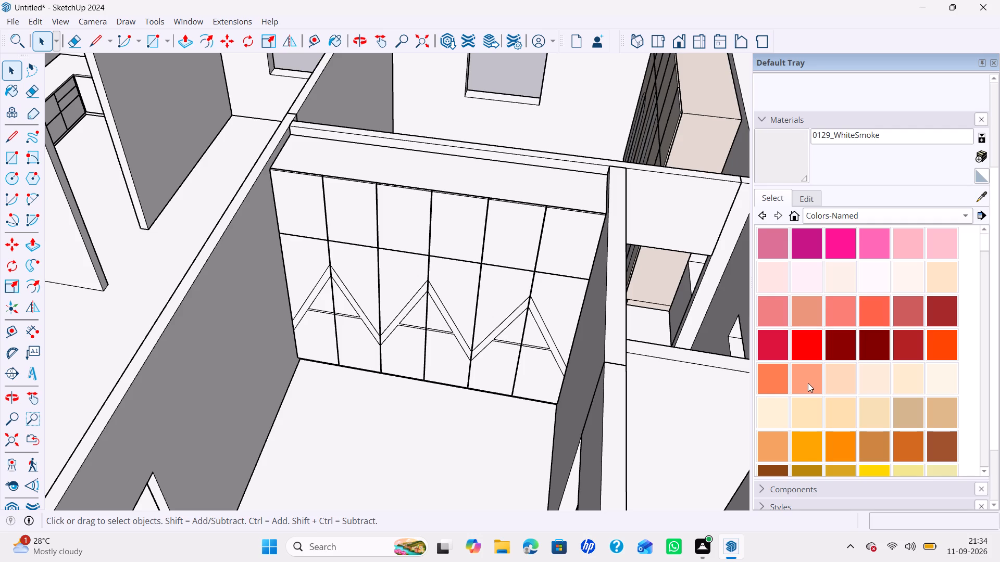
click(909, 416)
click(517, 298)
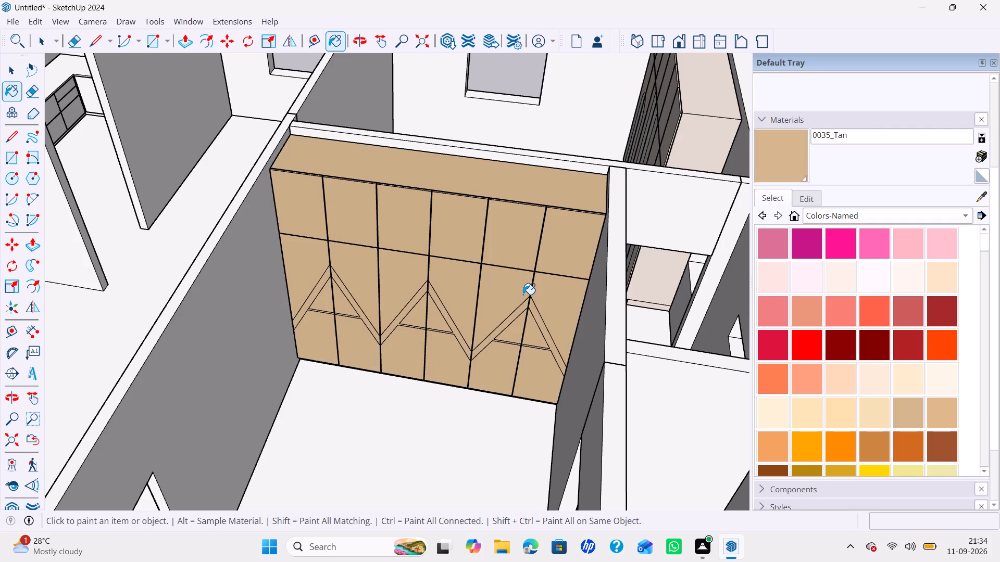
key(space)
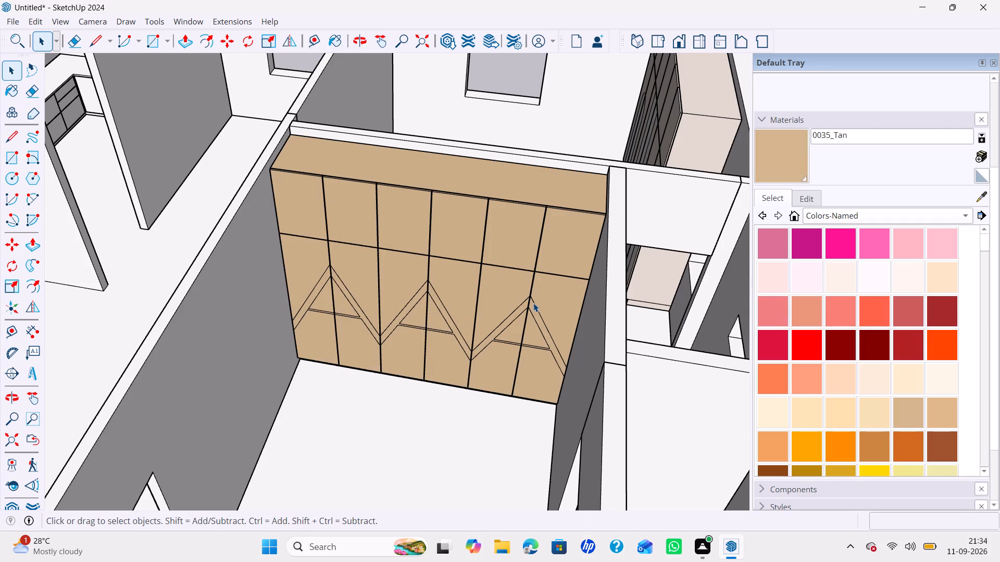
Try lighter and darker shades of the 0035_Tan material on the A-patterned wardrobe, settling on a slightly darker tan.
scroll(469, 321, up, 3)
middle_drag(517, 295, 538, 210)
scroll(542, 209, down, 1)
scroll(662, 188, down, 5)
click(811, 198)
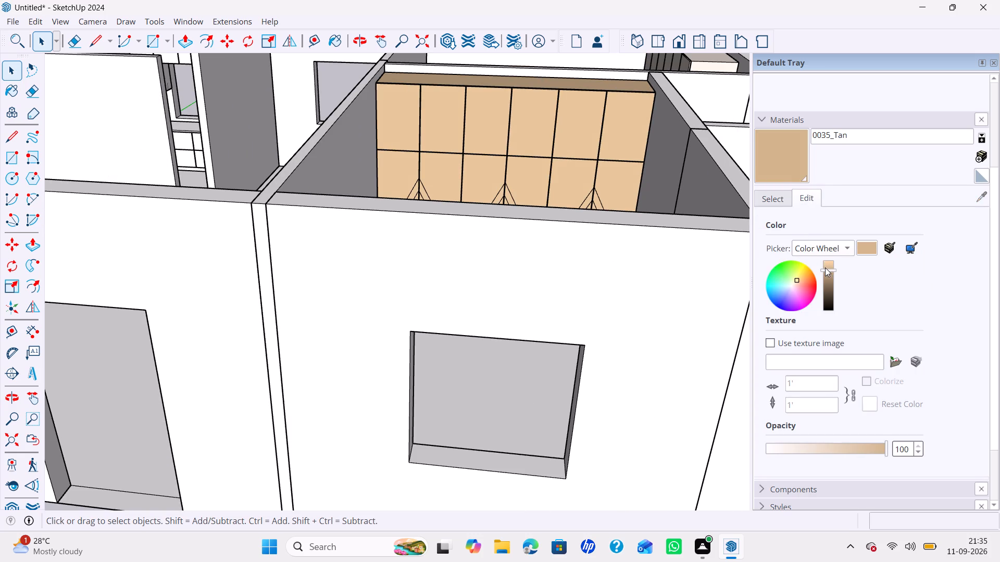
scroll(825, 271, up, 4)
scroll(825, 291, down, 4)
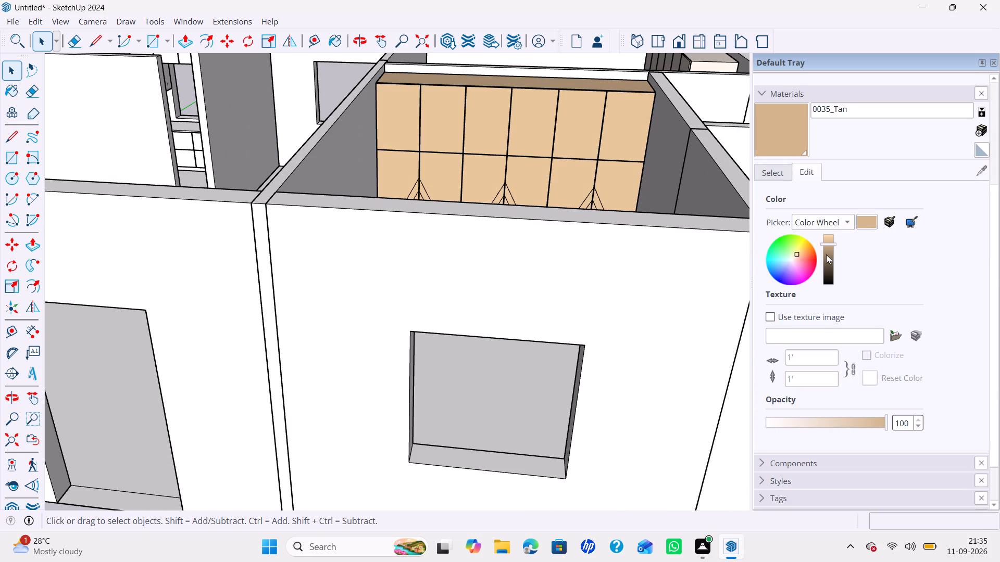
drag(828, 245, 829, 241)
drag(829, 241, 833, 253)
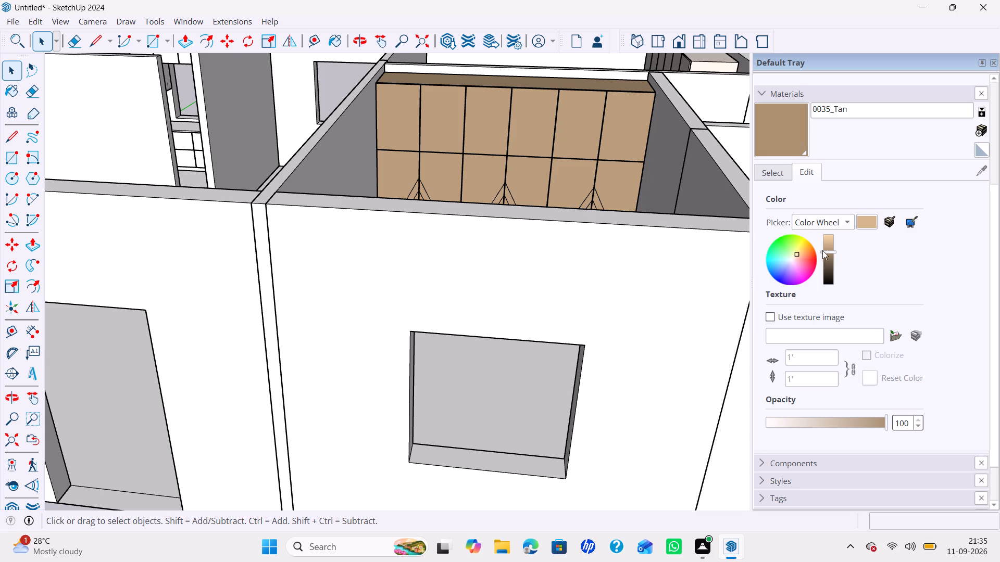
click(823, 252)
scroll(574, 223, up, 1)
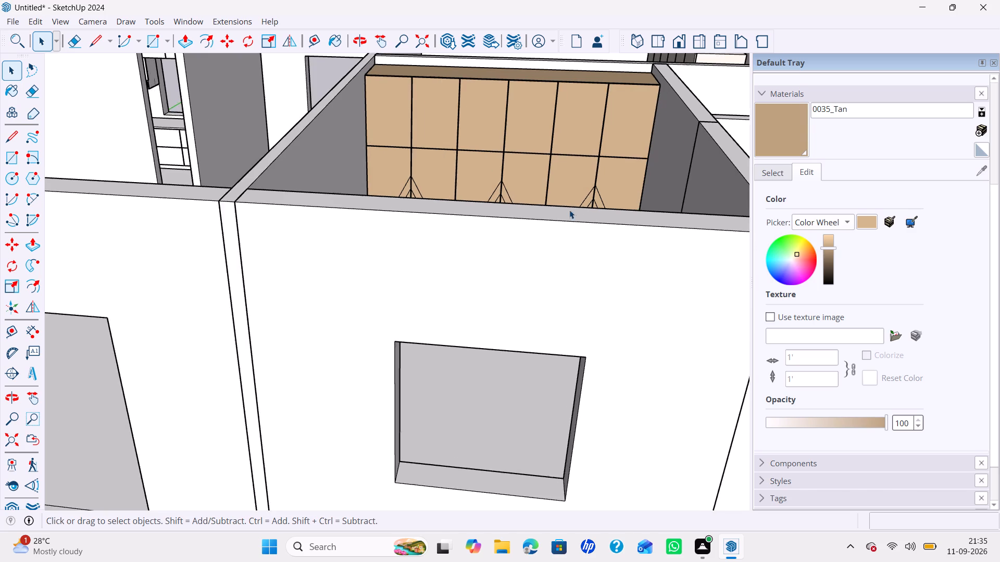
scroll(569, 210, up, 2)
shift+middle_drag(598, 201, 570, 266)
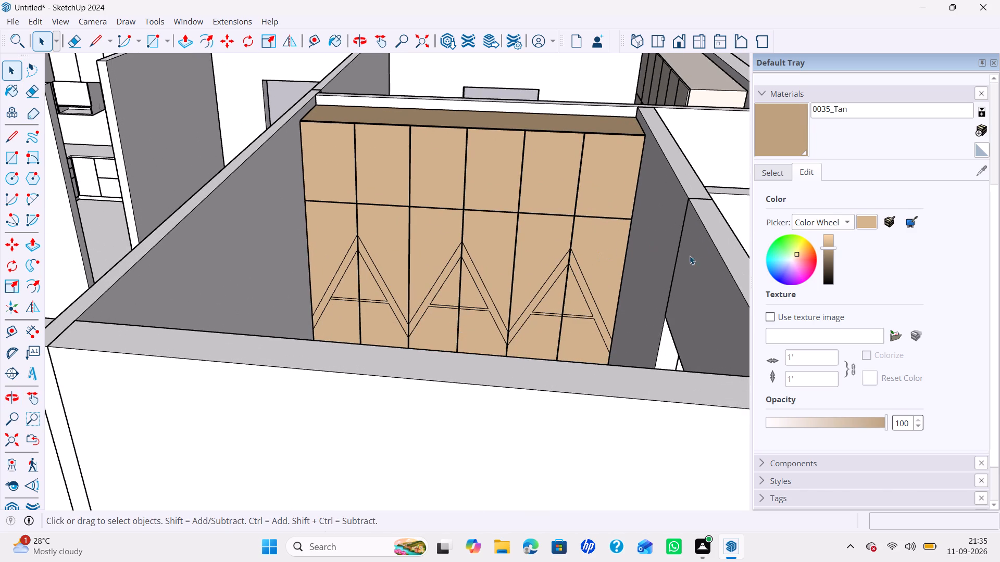
Repaint the whole A-patterned wardrobe with 0027_PeachPuff from the Colors-Named materials.
click(769, 174)
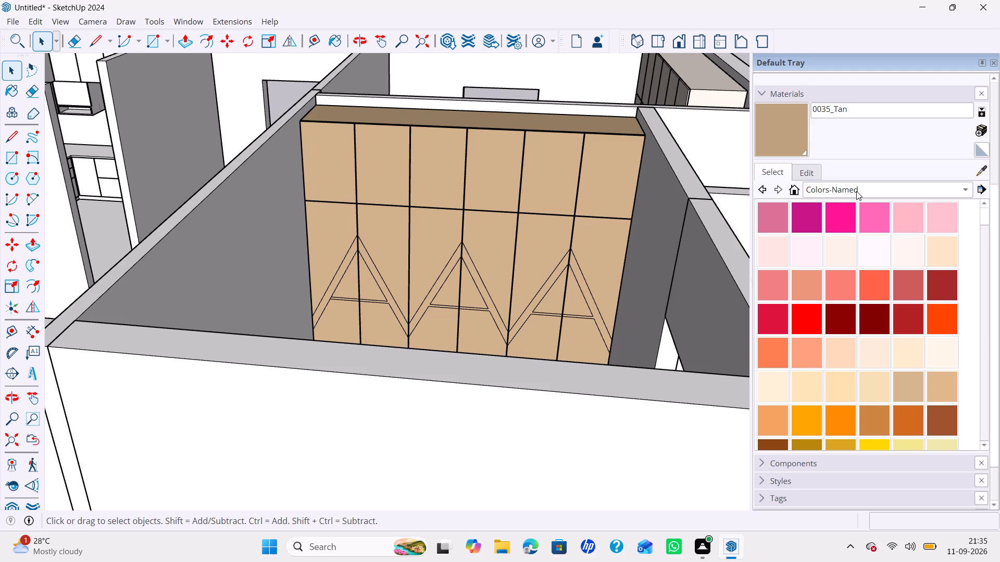
click(832, 352)
click(600, 277)
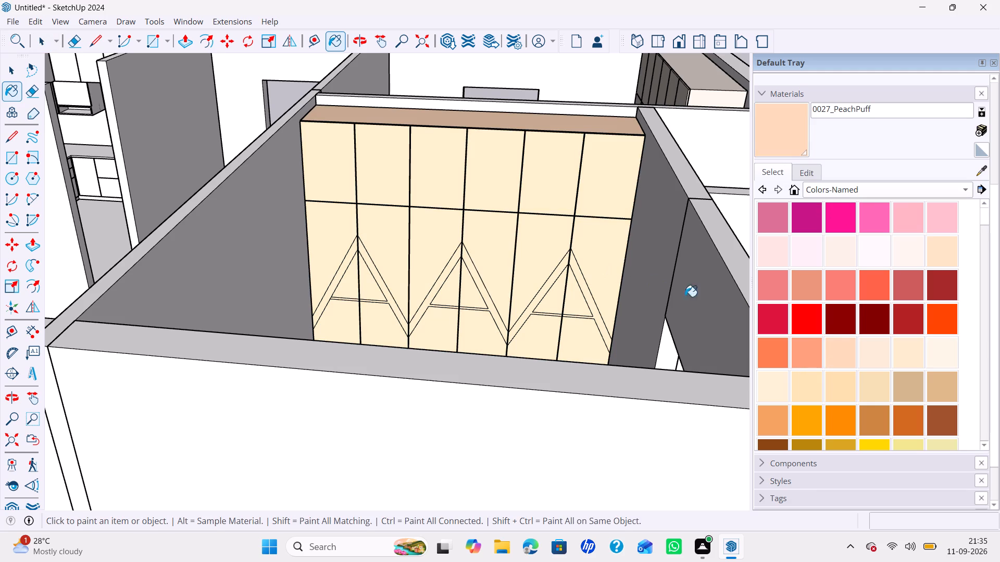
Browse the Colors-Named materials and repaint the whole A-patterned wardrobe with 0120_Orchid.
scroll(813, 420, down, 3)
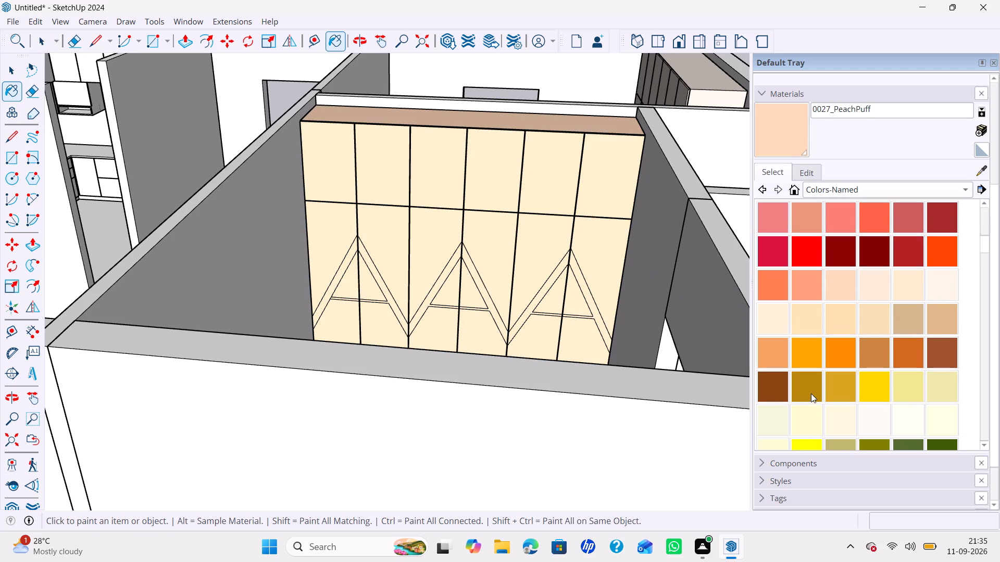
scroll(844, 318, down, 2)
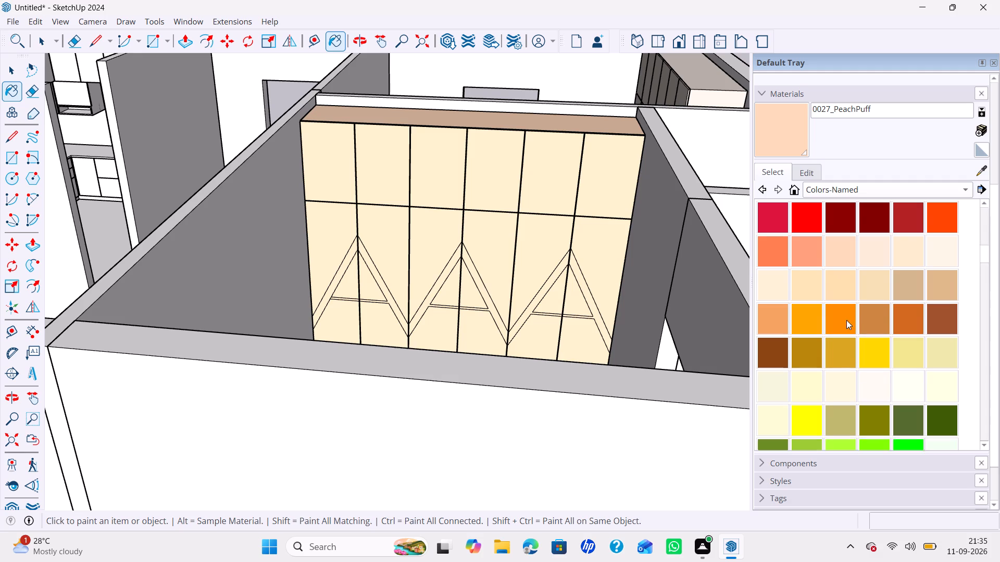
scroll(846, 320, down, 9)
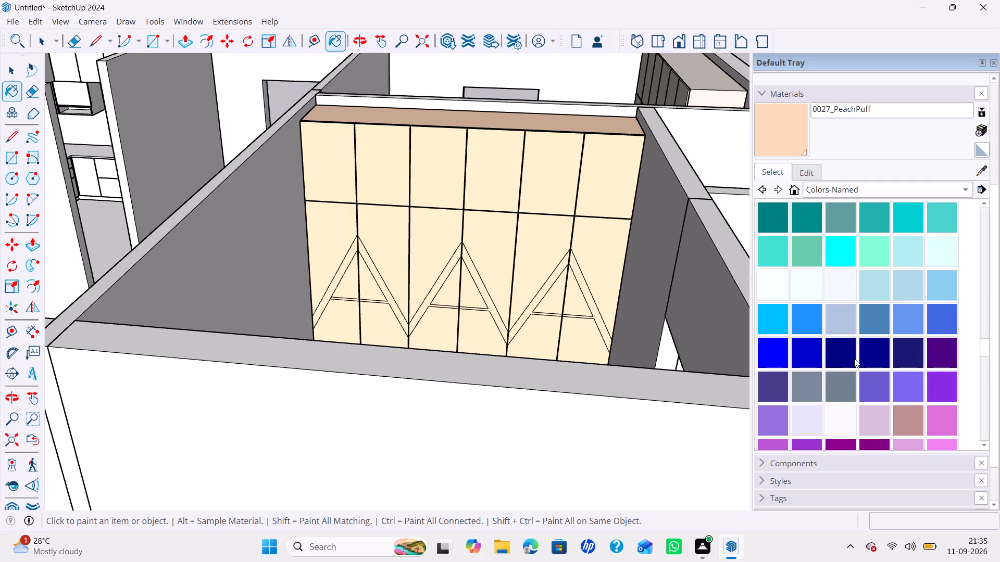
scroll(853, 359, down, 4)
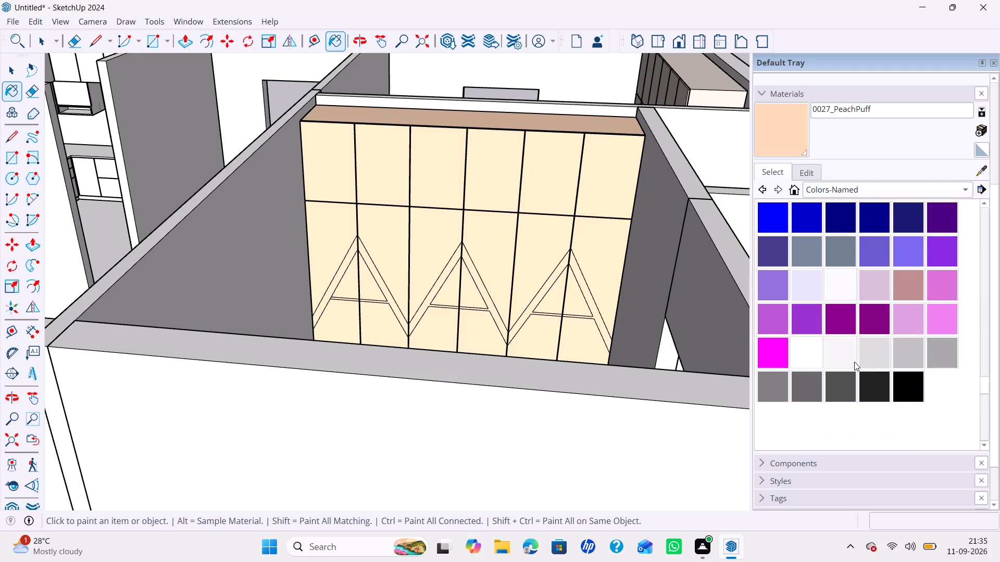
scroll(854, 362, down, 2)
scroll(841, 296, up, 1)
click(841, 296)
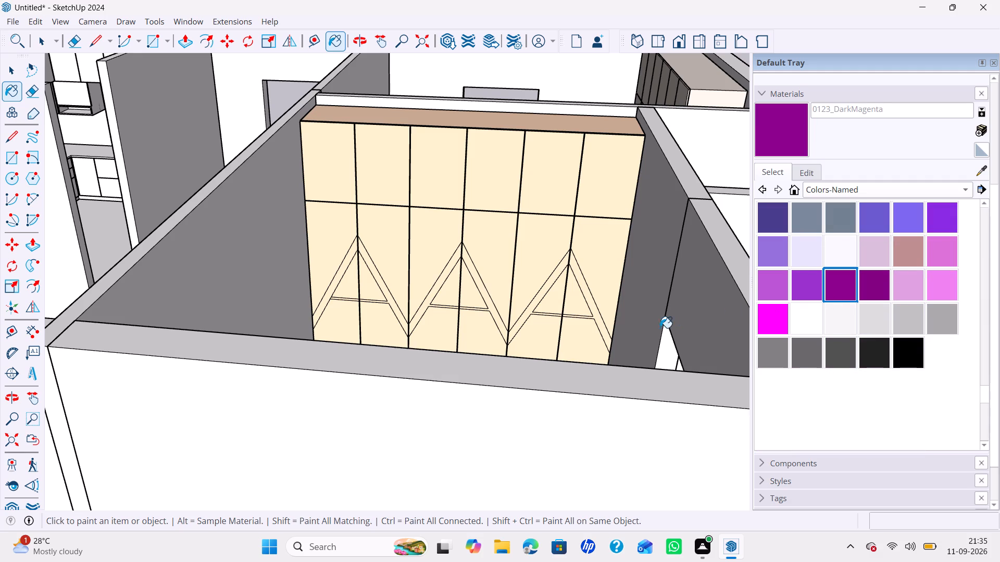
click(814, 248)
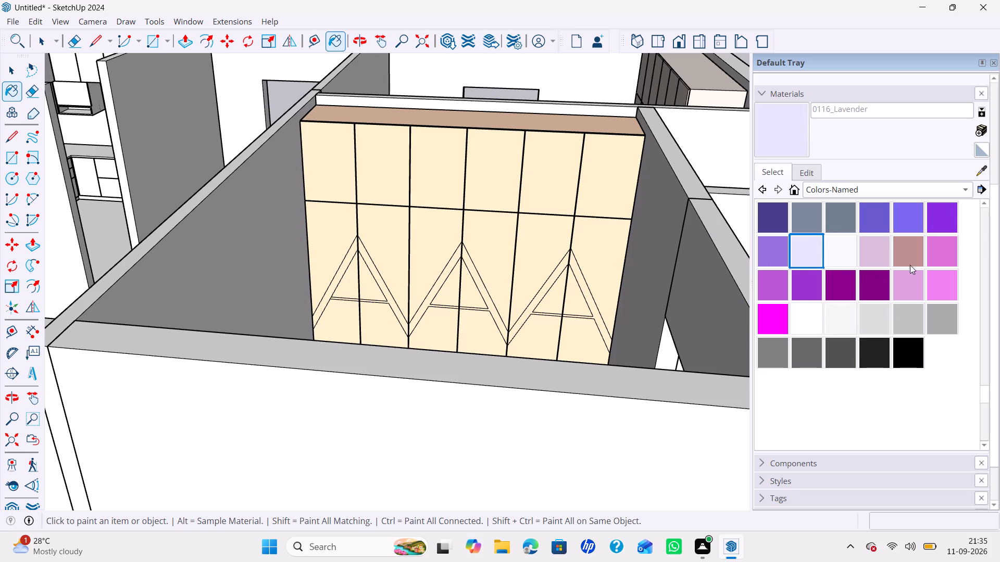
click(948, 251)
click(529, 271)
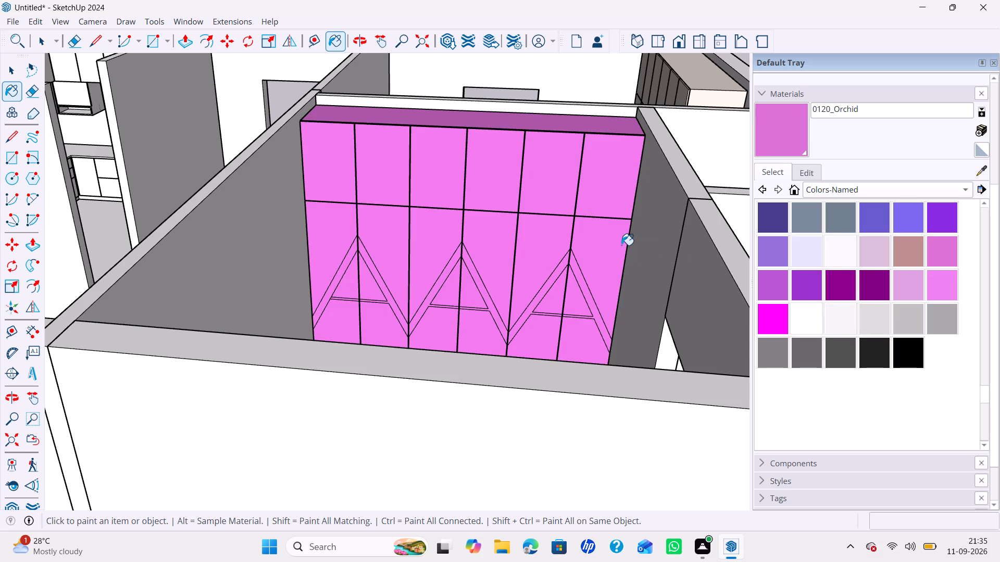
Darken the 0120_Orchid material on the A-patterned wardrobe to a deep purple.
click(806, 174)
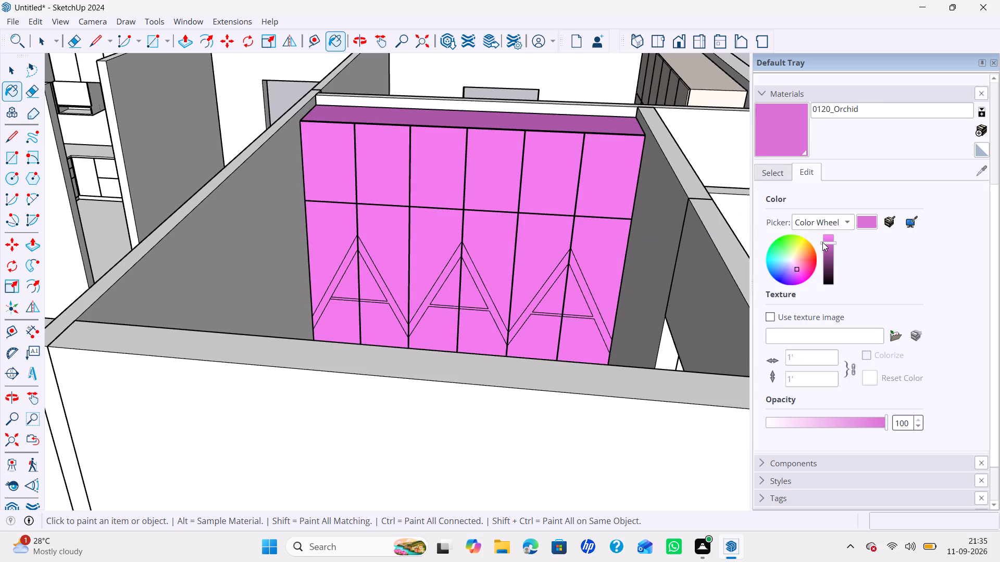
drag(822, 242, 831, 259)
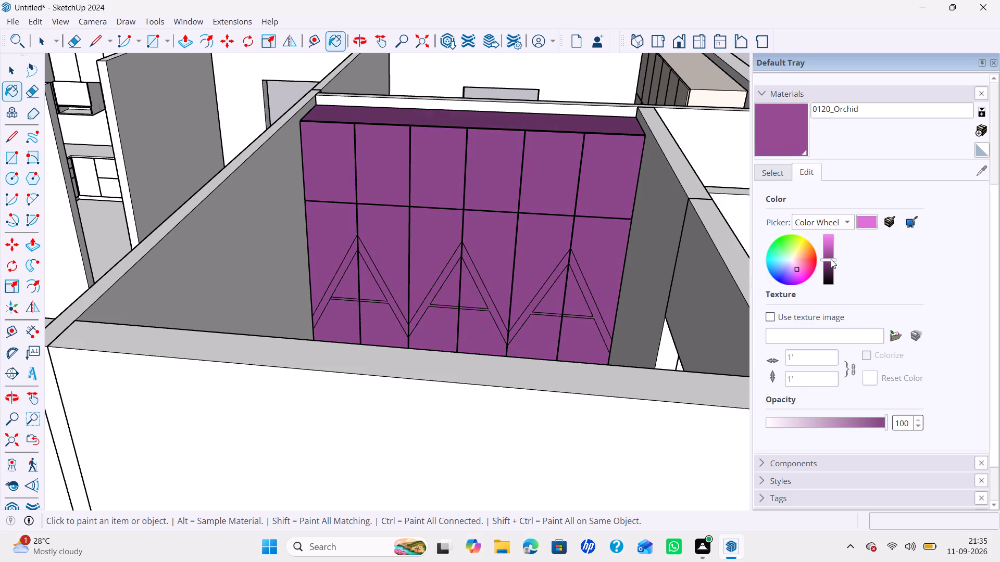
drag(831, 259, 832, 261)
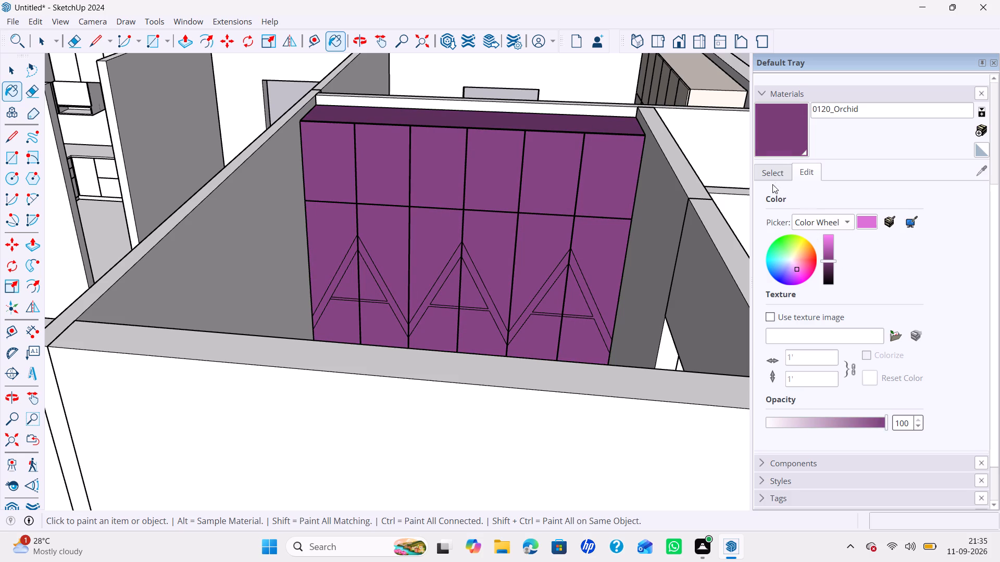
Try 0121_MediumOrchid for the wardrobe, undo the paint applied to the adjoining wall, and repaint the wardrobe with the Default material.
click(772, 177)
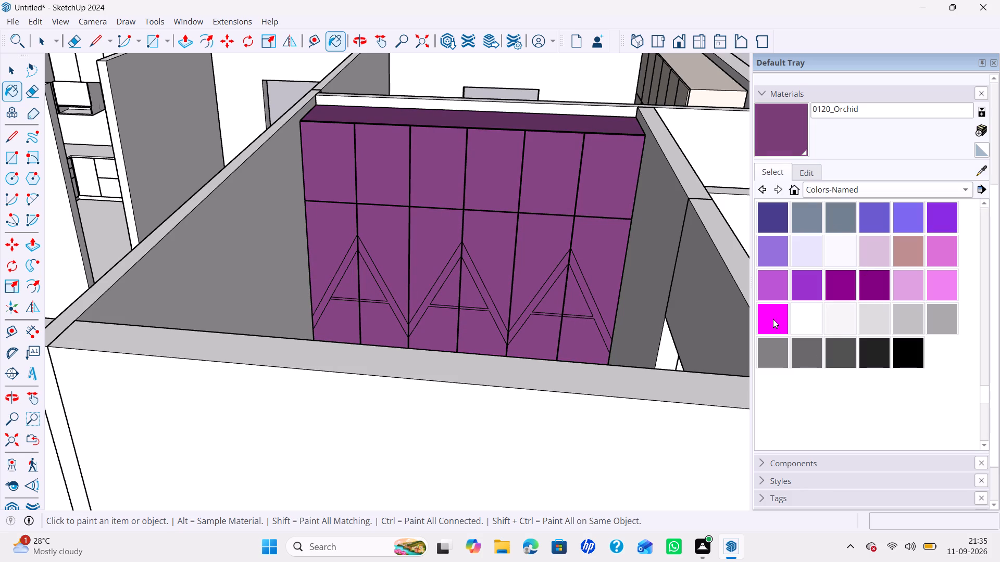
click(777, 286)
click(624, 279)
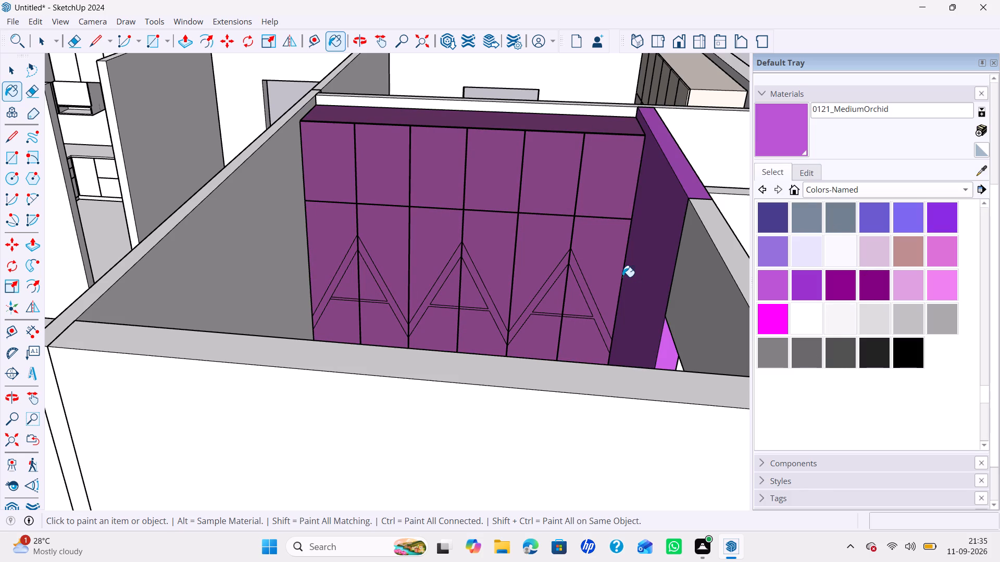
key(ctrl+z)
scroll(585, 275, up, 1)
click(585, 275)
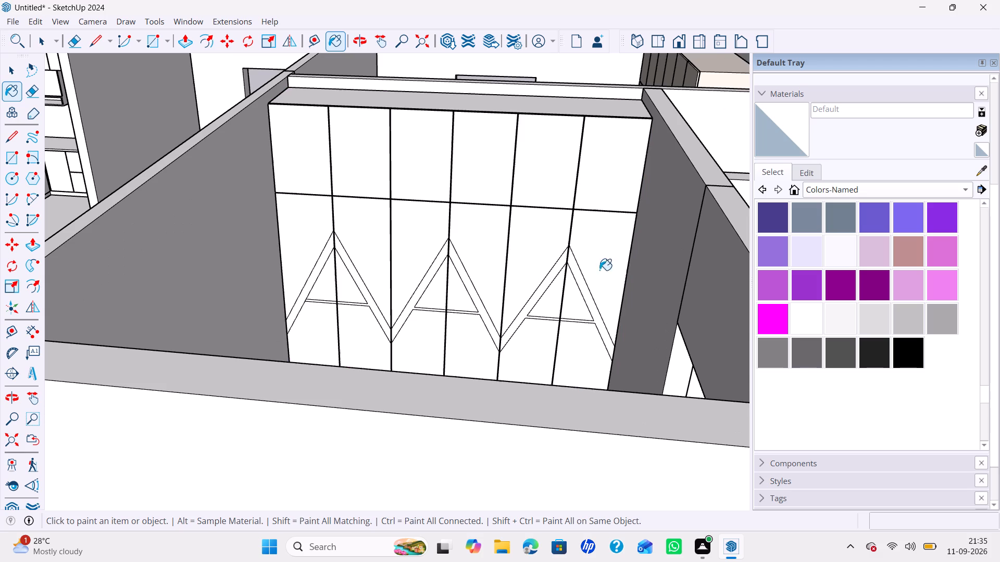
Select the whole A-patterned wardrobe and paint it with 0006_Pink from the Colors-Named materials.
scroll(761, 233, down, 2)
key(space)
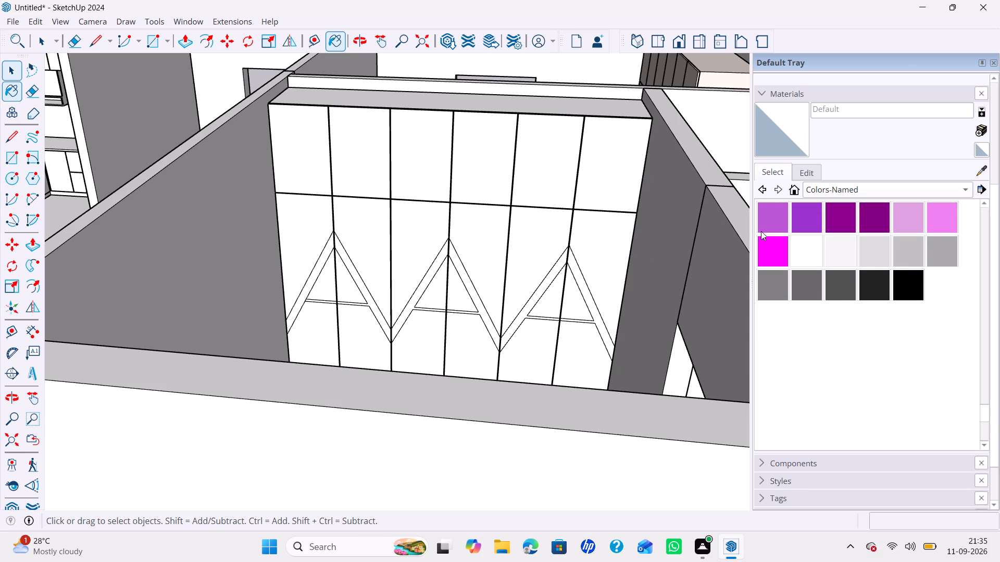
scroll(795, 228, up, 3)
click(606, 283)
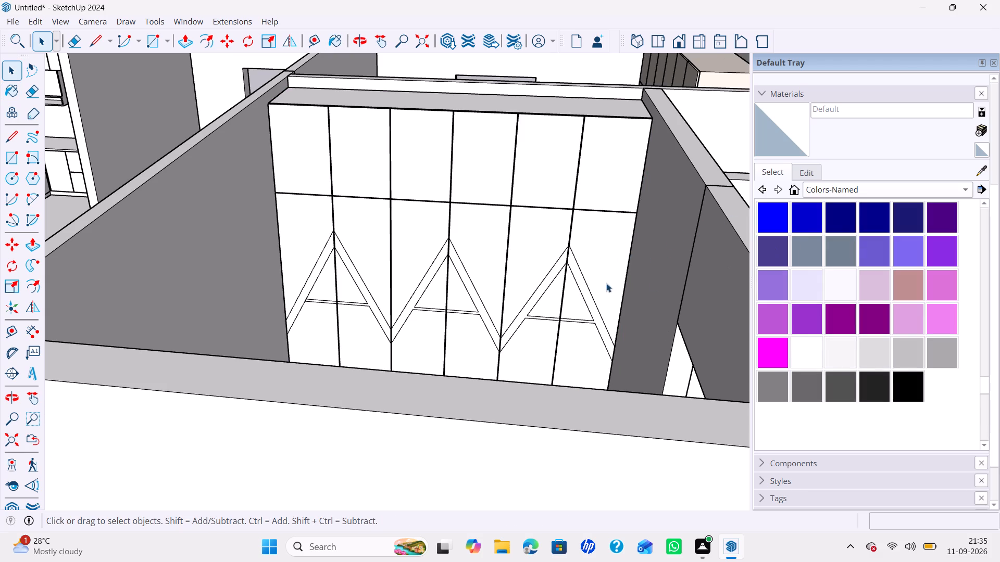
scroll(784, 216, up, 3)
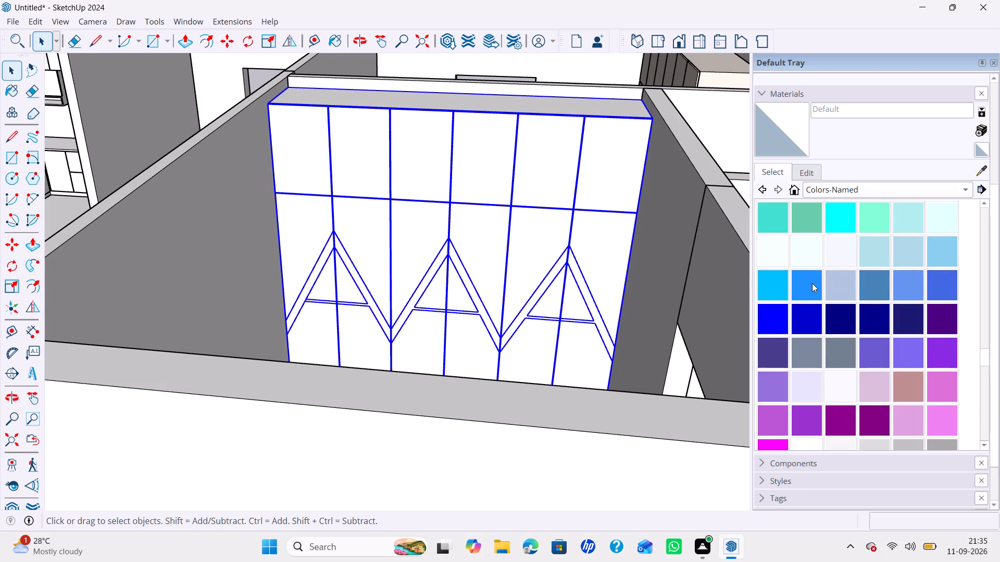
scroll(812, 283, up, 13)
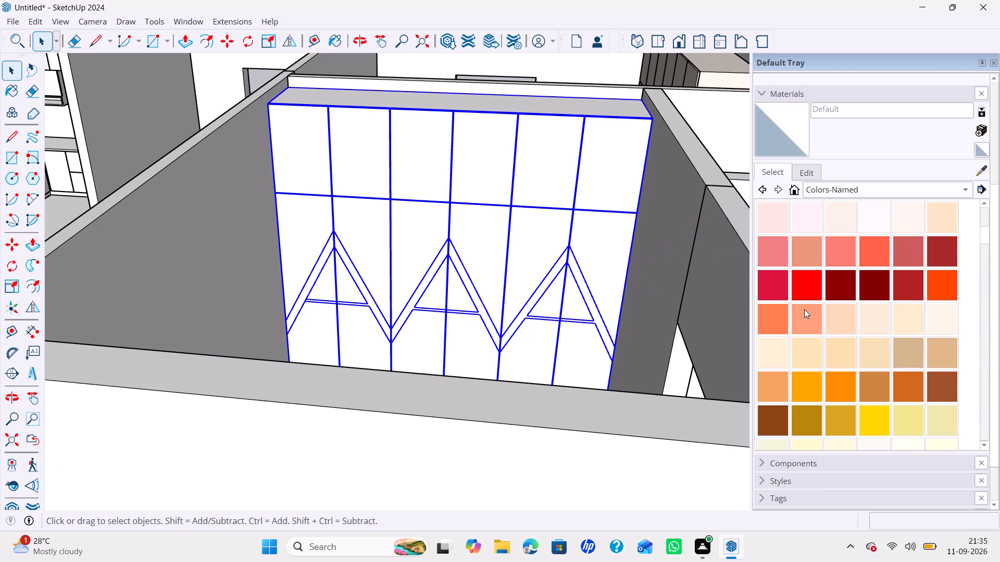
scroll(804, 309, up, 3)
scroll(851, 256, up, 4)
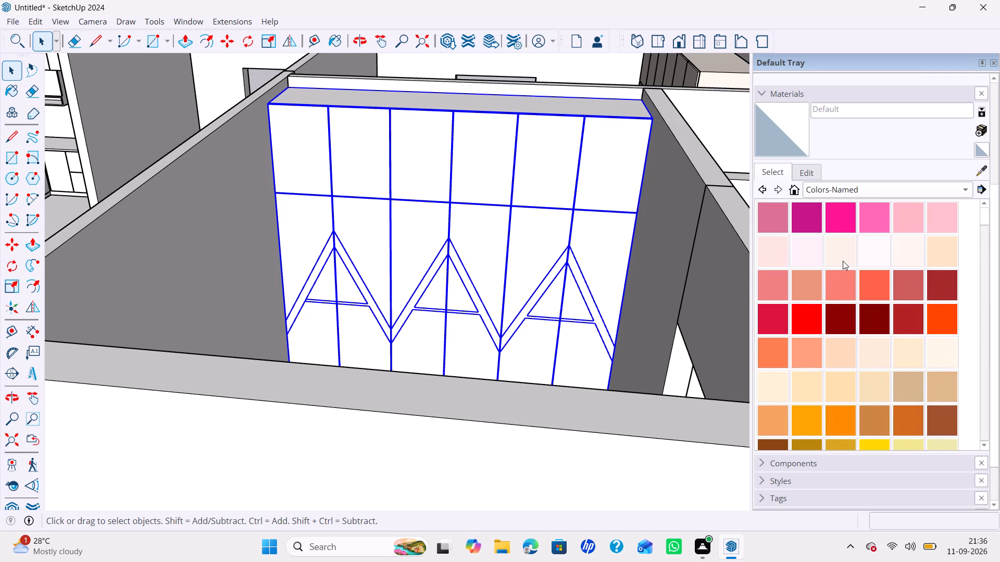
scroll(838, 241, up, 1)
click(945, 221)
click(522, 294)
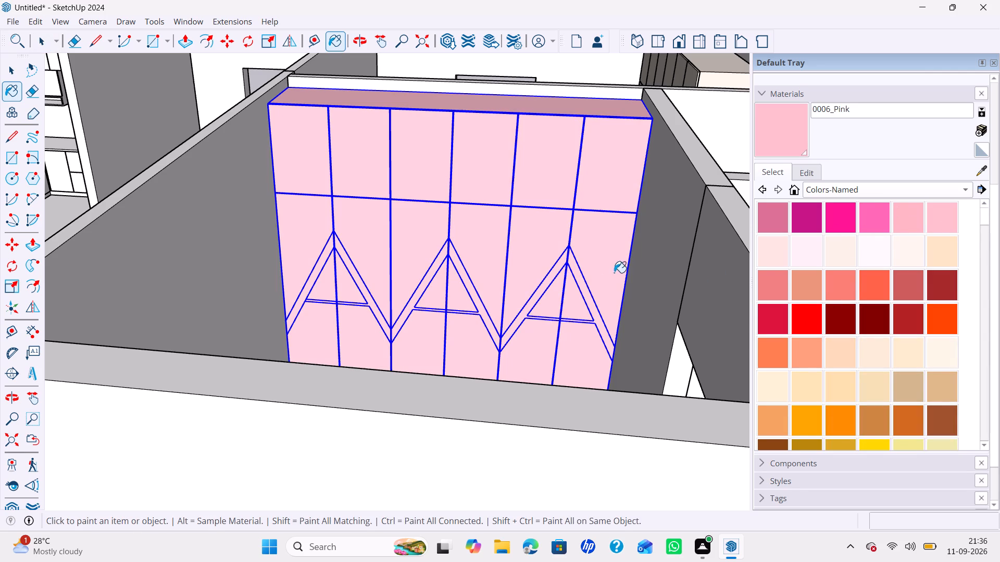
scroll(680, 263, down, 3)
key(space)
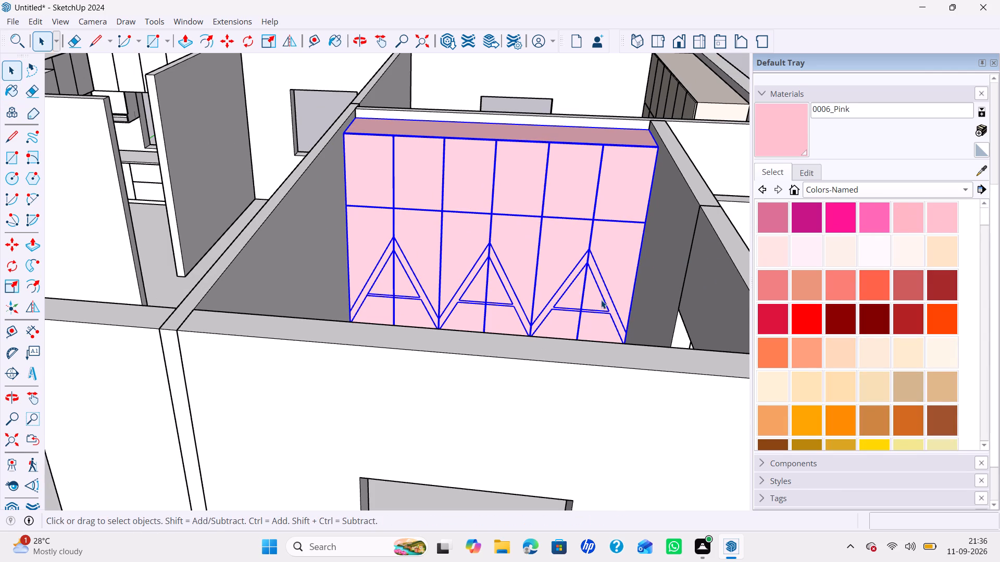
Darken the 0006_Pink material slightly to a dusty pink on the wardrobe.
scroll(525, 294, up, 2)
click(805, 173)
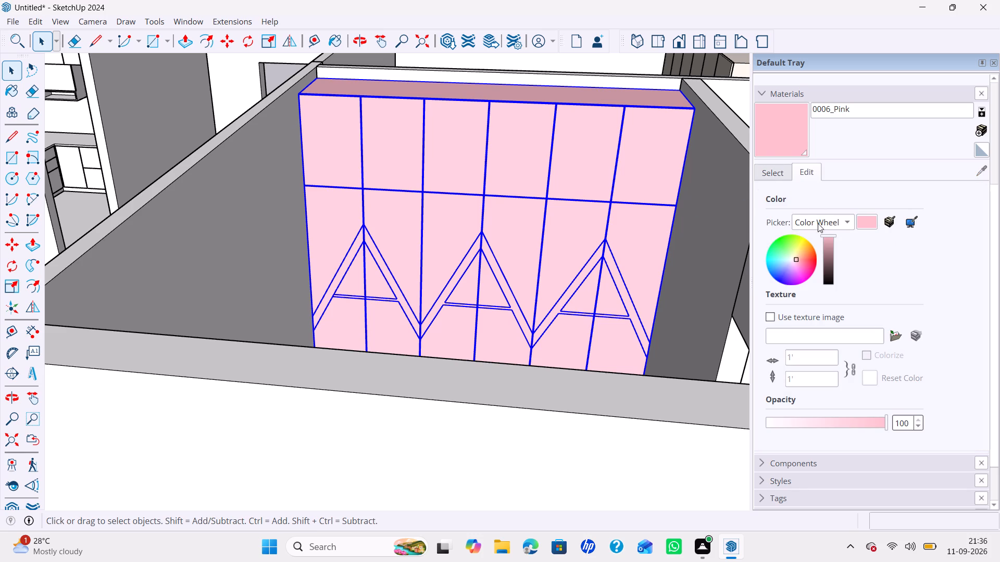
drag(826, 236, 831, 247)
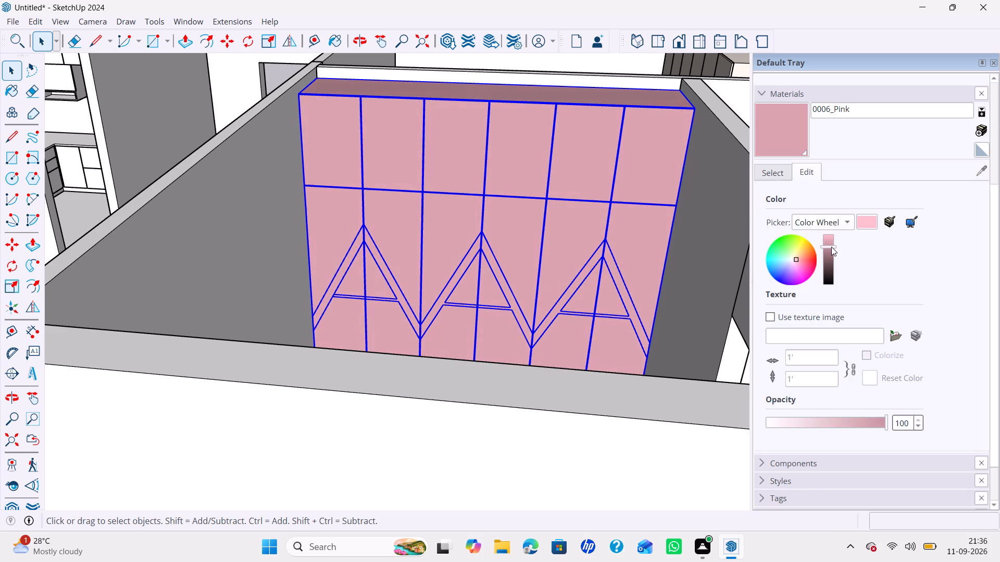
drag(831, 247, 829, 245)
Examine the pink wardrobe within the house from several angles.
scroll(761, 257, up, 1)
scroll(673, 280, down, 5)
middle_drag(618, 271, 887, 282)
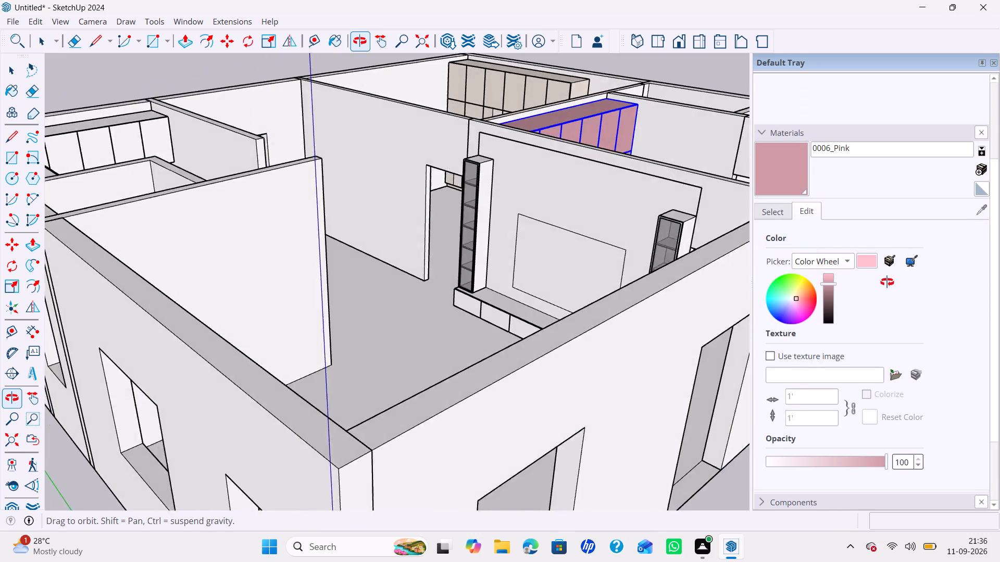
middle_drag(887, 282, 794, 311)
shift+middle_drag(681, 269, 609, 313)
shift+scroll(681, 269, up, 1)
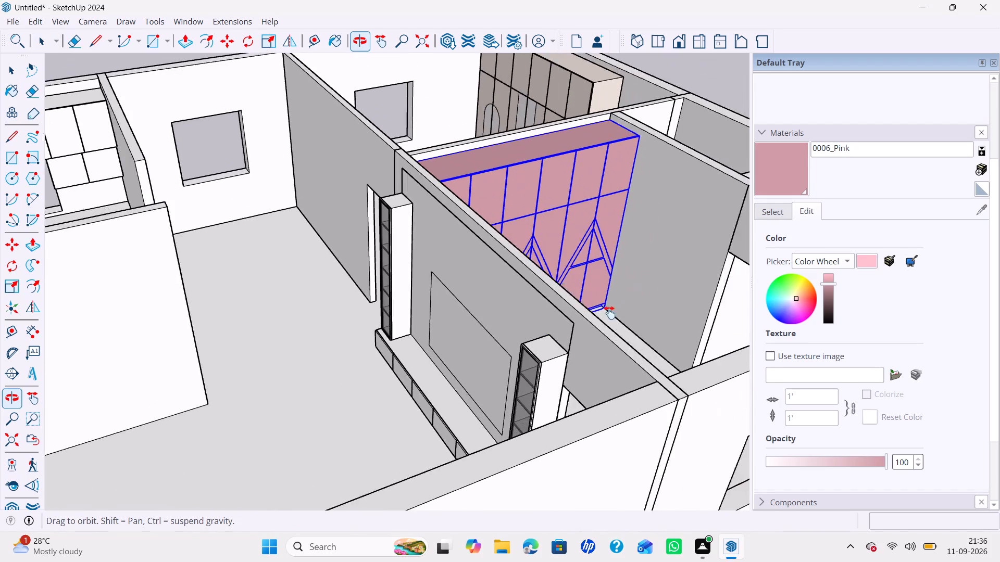
shift+middle_drag(609, 313, 592, 327)
middle_drag(591, 311, 447, 282)
scroll(386, 298, up, 1)
Open the wardrobe's second-to-last lower door for editing and paint its half of the A-shaped strip with 0128_White from Colors-Named.
double_click(367, 294)
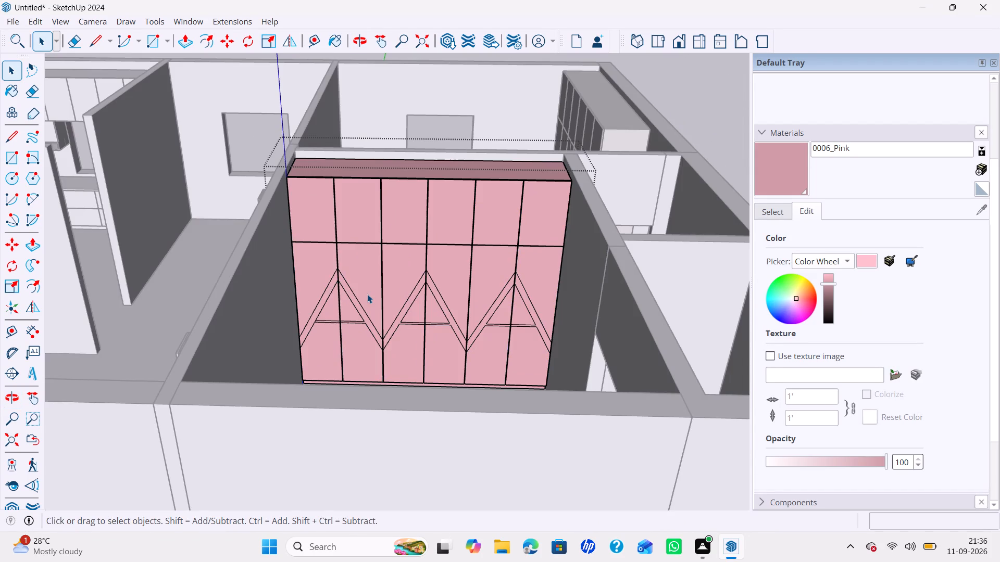
click(771, 214)
click(816, 228)
scroll(816, 228, up, 1)
scroll(855, 297, down, 4)
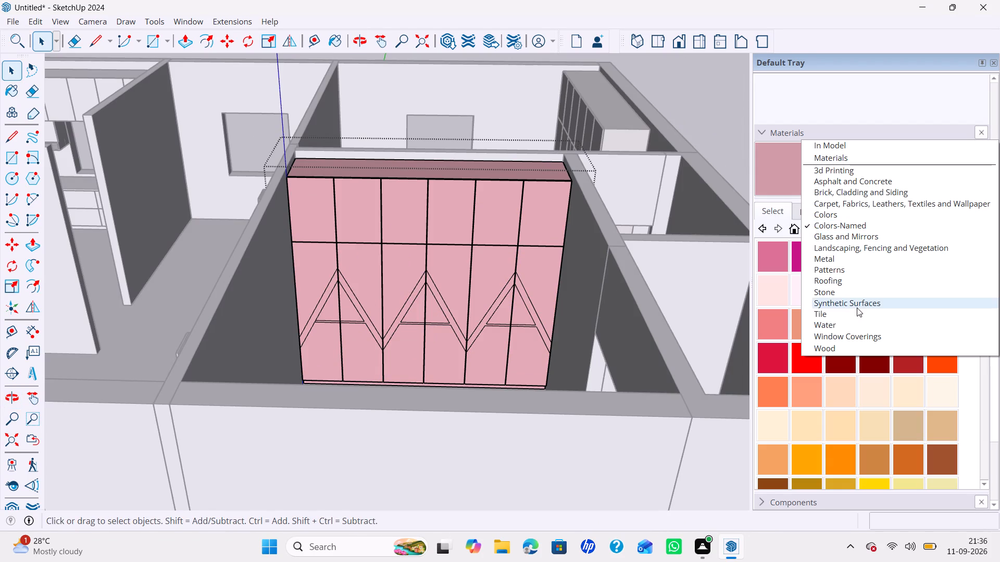
click(828, 228)
scroll(839, 264, down, 7)
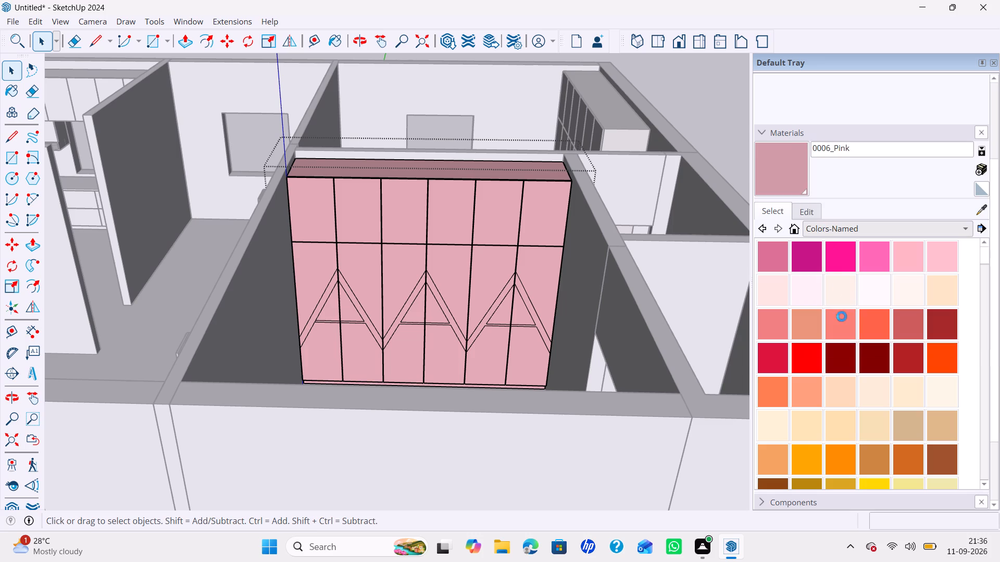
scroll(839, 326, down, 11)
scroll(836, 384, down, 8)
scroll(702, 374, up, 1)
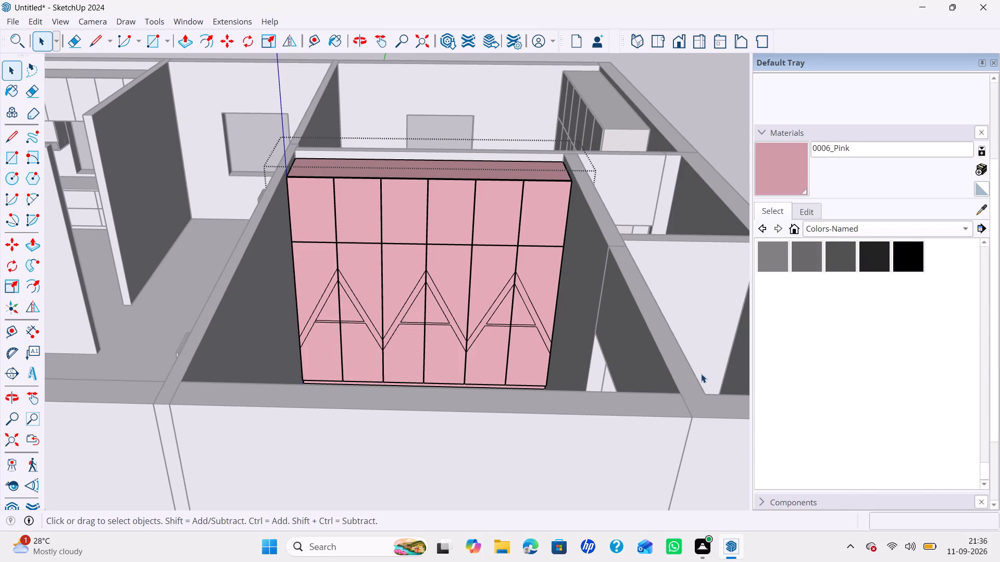
scroll(701, 374, up, 1)
scroll(832, 287, up, 2)
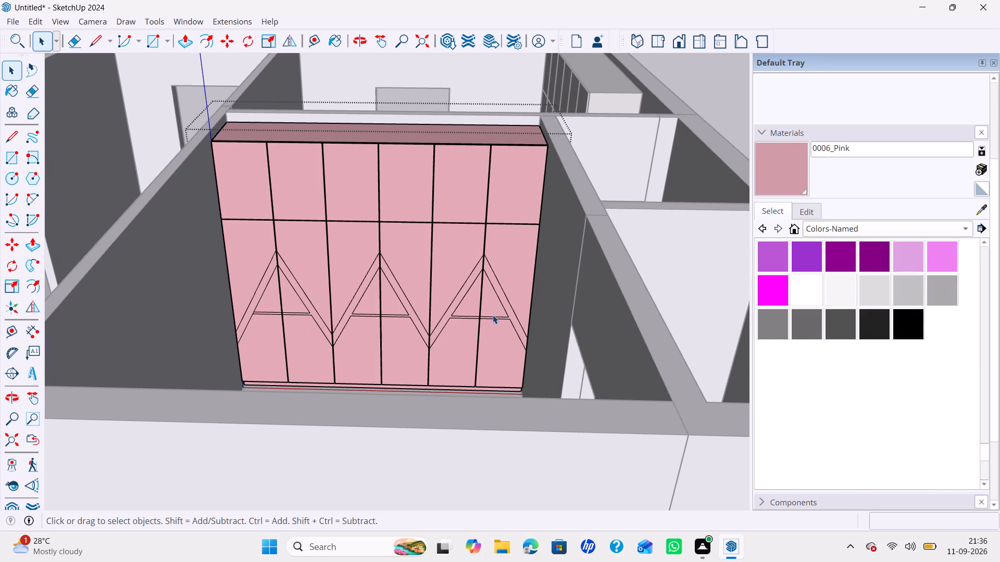
double_click(450, 309)
scroll(452, 308, up, 4)
click(452, 308)
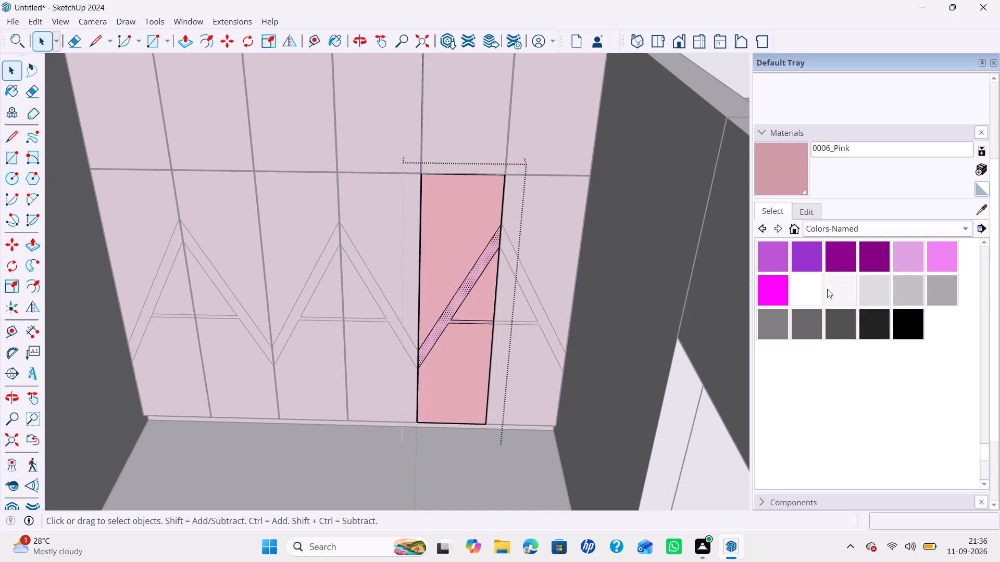
click(817, 294)
click(442, 320)
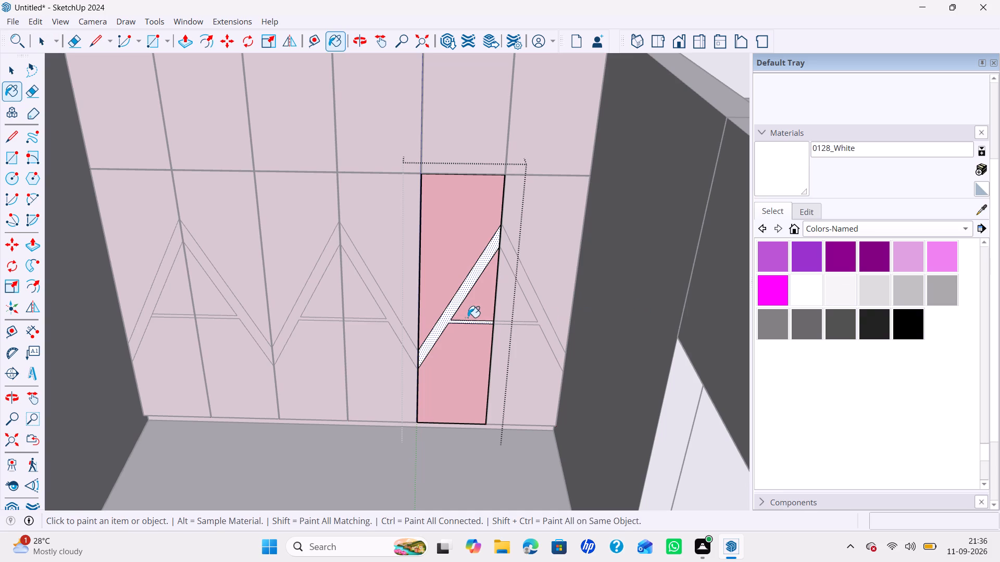
Open the wardrobe's last lower door for editing and paint its half of the A-shaped strip with 0128_White.
key(space)
double_click(517, 261)
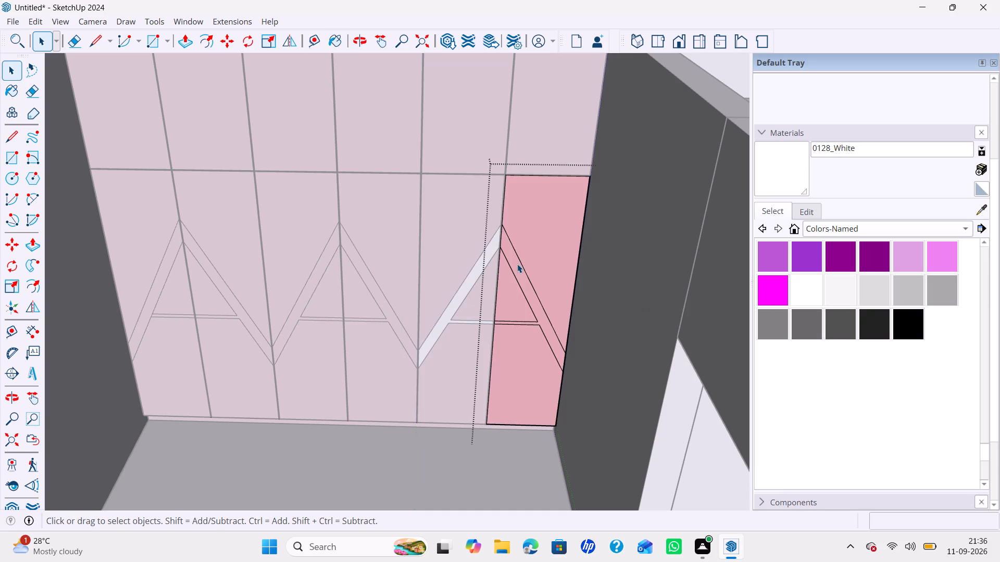
click(517, 264)
click(537, 304)
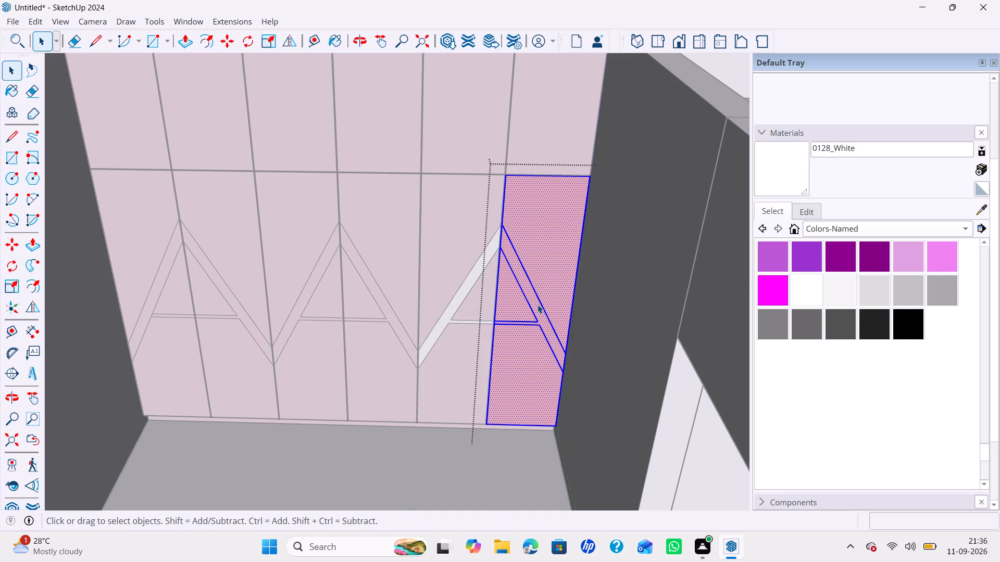
click(762, 189)
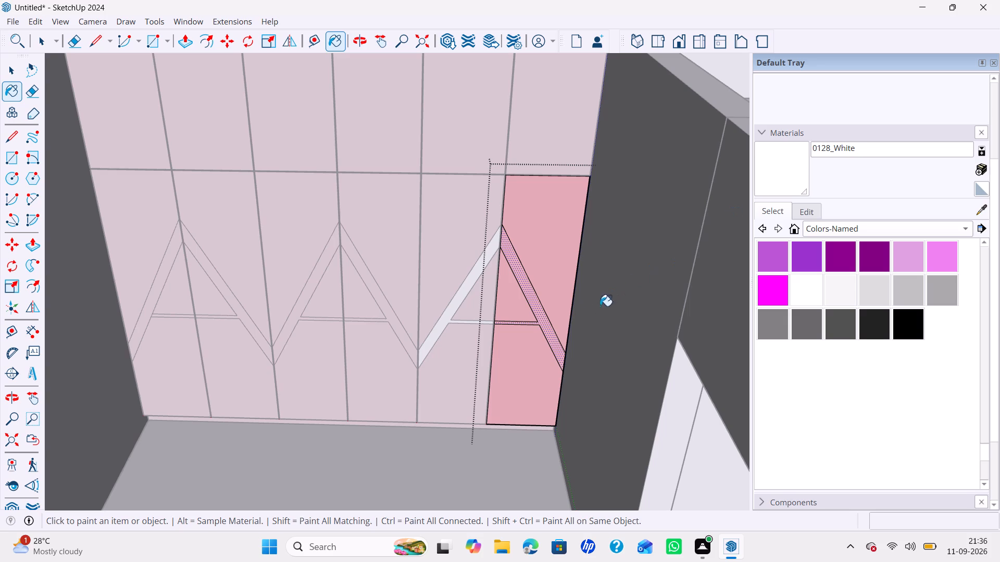
click(555, 342)
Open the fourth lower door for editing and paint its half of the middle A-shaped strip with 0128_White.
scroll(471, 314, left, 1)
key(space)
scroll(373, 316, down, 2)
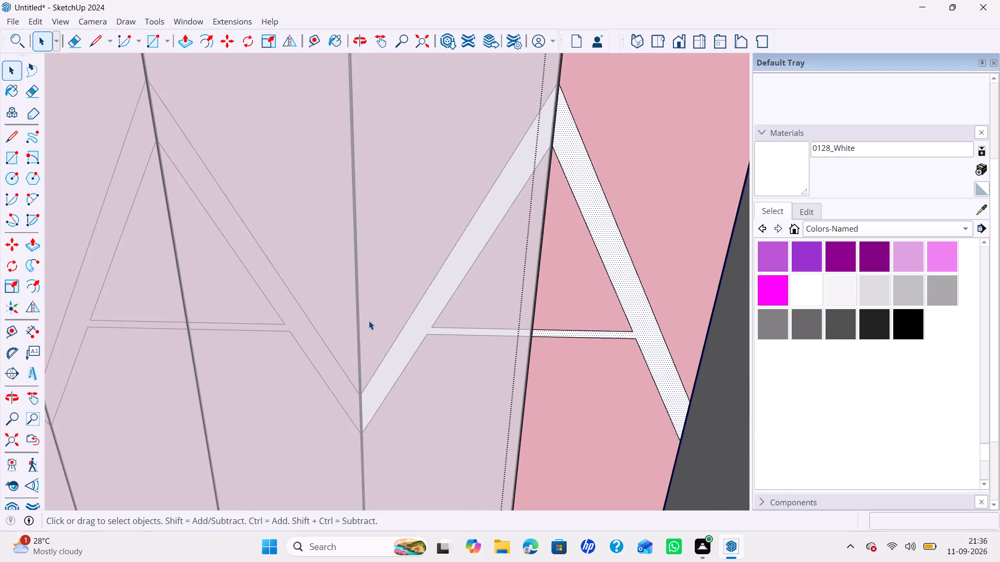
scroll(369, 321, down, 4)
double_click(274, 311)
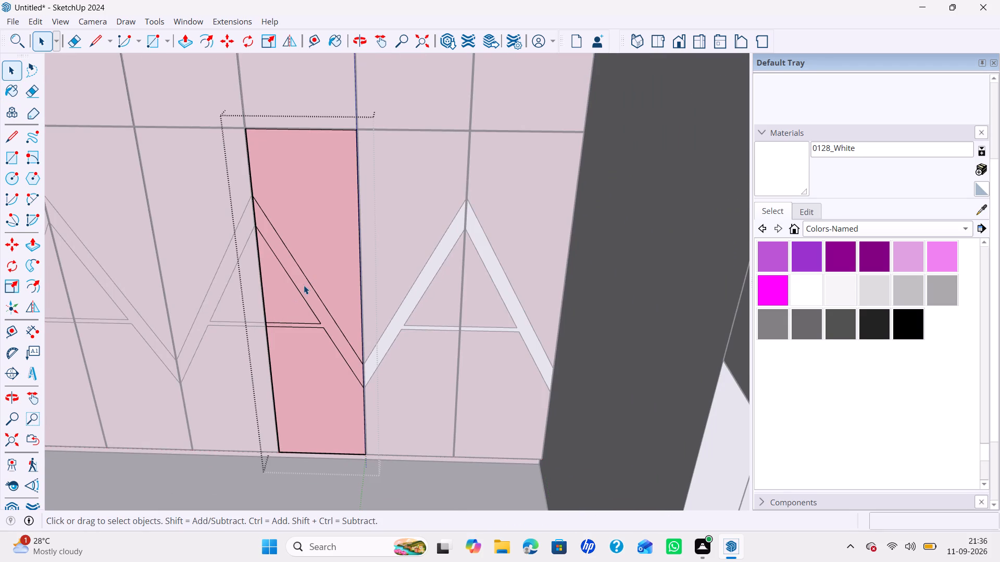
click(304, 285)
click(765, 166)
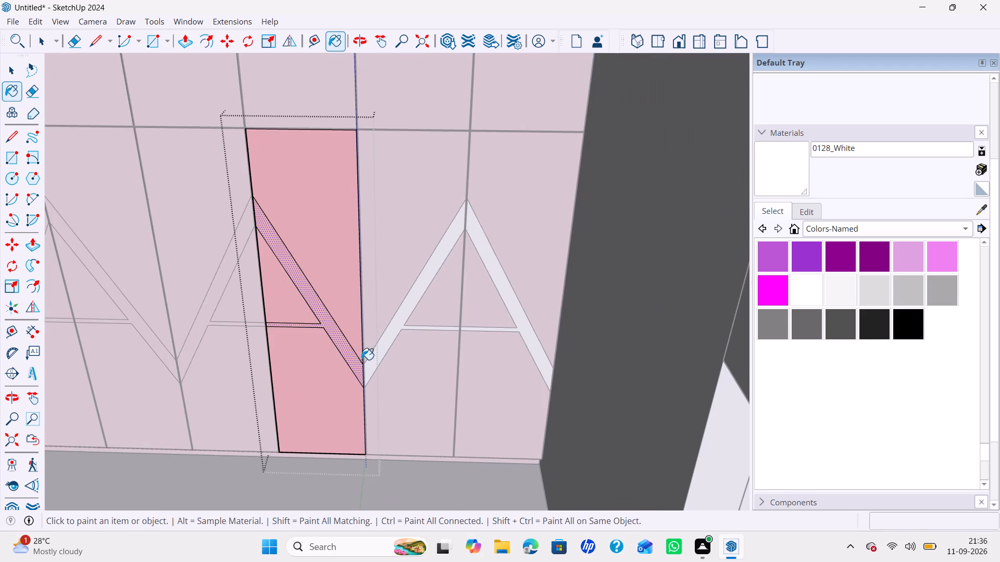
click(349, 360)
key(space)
Open the third lower door and paint its faces around the A-shaped strip with 0128_White, leaving the strip pink.
scroll(238, 330, down, 4)
scroll(142, 318, up, 2)
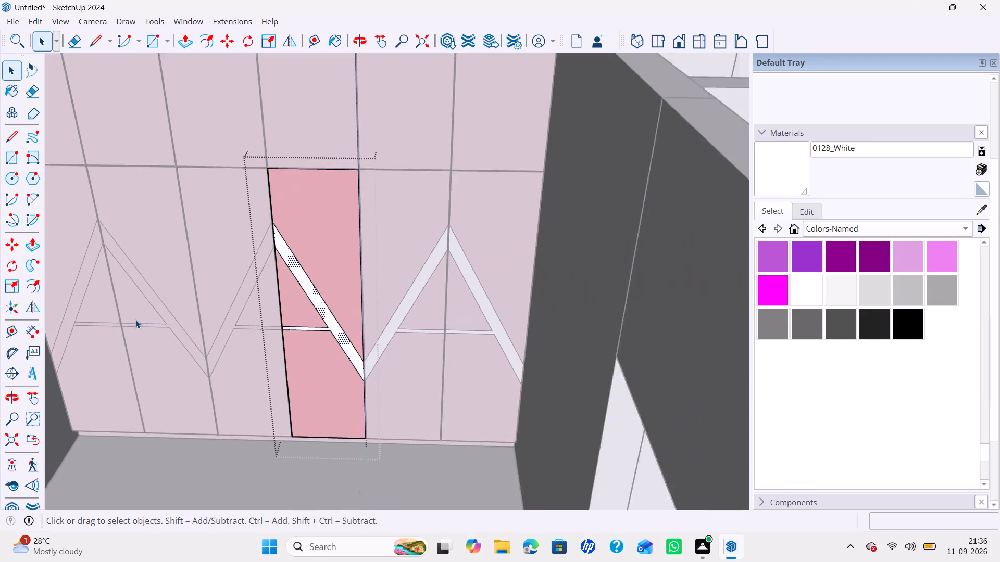
scroll(135, 320, up, 3)
double_click(134, 321)
double_click(271, 292)
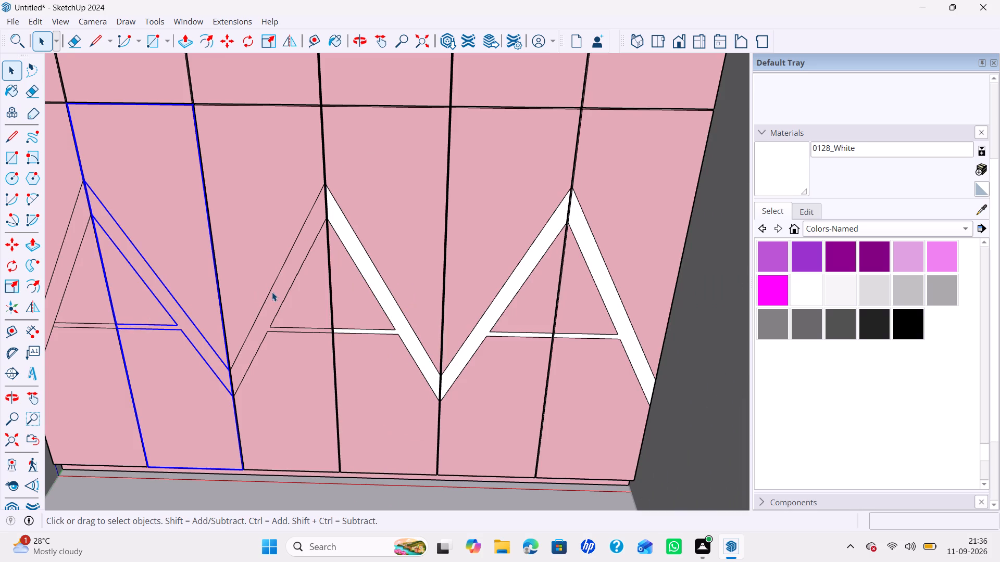
click(274, 295)
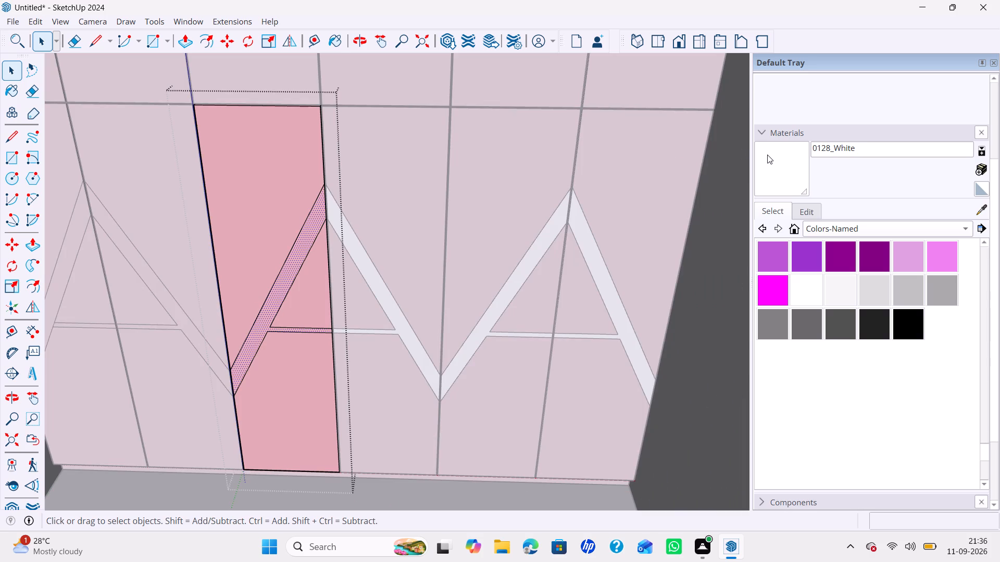
click(767, 155)
click(286, 214)
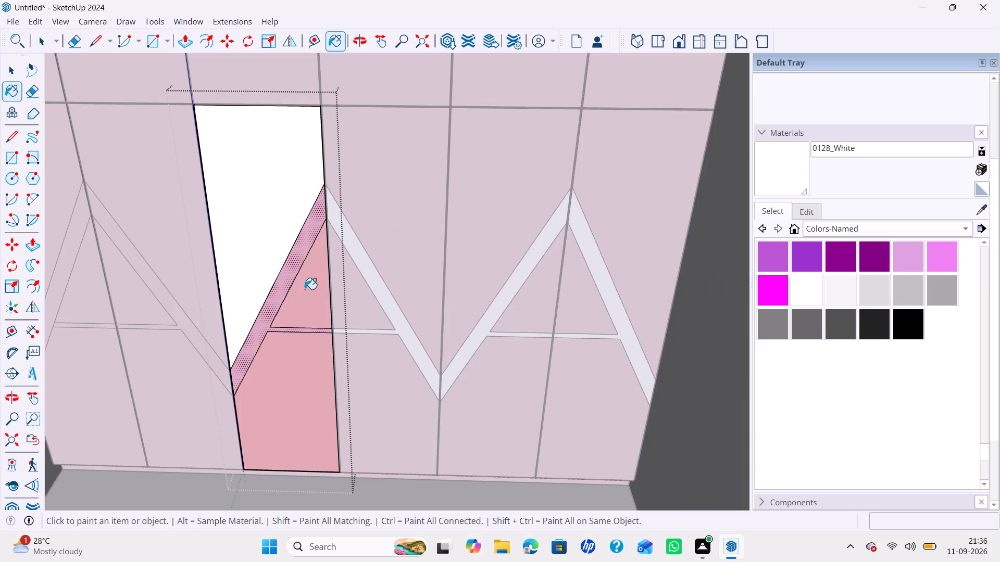
click(305, 289)
click(288, 395)
scroll(337, 356, down, 6)
key(space)
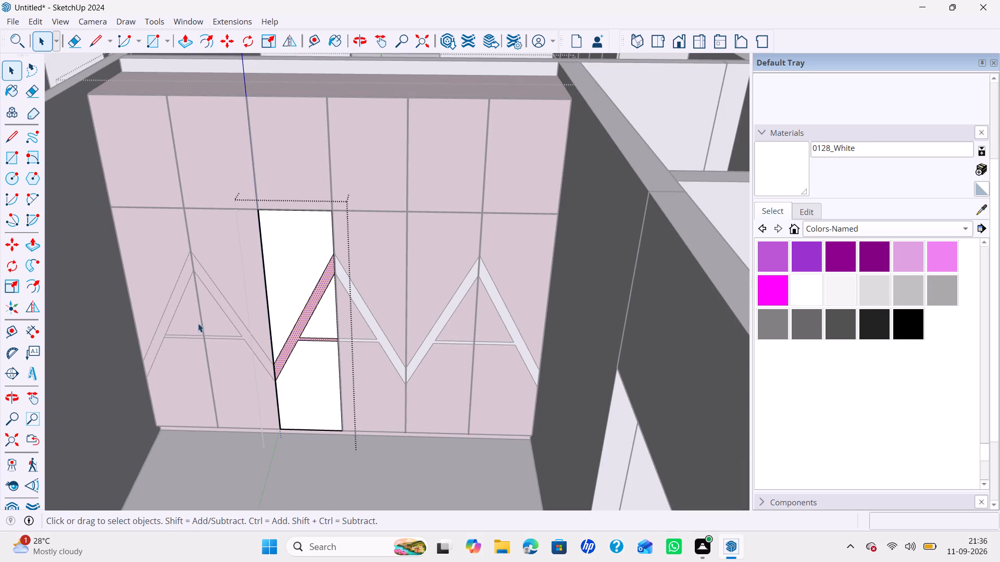
click(182, 312)
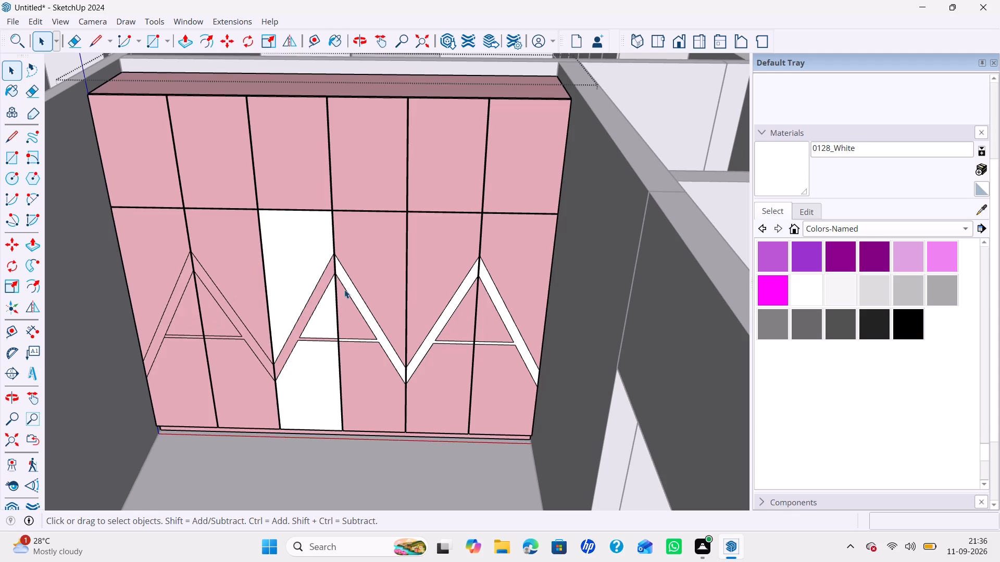
Open the fourth lower door and paint its faces above, inside and below the A-shaped strip with 0128_White.
double_click(366, 283)
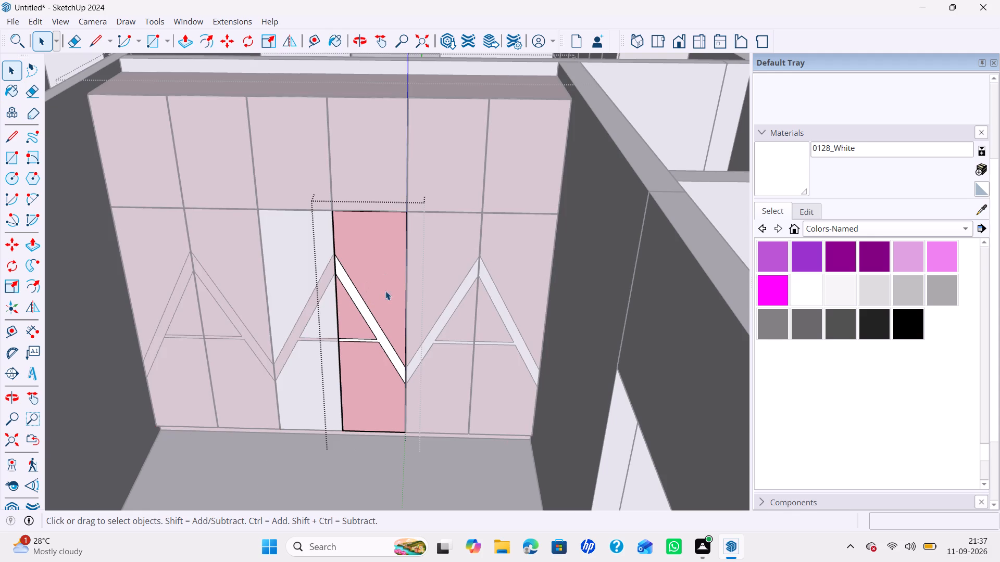
double_click(158, 292)
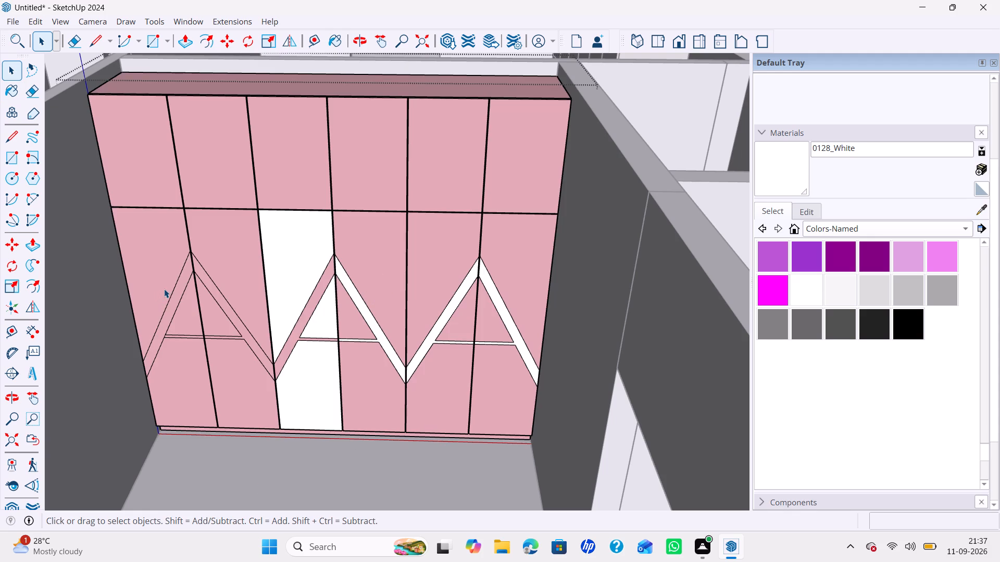
double_click(360, 273)
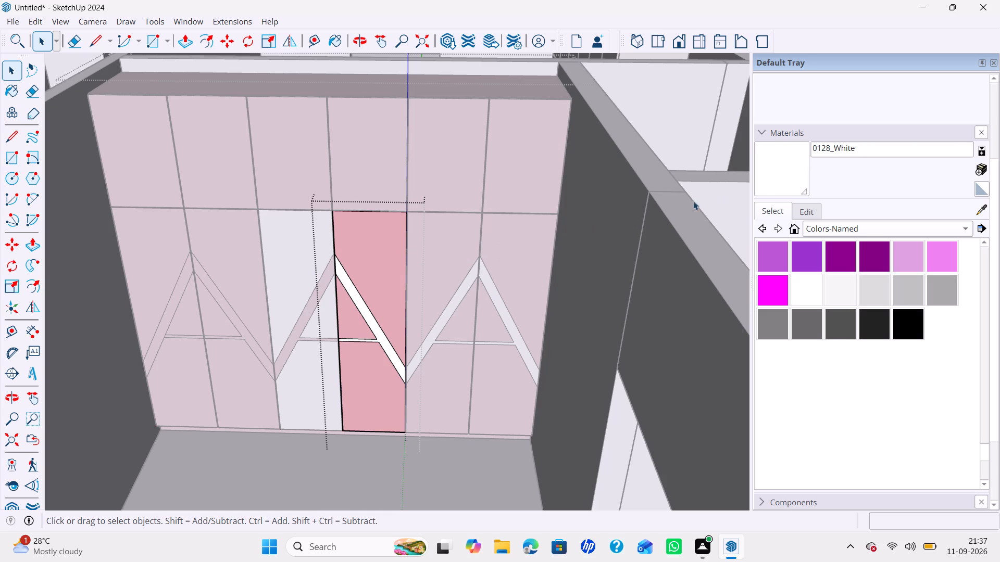
click(771, 179)
click(361, 280)
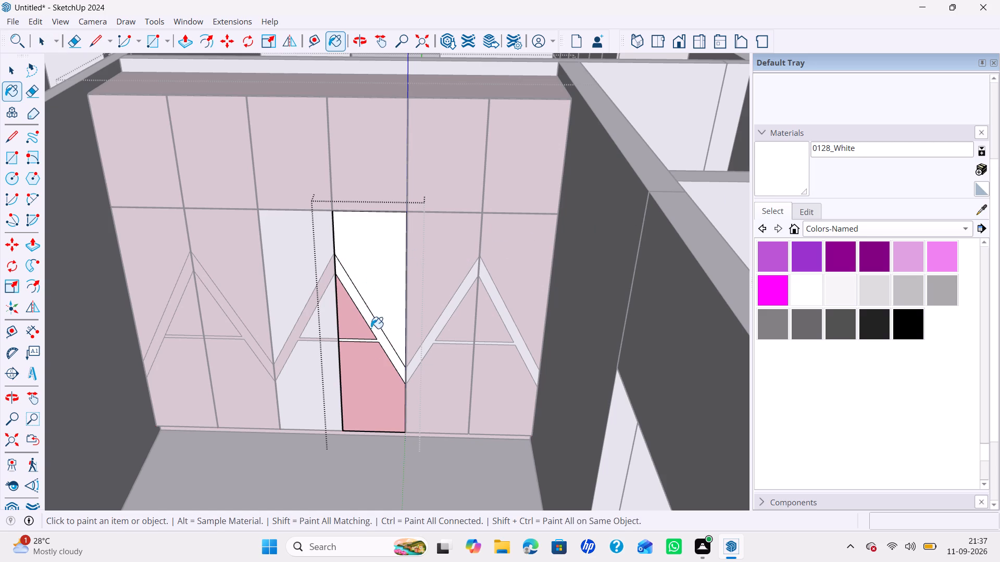
click(379, 374)
click(355, 321)
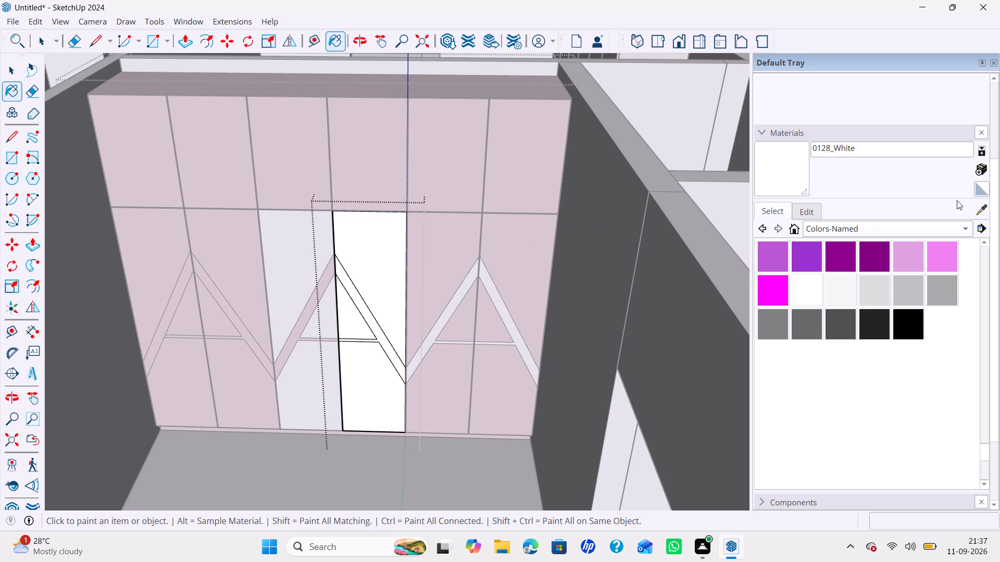
Sample 0006_Pink from a neighbouring door and paint the fourth lower door's half of the A-shaped strip with it.
click(979, 208)
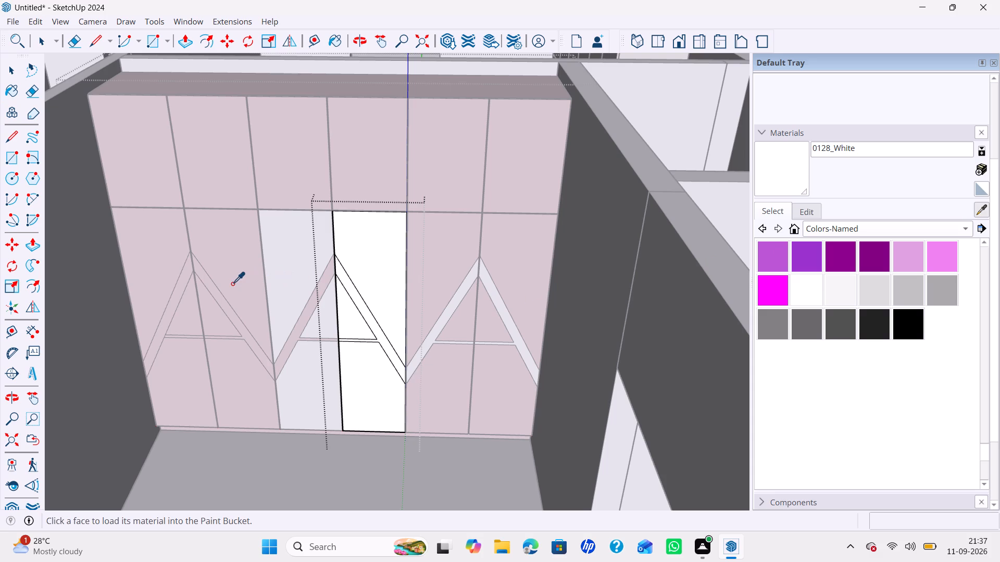
click(232, 284)
drag(390, 298, 376, 323)
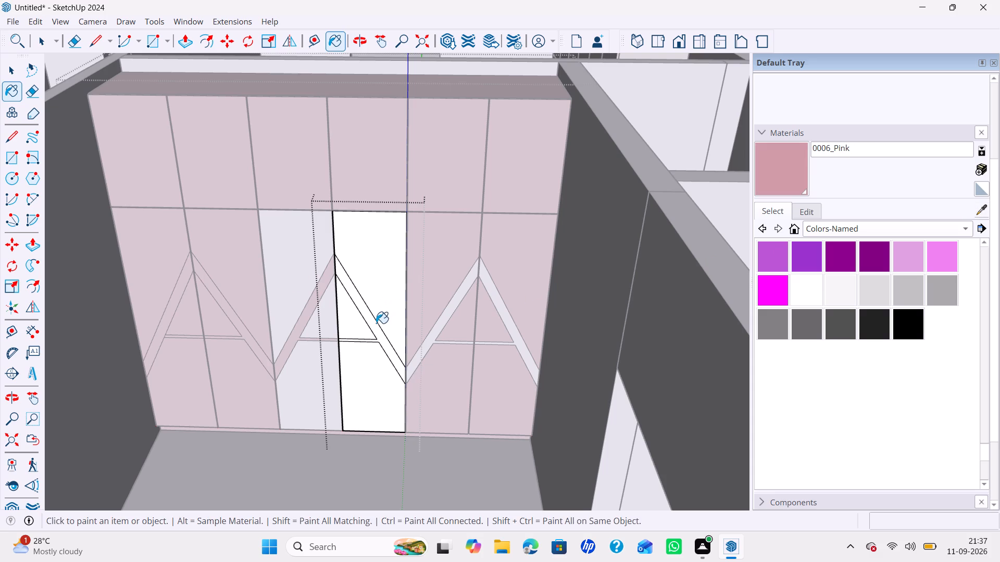
drag(376, 323, 376, 327)
key(space)
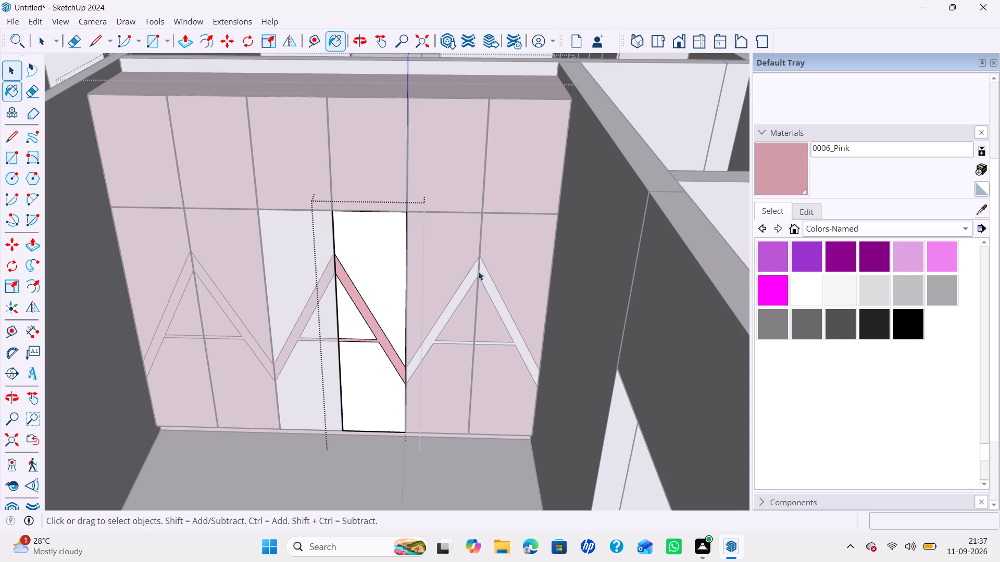
click(490, 255)
Open the second lower door, sample 0128_White from a white door and paint its half of the A-shaped strip.
double_click(236, 312)
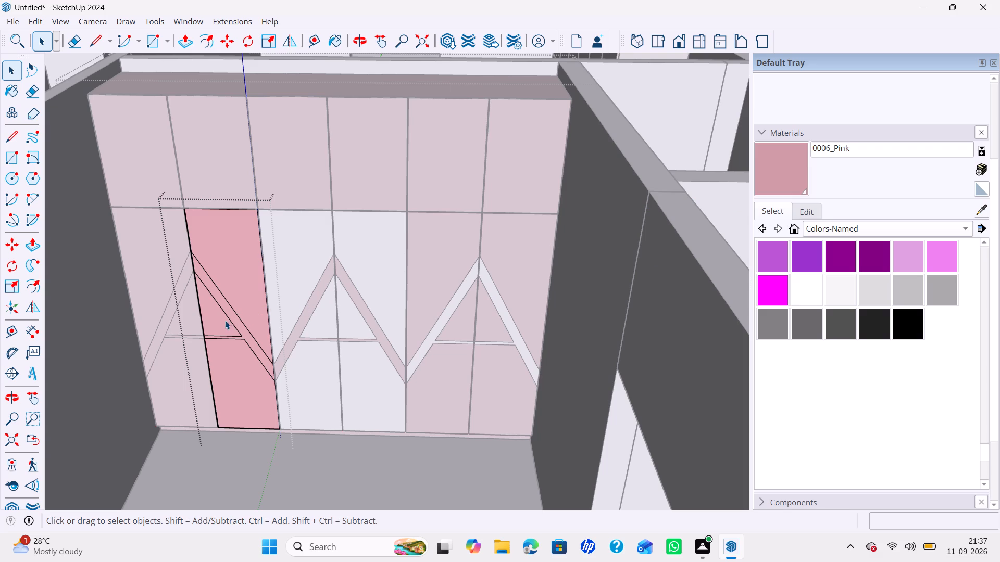
click(229, 313)
click(976, 208)
click(375, 264)
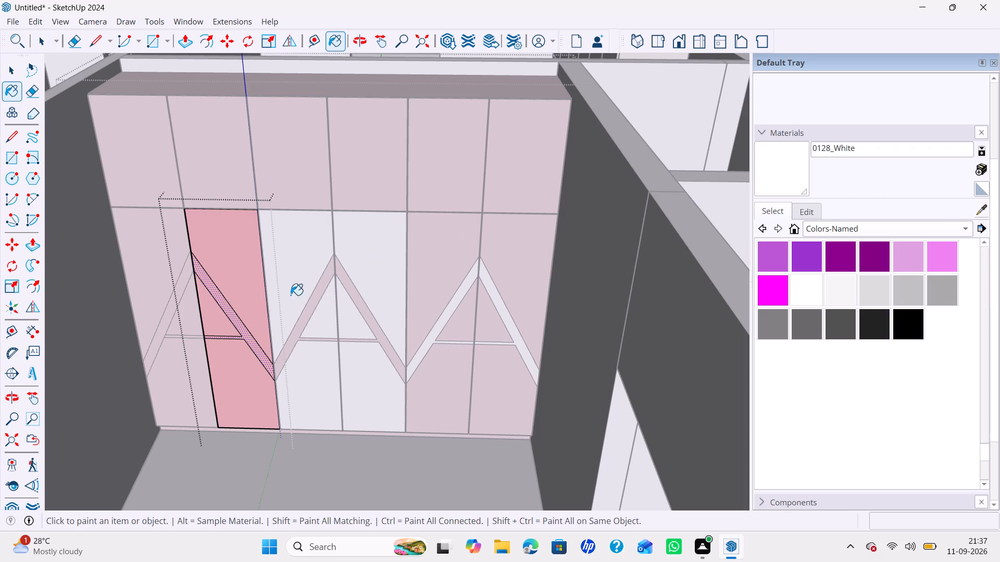
click(261, 351)
key(space)
Open the first lower door for editing and paint its half of the A-shaped strip with 0128_White.
double_click(169, 295)
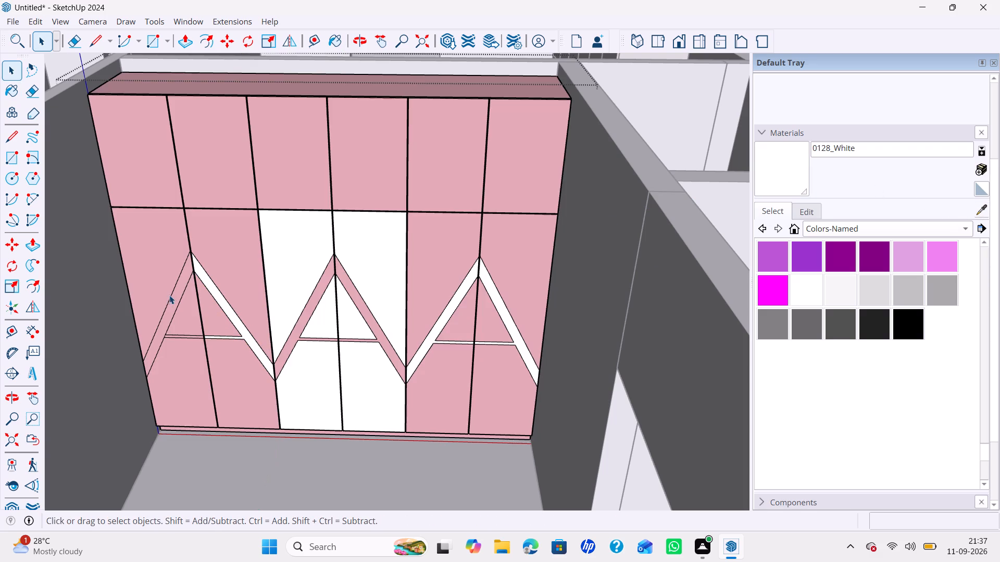
triple_click(173, 306)
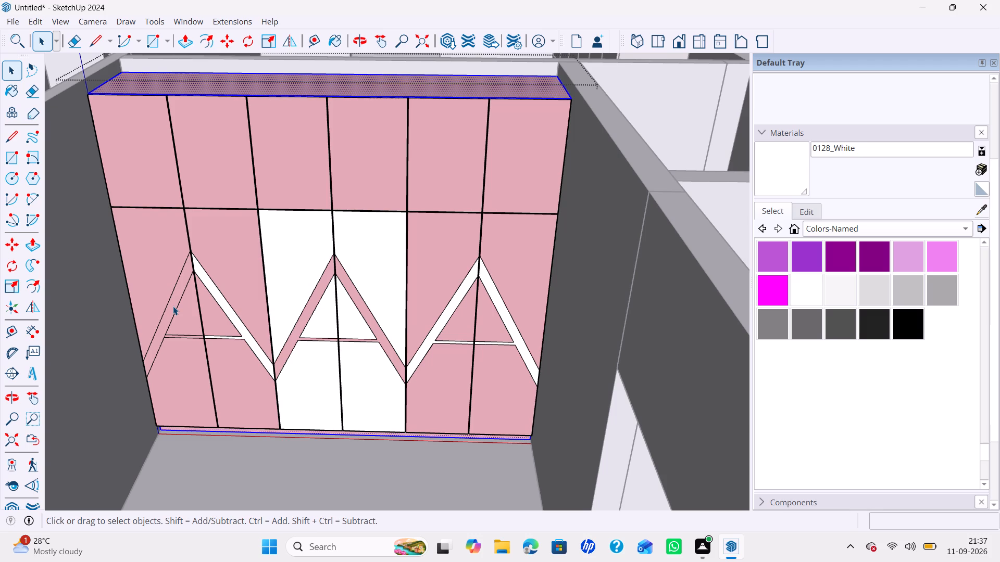
middle_drag(172, 325, 194, 308)
scroll(190, 306, up, 4)
click(180, 303)
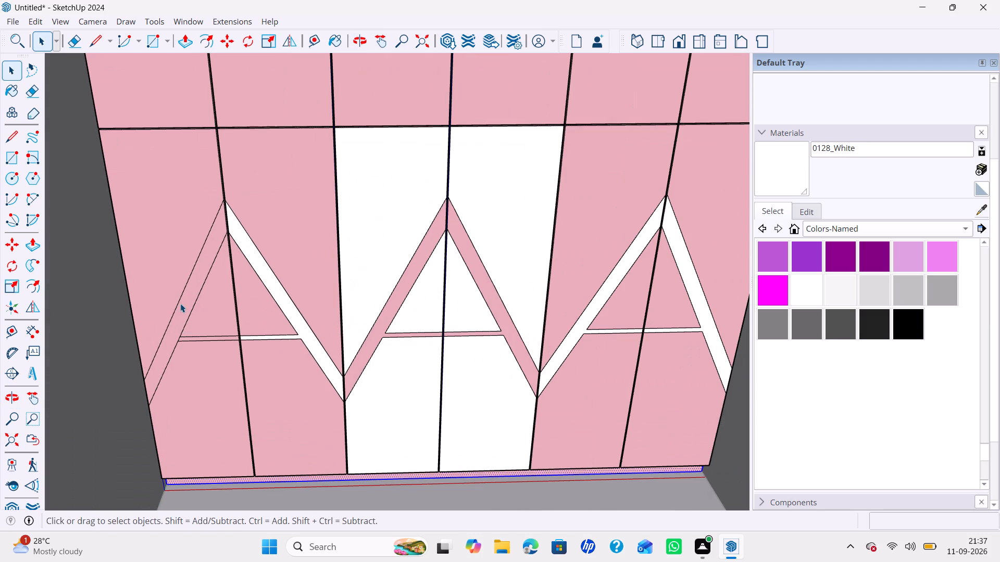
double_click(181, 306)
click(181, 306)
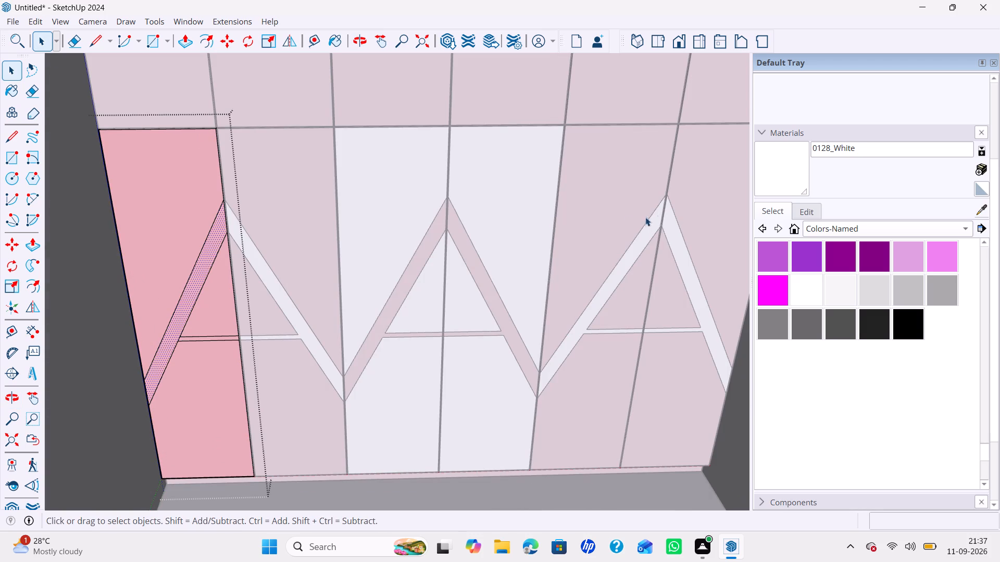
click(795, 164)
click(194, 282)
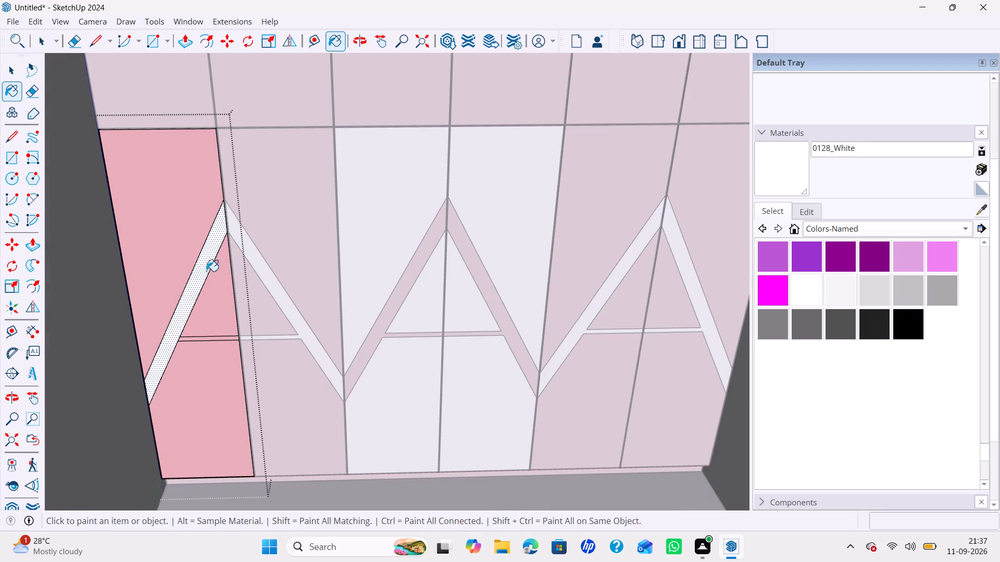
scroll(229, 256, down, 7)
key(space)
click(300, 188)
Reopen the first lower door and erase the short edge separating the crossbar from the white diagonal strip.
ctrl+middle_drag(281, 183, 277, 246)
click(239, 221)
click(238, 221)
scroll(230, 222, up, 6)
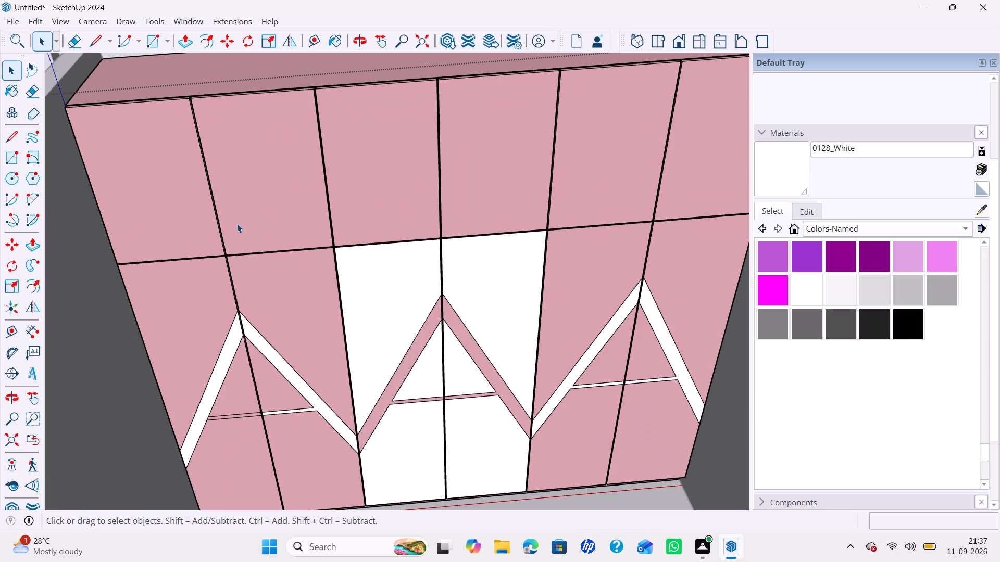
ctrl+middle_drag(242, 238, 273, 284)
scroll(256, 397, up, 2)
scroll(266, 355, down, 1)
middle_drag(261, 351, 212, 315)
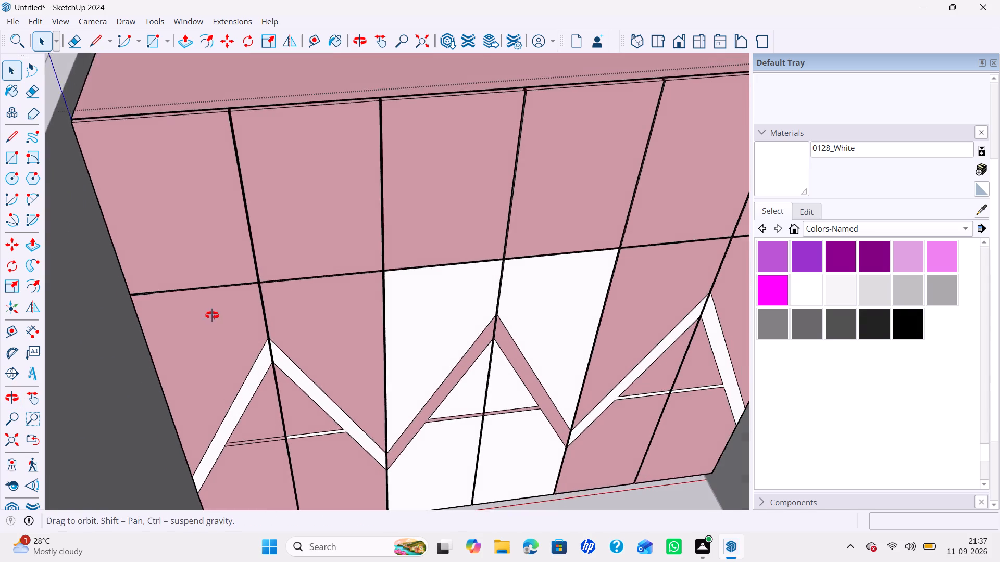
middle_drag(212, 315, 170, 265)
scroll(157, 342, up, 5)
double_click(157, 342)
click(166, 344)
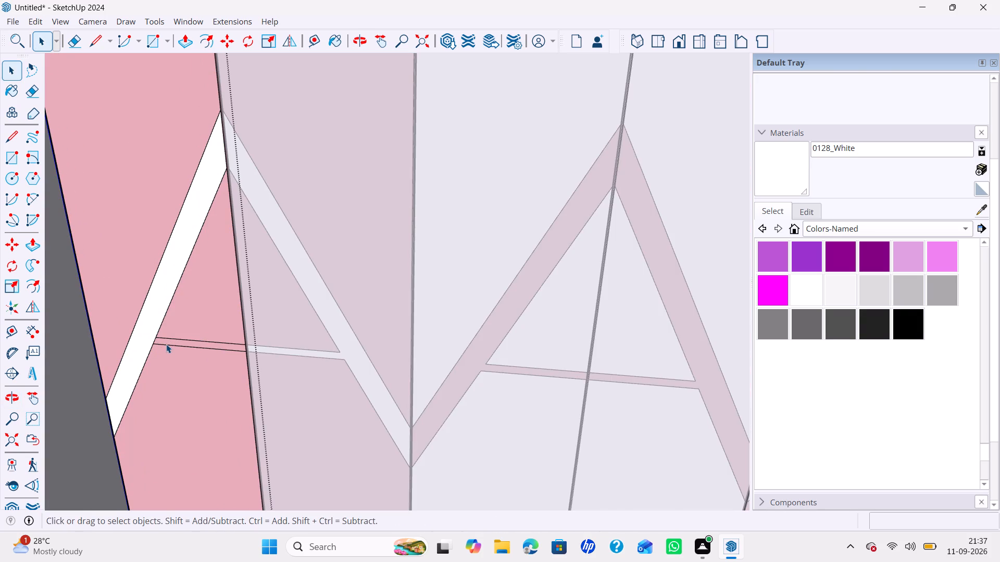
key(e)
scroll(165, 344, up, 3)
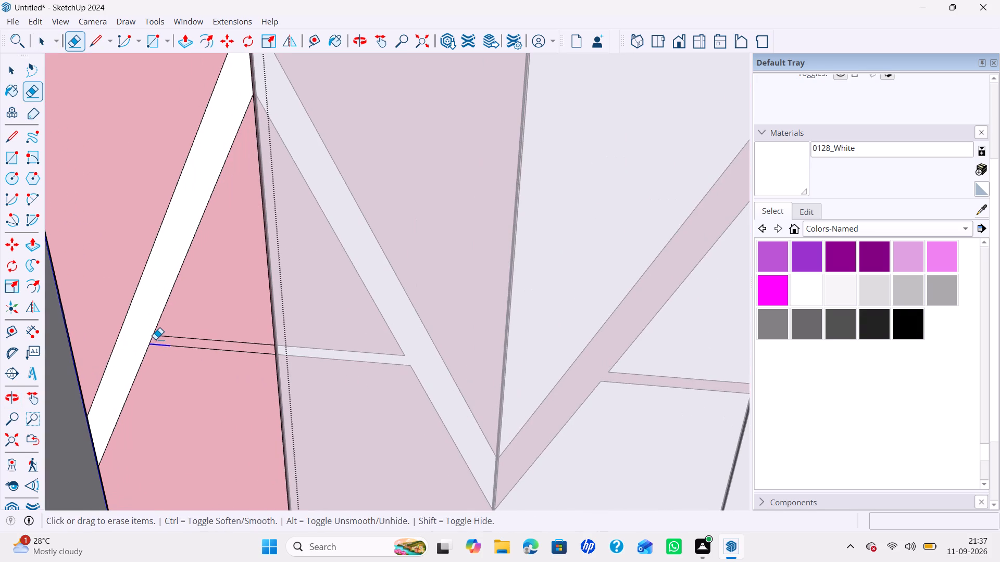
double_click(153, 339)
scroll(191, 298, down, 7)
scroll(266, 305, down, 5)
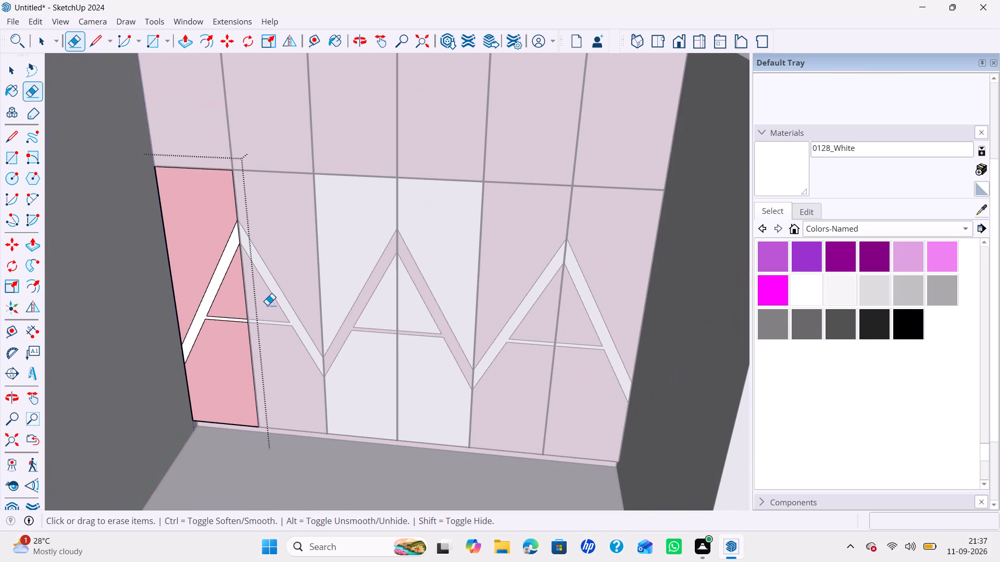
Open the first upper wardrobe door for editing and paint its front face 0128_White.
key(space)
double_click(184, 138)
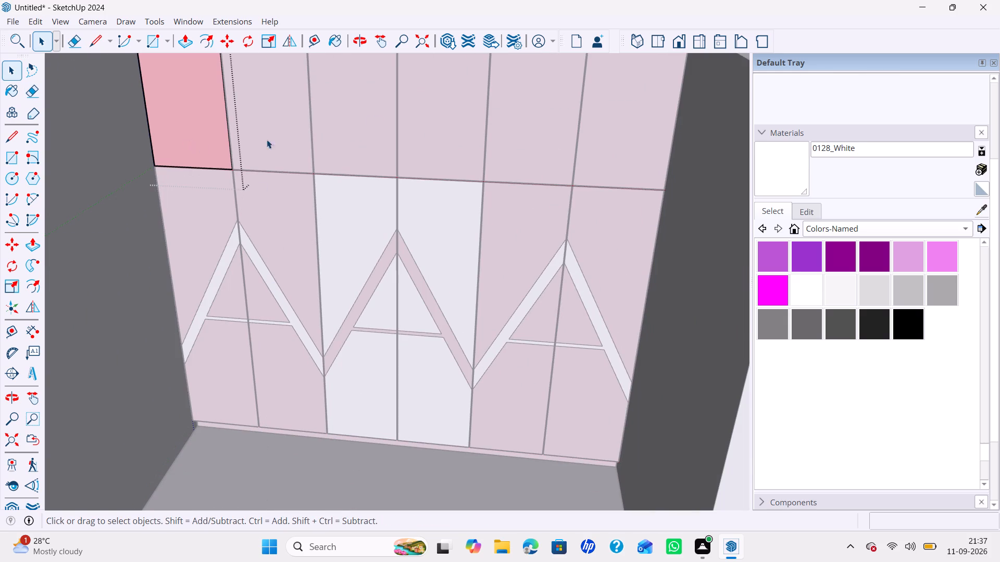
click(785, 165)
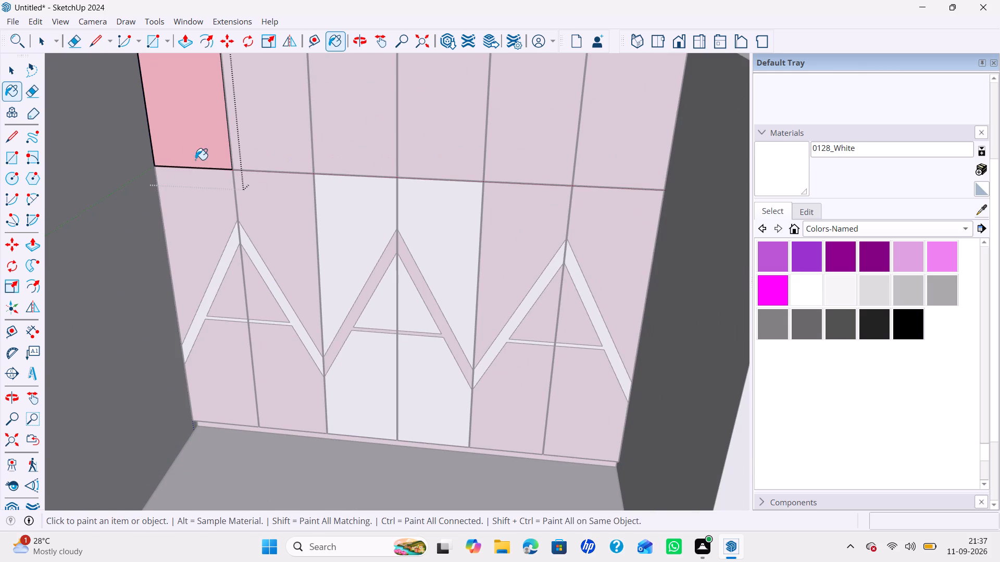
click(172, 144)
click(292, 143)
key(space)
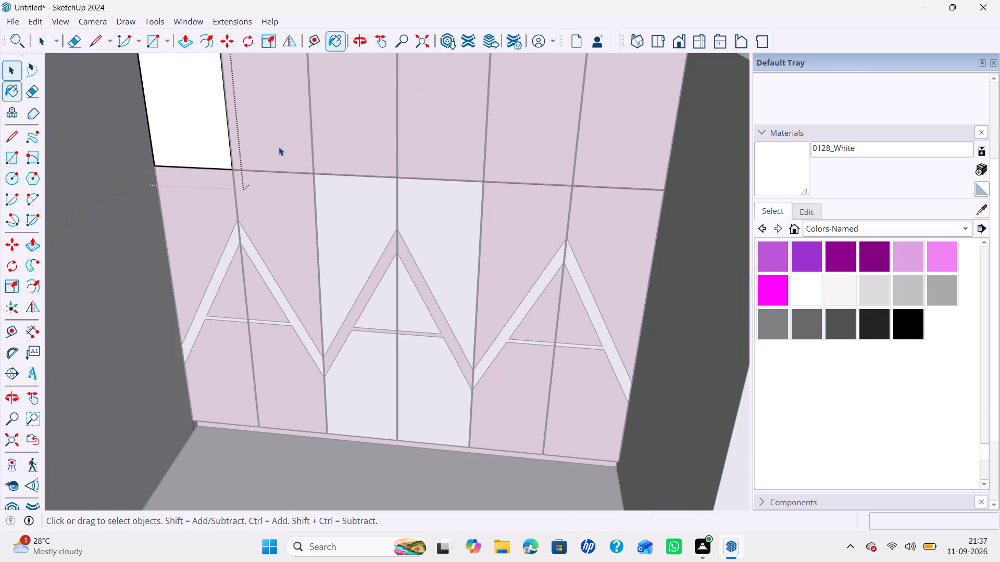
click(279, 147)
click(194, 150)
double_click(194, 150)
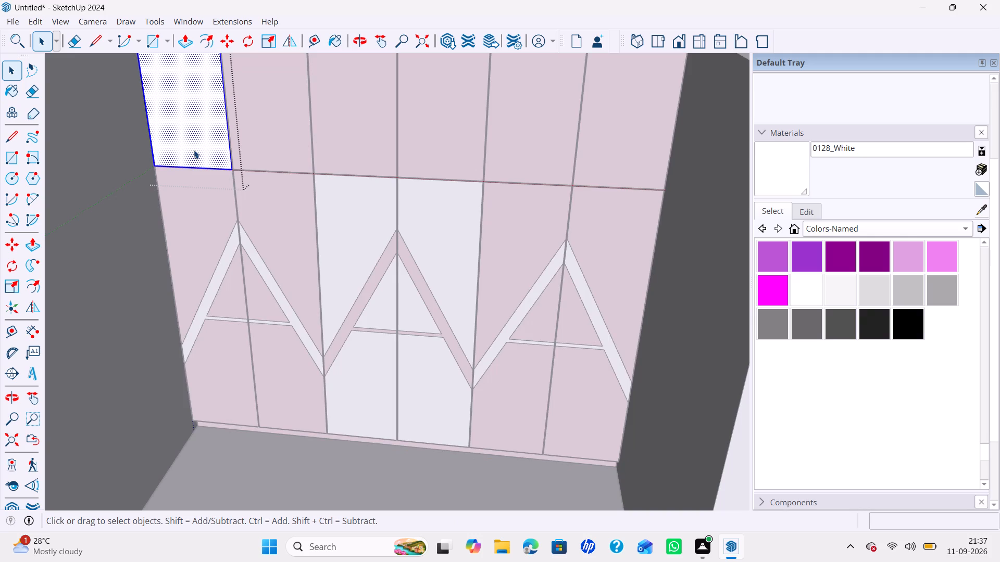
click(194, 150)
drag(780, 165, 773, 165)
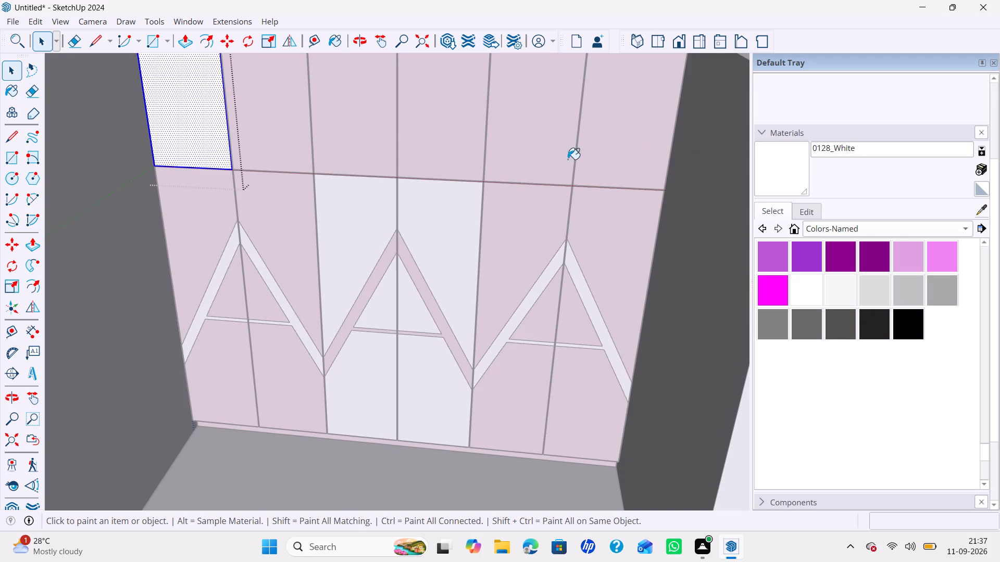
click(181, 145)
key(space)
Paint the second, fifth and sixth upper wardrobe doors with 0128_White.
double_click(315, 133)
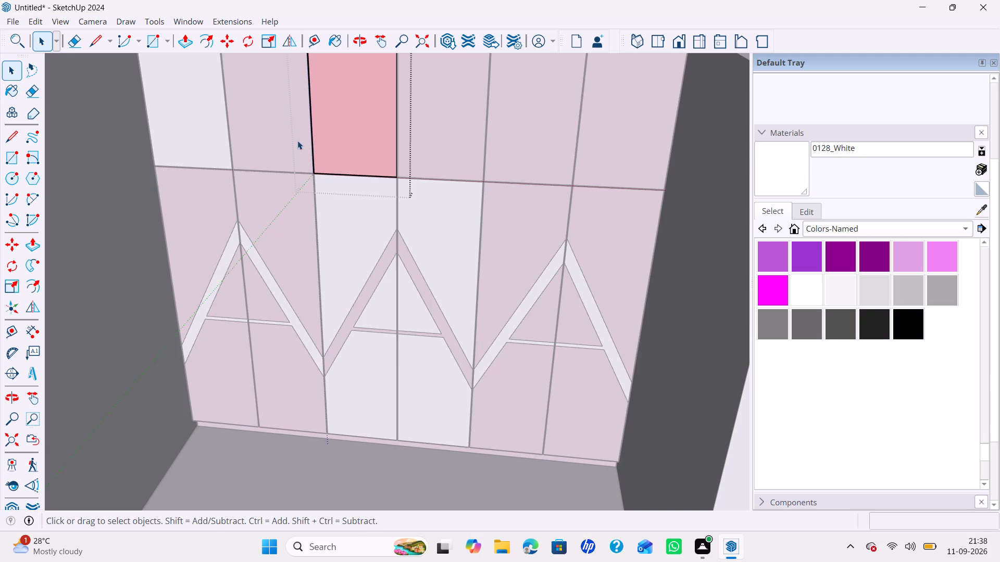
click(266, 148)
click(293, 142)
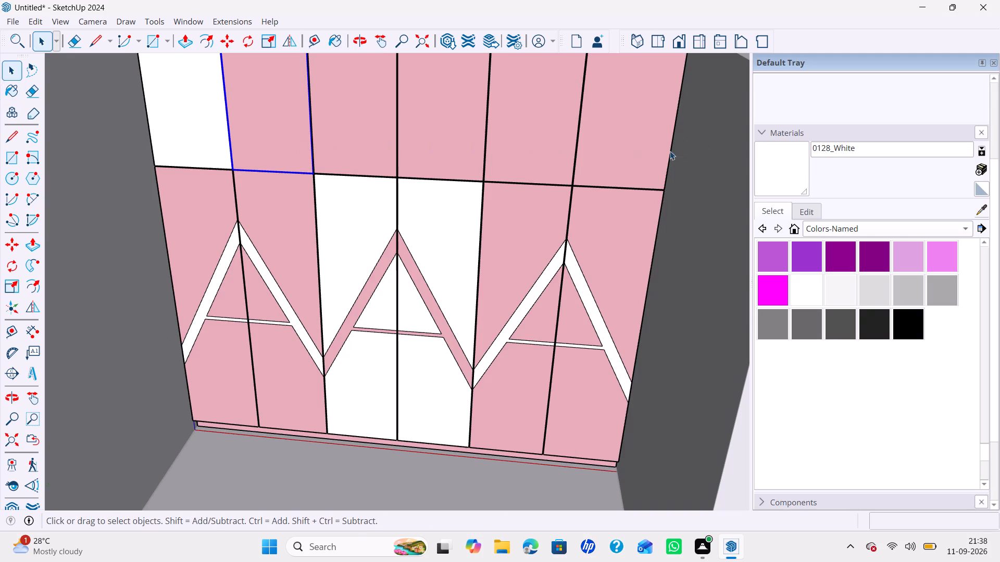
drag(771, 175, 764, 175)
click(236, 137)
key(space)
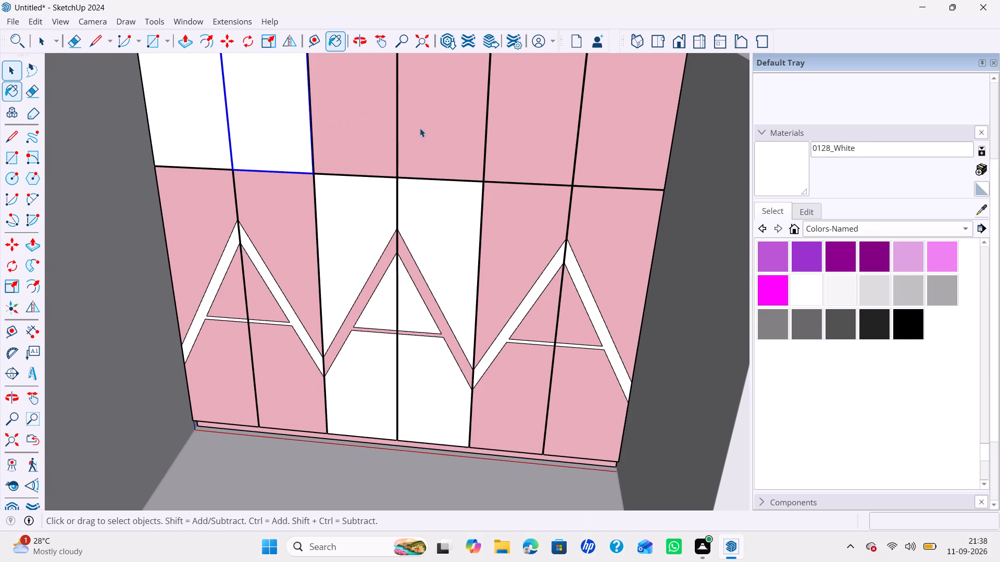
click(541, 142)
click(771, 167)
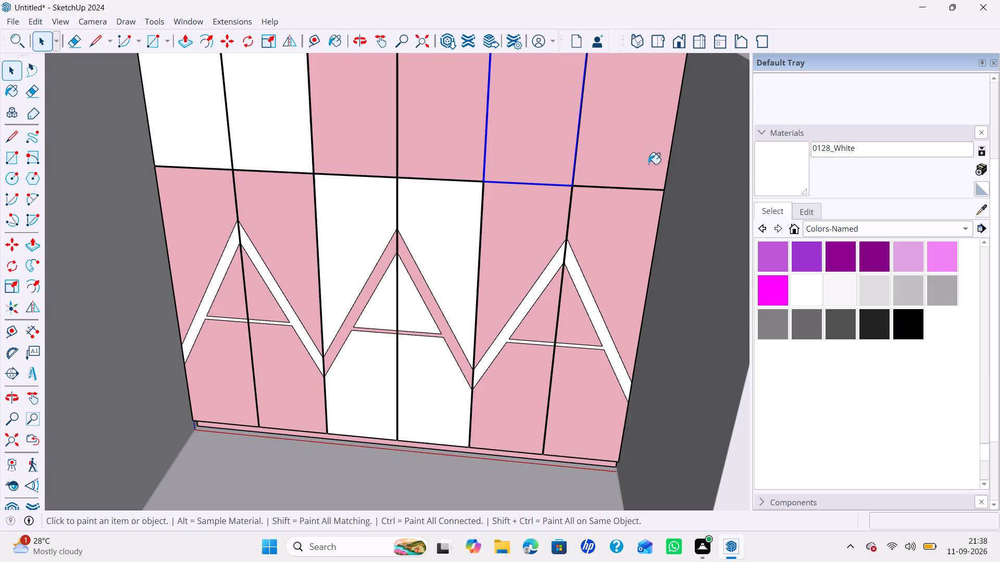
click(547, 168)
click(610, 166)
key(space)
Sample 0006_Pink from an upper door and repaint the fifth, sixth and second upper doors with it.
scroll(534, 145, down, 6)
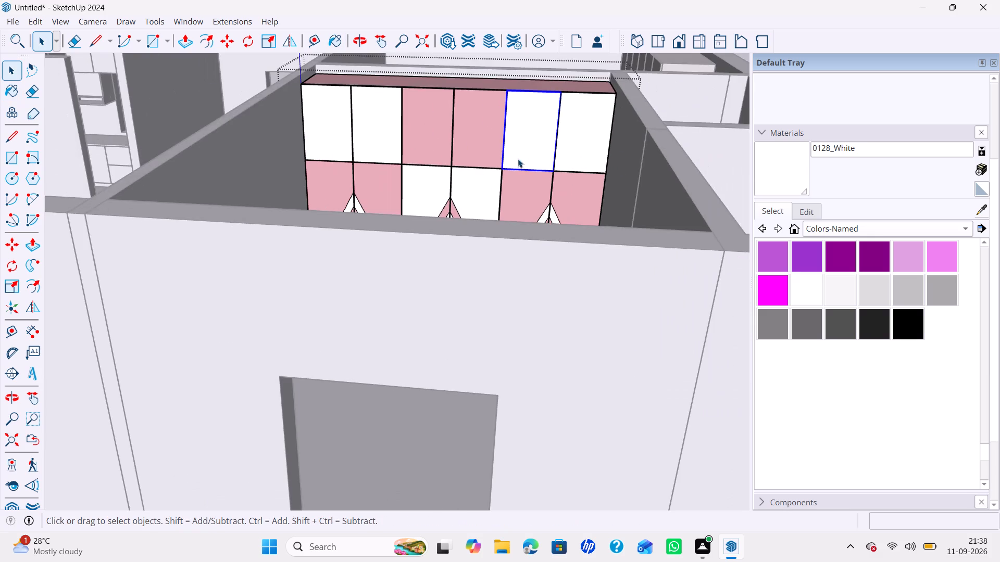
middle_drag(518, 159, 518, 213)
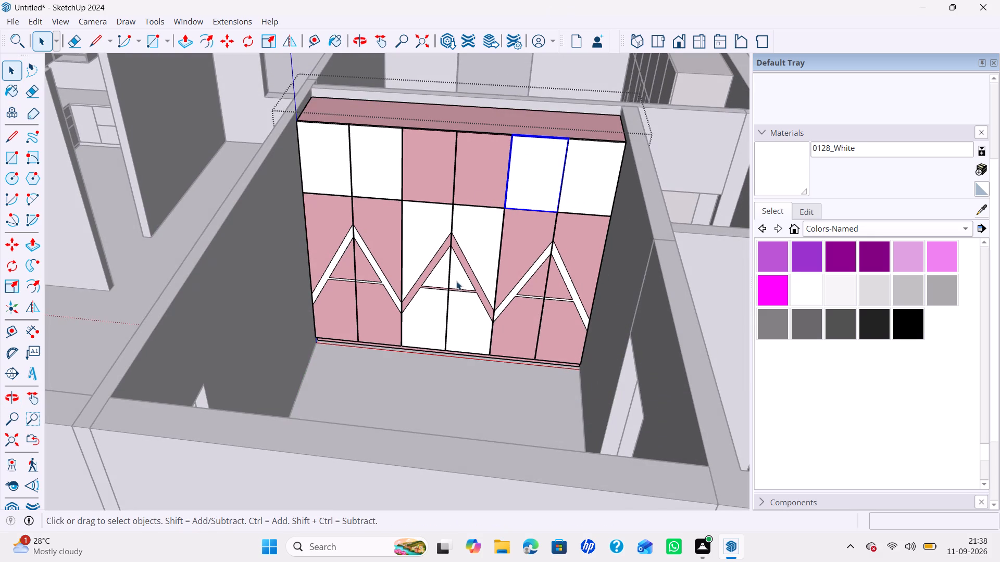
middle_drag(415, 299, 466, 317)
scroll(471, 310, down, 3)
ctrl+middle_drag(470, 319, 417, 350)
middle_drag(432, 349, 465, 329)
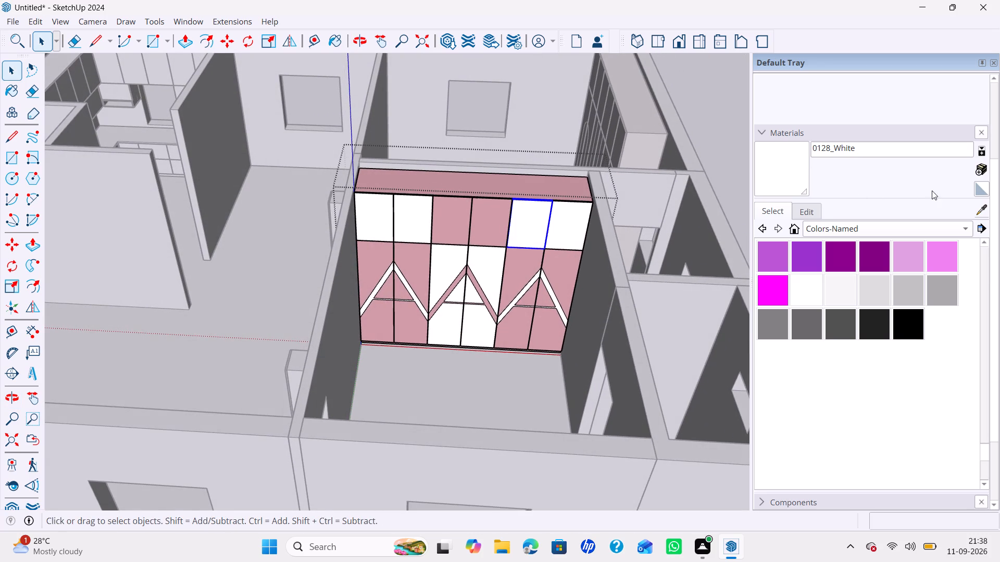
click(982, 208)
click(489, 232)
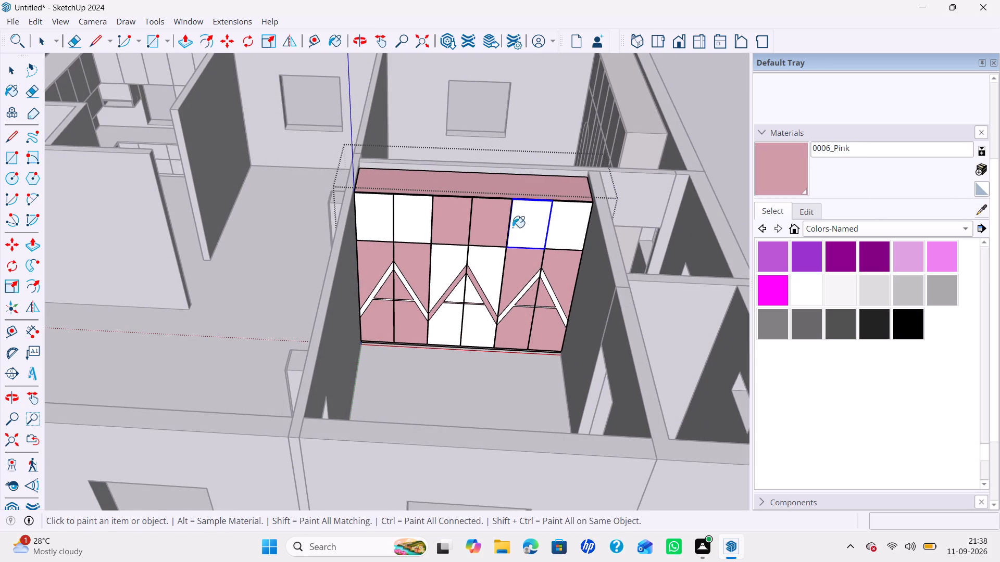
click(539, 222)
click(557, 222)
click(395, 226)
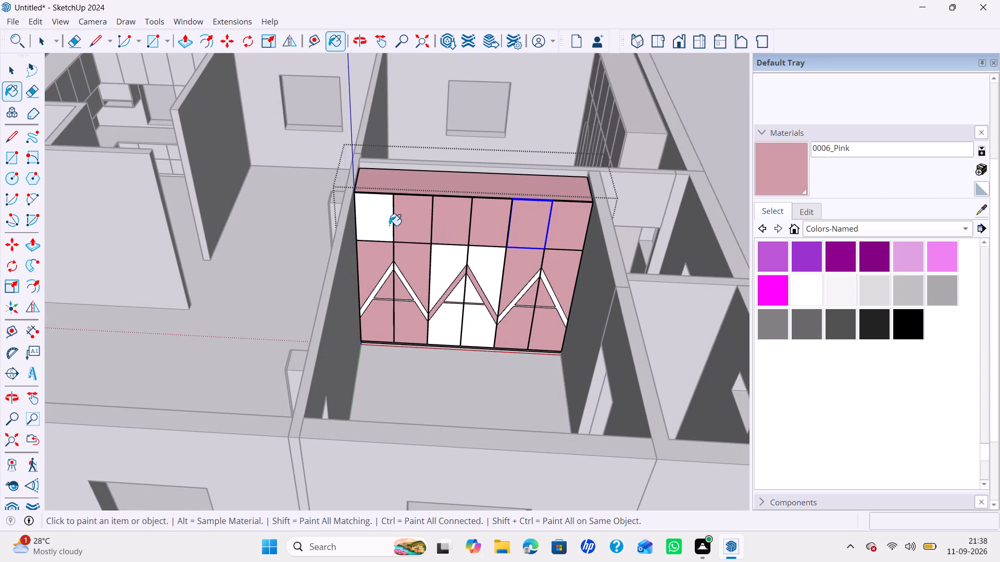
Open the first upper door, repaint its white front face 0006_Pink, and close the door group.
click(376, 224)
scroll(398, 239, up, 1)
scroll(410, 250, down, 1)
scroll(410, 251, left, 4)
click(324, 202)
scroll(332, 218, down, 5)
middle_drag(341, 228, 322, 168)
click(296, 119)
scroll(296, 138, down, 5)
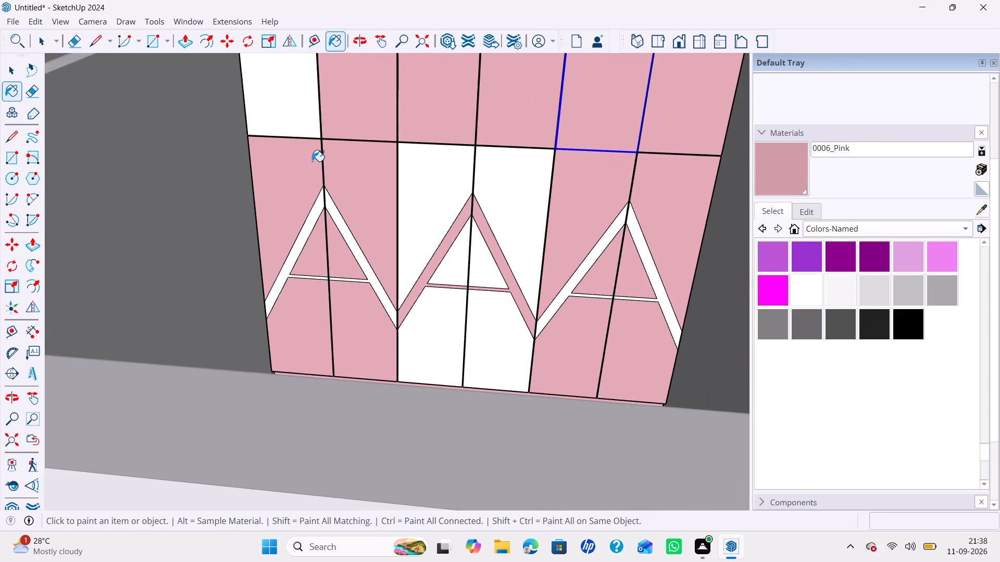
middle_drag(312, 164, 340, 283)
middle_drag(347, 275, 314, 204)
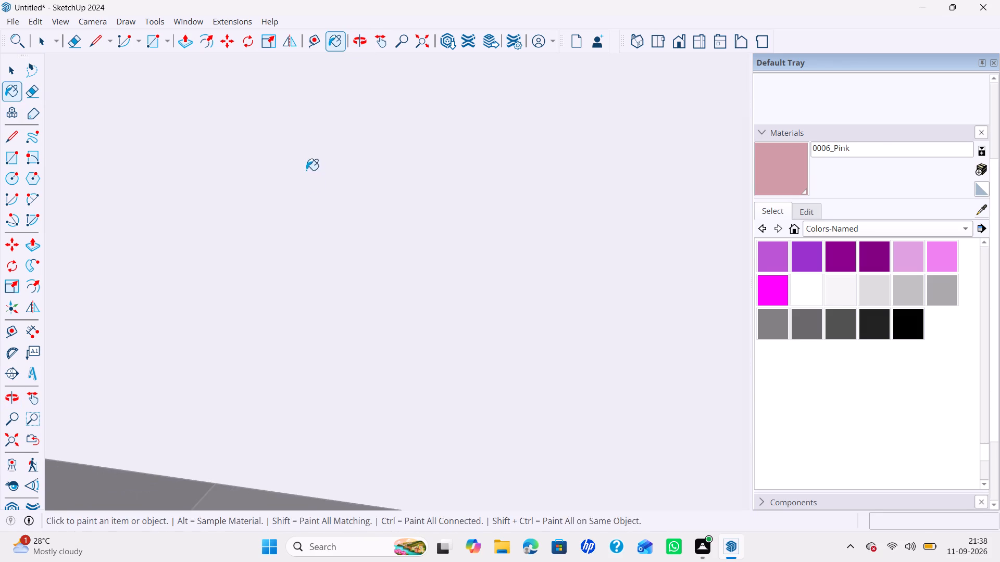
middle_drag(307, 169, 316, 312)
shift+middle_drag(357, 151, 368, 208)
click(286, 127)
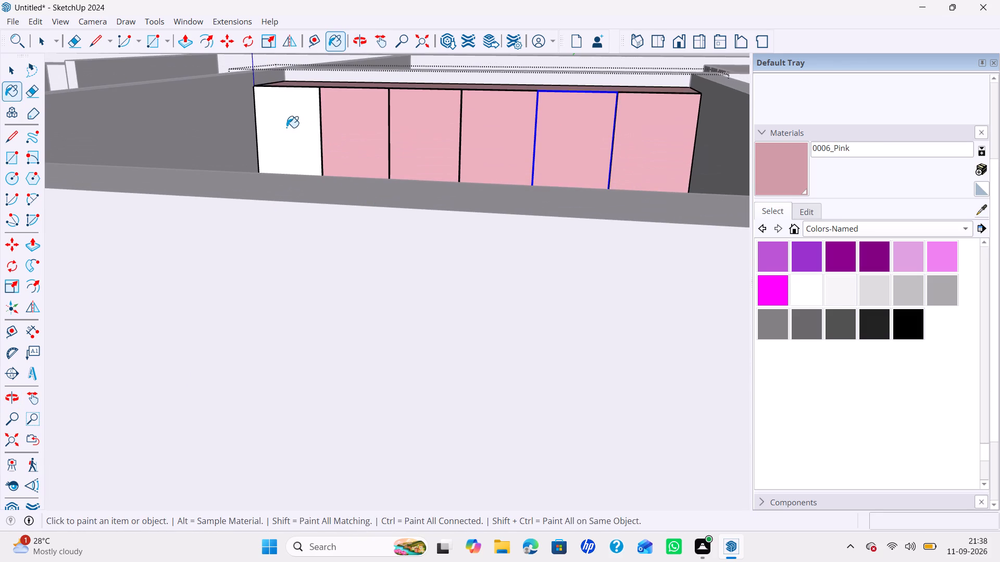
key(space)
click(288, 127)
scroll(289, 126, up, 1)
triple_click(289, 126)
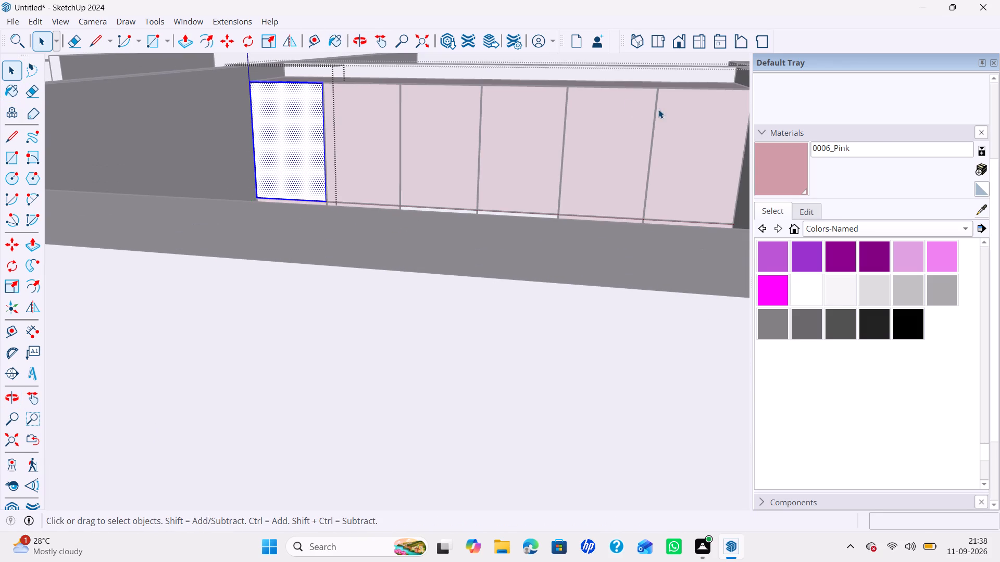
click(785, 165)
click(316, 163)
key(space)
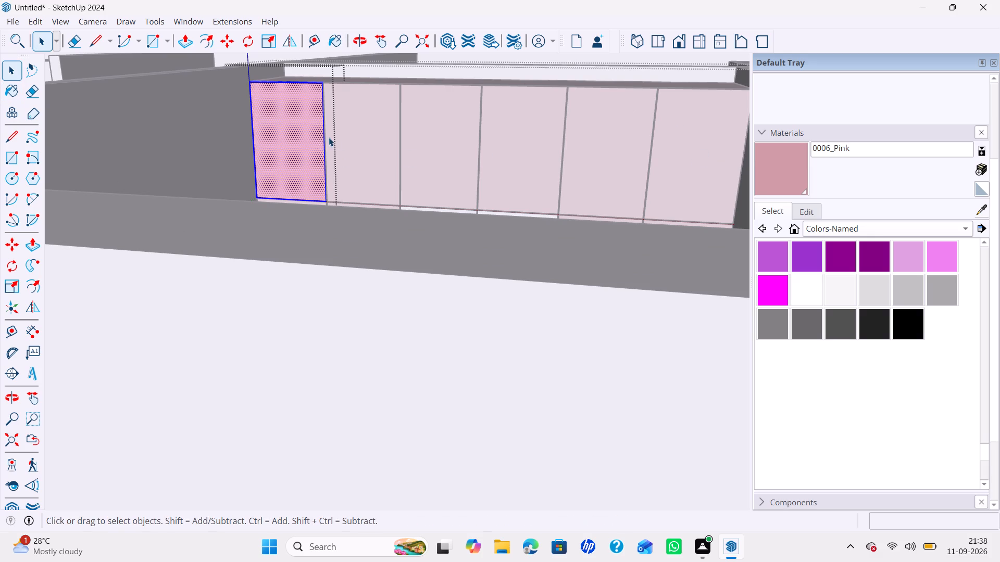
middle_drag(342, 152, 384, 280)
scroll(407, 261, down, 16)
click(560, 111)
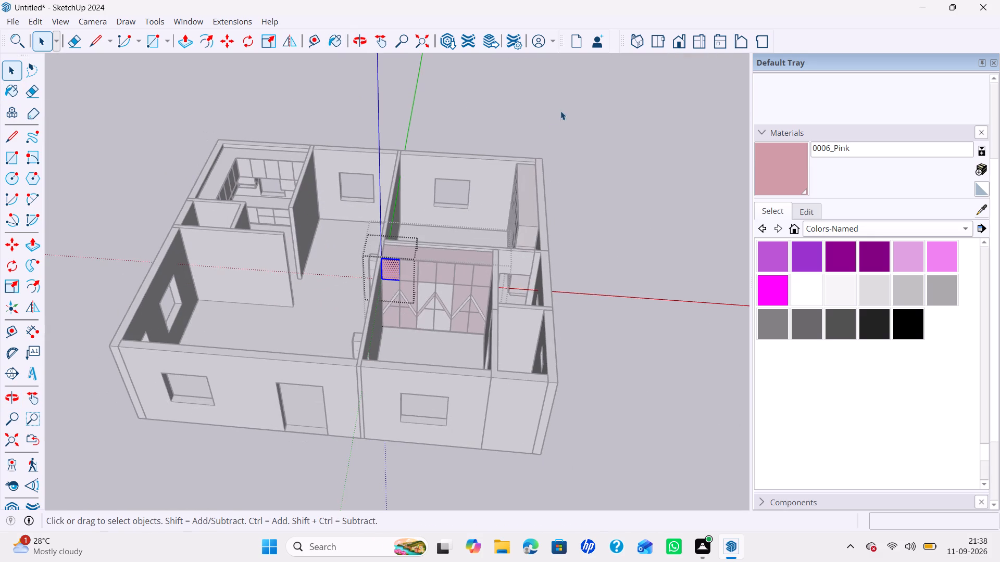
Close the wardrobe group and examine the coloured wardrobes and the rest of the house from several angles.
middle_drag(385, 250, 527, 181)
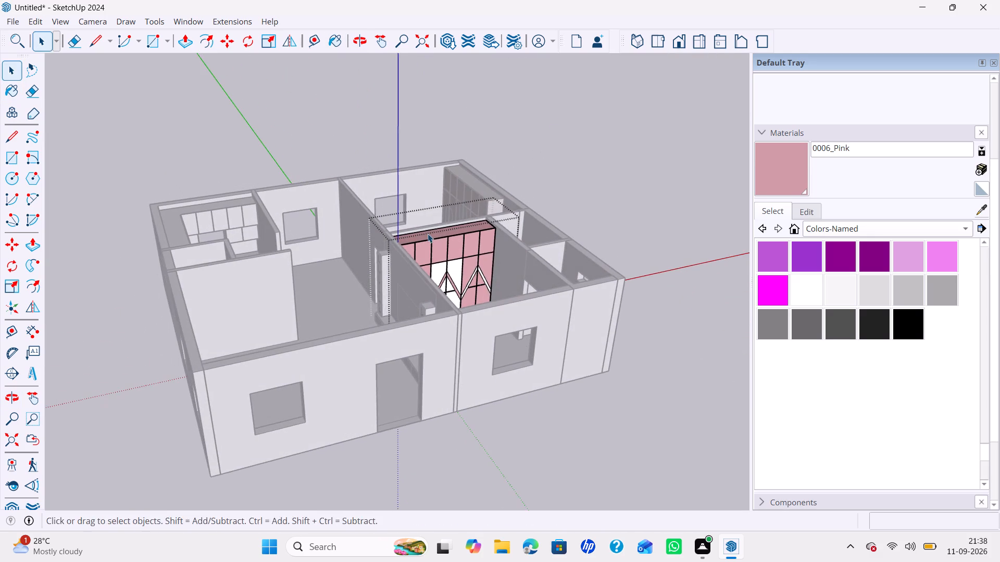
ctrl+middle_drag(428, 234, 519, 211)
middle_drag(459, 239, 329, 255)
shift+middle_drag(409, 254, 532, 257)
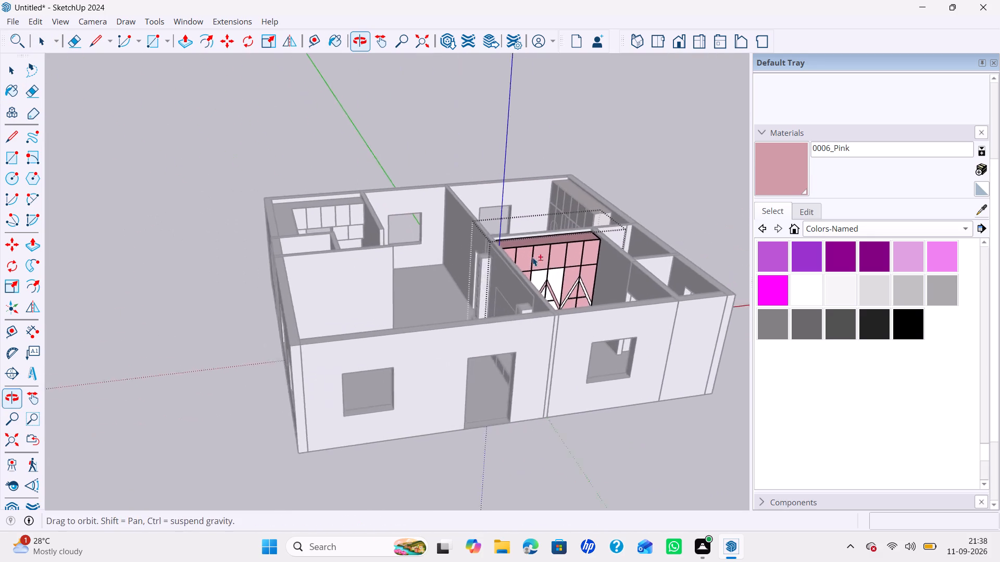
shift+middle_drag(532, 257, 531, 258)
middle_drag(527, 259, 376, 264)
scroll(547, 288, up, 4)
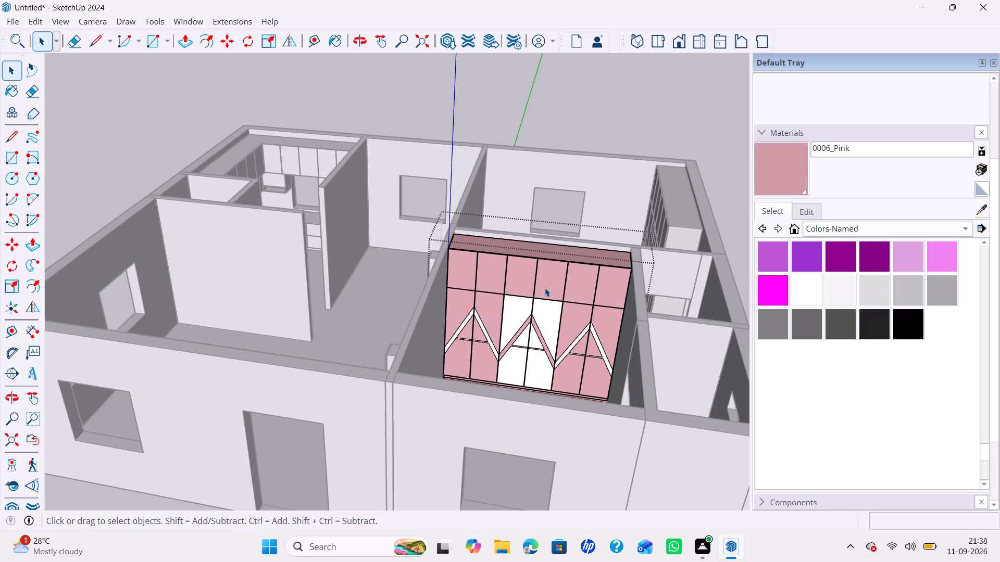
scroll(318, 292, down, 4)
shift+middle_drag(321, 297, 416, 326)
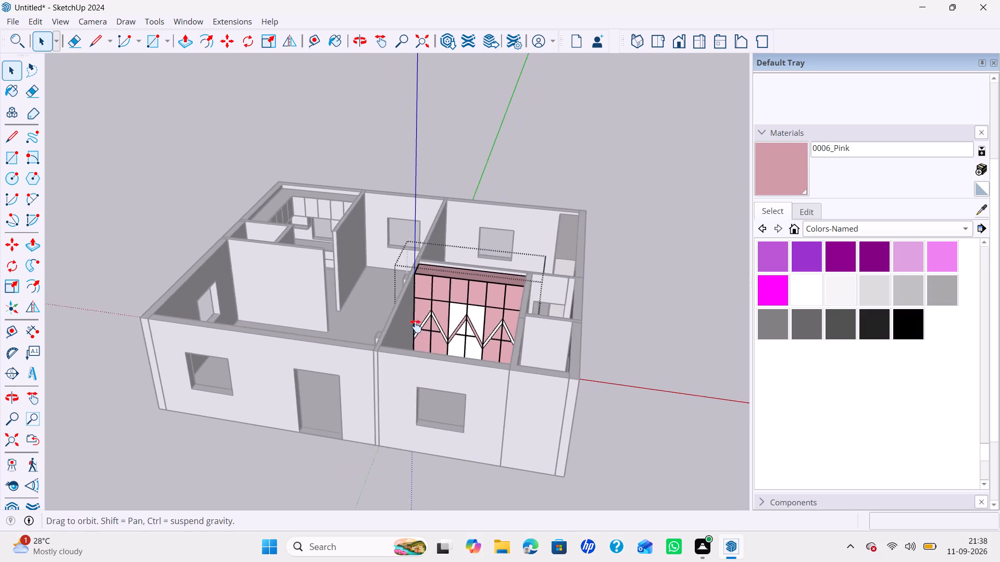
shift+middle_drag(416, 326, 427, 329)
click(442, 178)
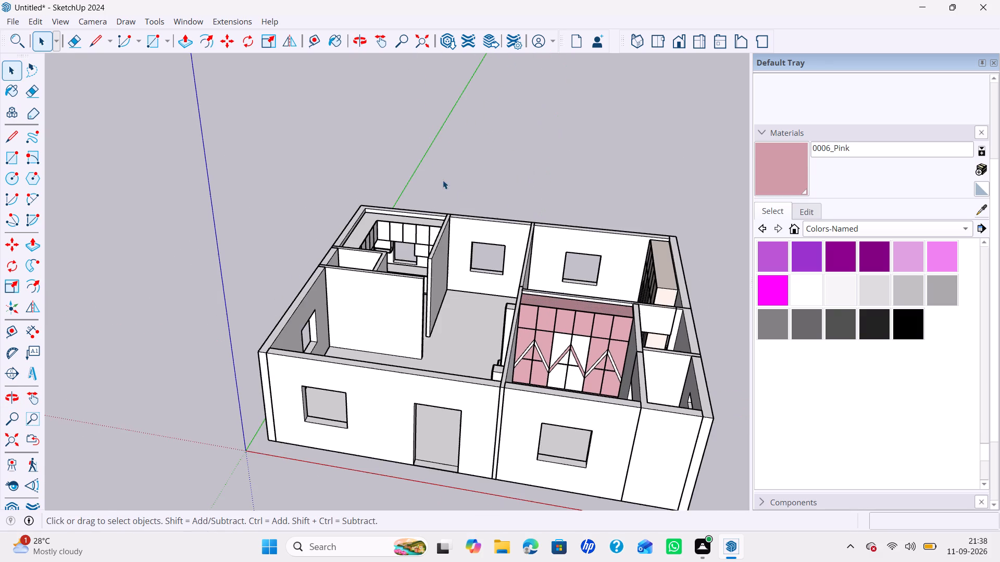
middle_drag(482, 246, 344, 220)
middle_drag(367, 256, 758, 239)
middle_drag(449, 244, 423, 279)
middle_drag(428, 259, 439, 245)
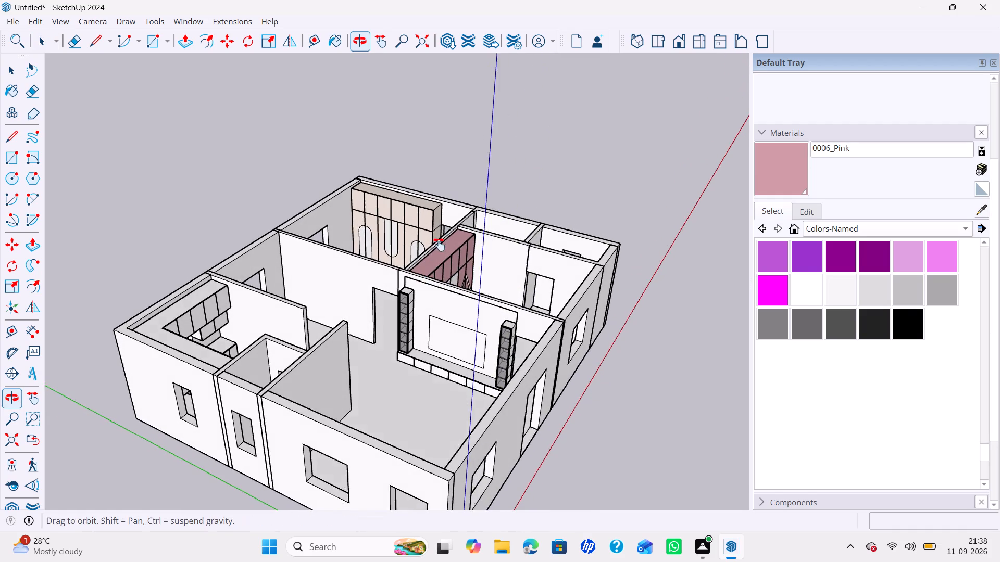
middle_drag(439, 245, 446, 222)
middle_drag(448, 231, 330, 257)
scroll(469, 226, up, 1)
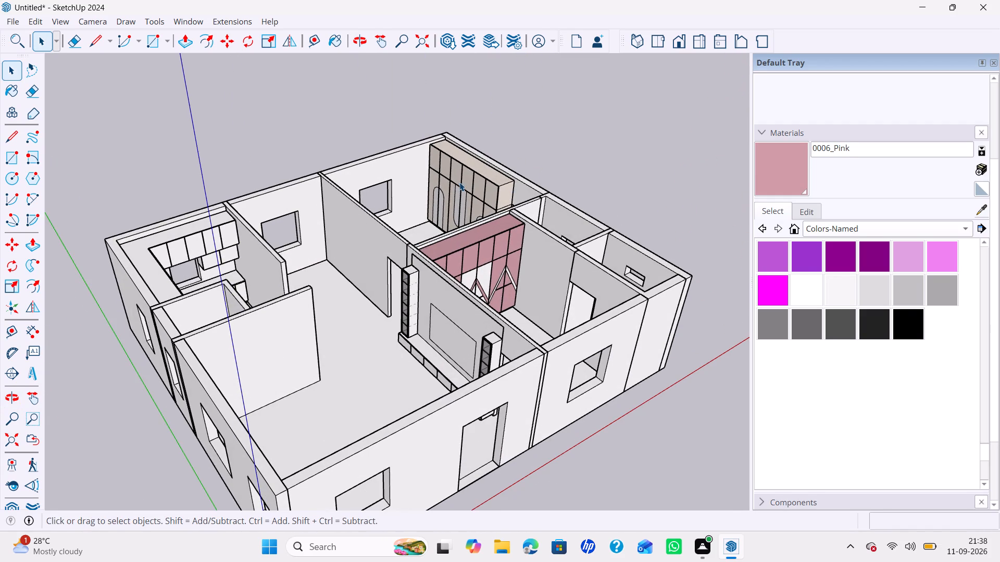
click(455, 186)
scroll(382, 229, down, 1)
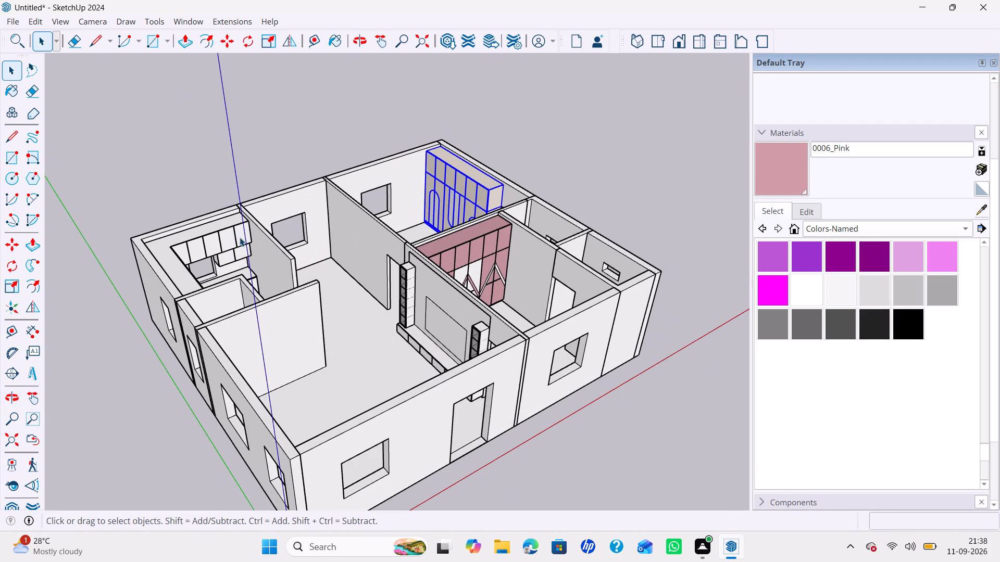
Select the kitchen cabinets and paint them with 0086_MediumAquamarine from the Colors-Named collection.
click(239, 238)
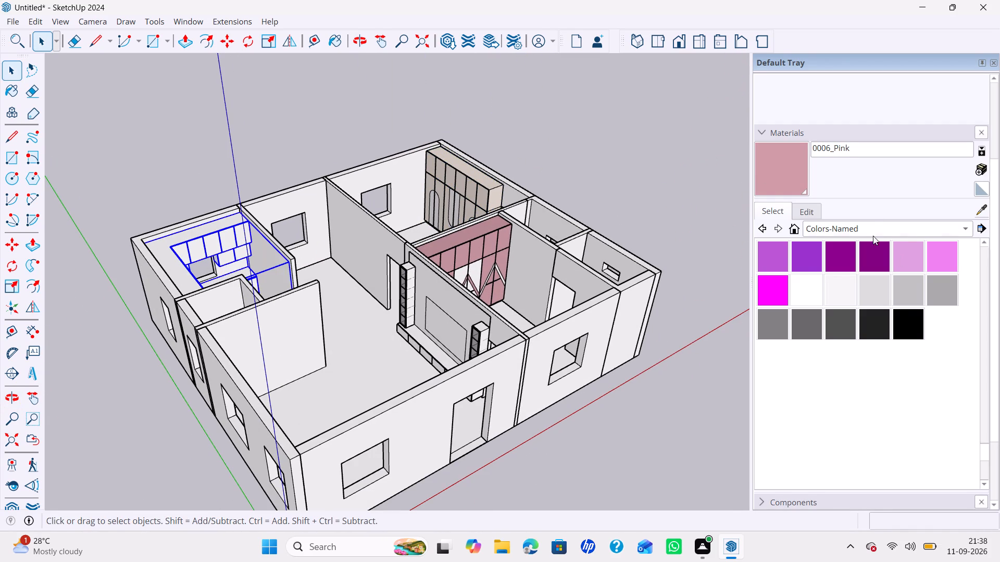
scroll(893, 289, down, 1)
scroll(893, 289, up, 8)
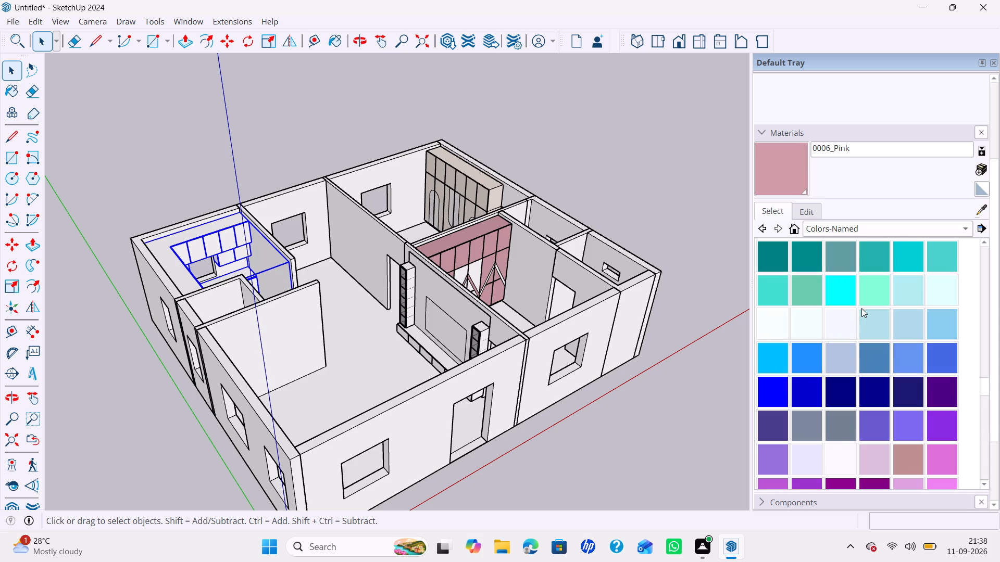
scroll(811, 312, up, 1)
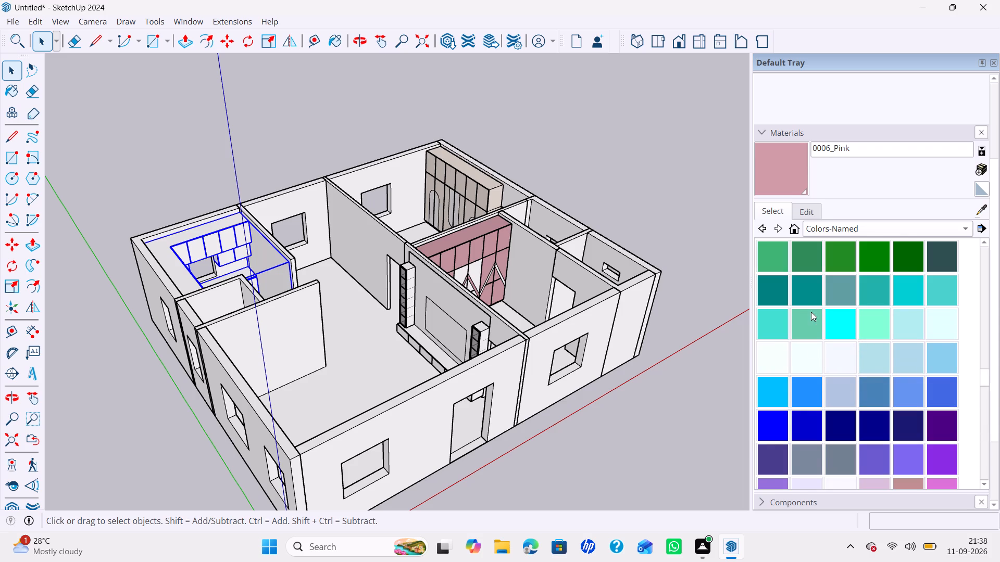
click(812, 328)
click(178, 253)
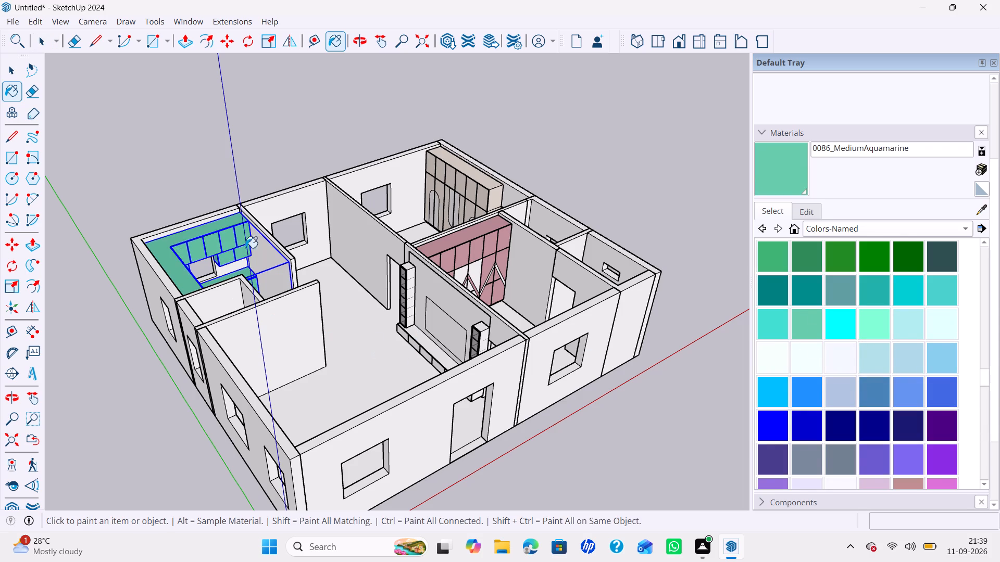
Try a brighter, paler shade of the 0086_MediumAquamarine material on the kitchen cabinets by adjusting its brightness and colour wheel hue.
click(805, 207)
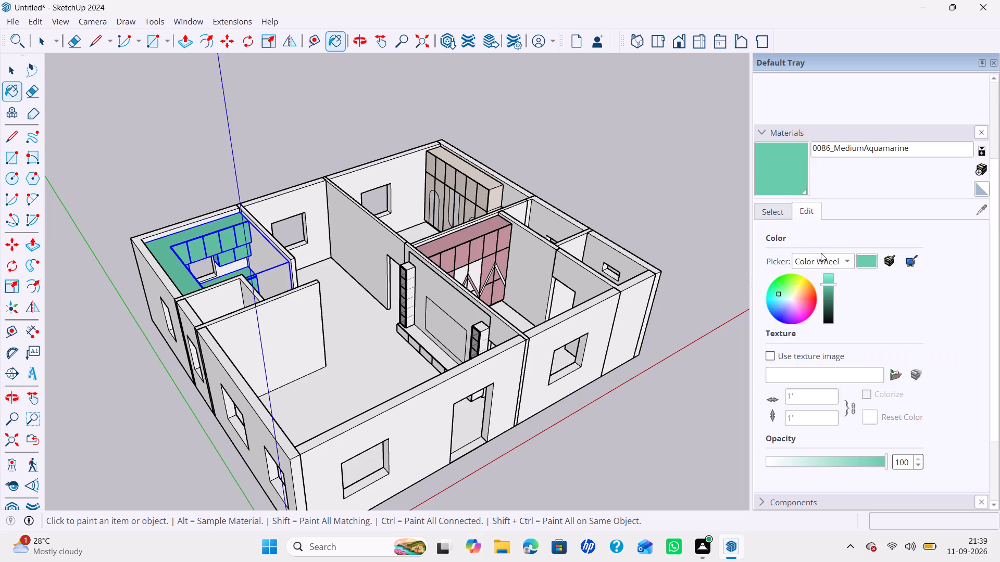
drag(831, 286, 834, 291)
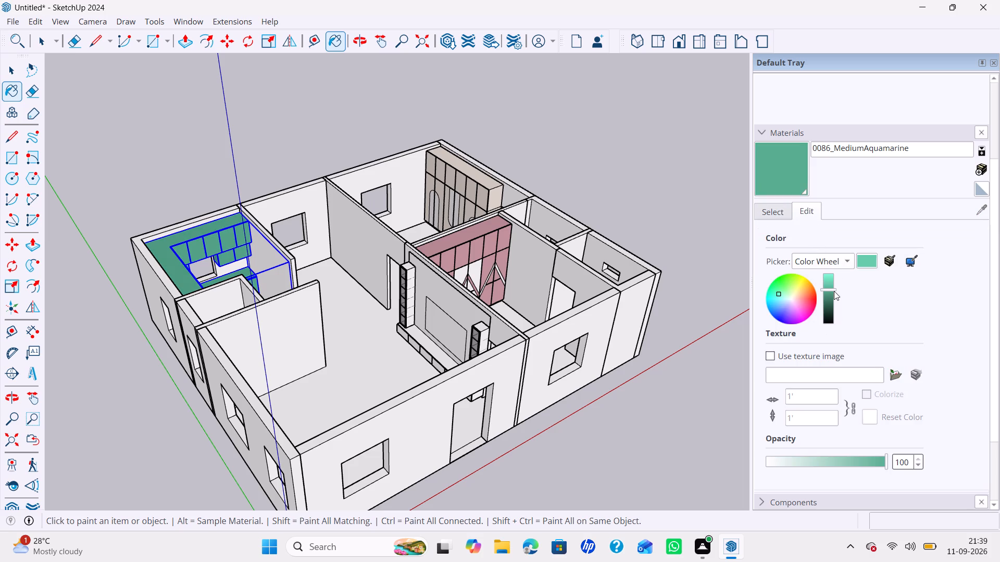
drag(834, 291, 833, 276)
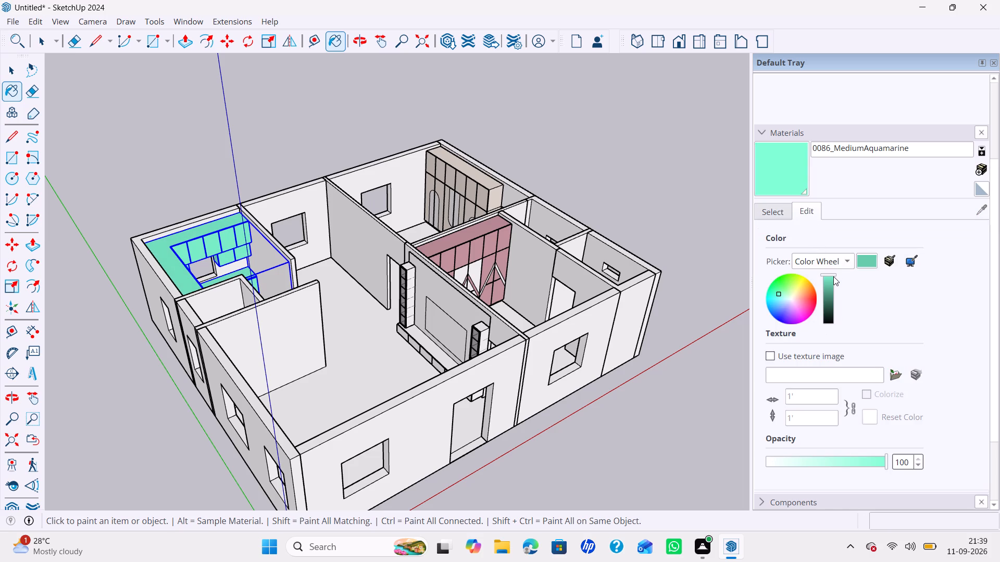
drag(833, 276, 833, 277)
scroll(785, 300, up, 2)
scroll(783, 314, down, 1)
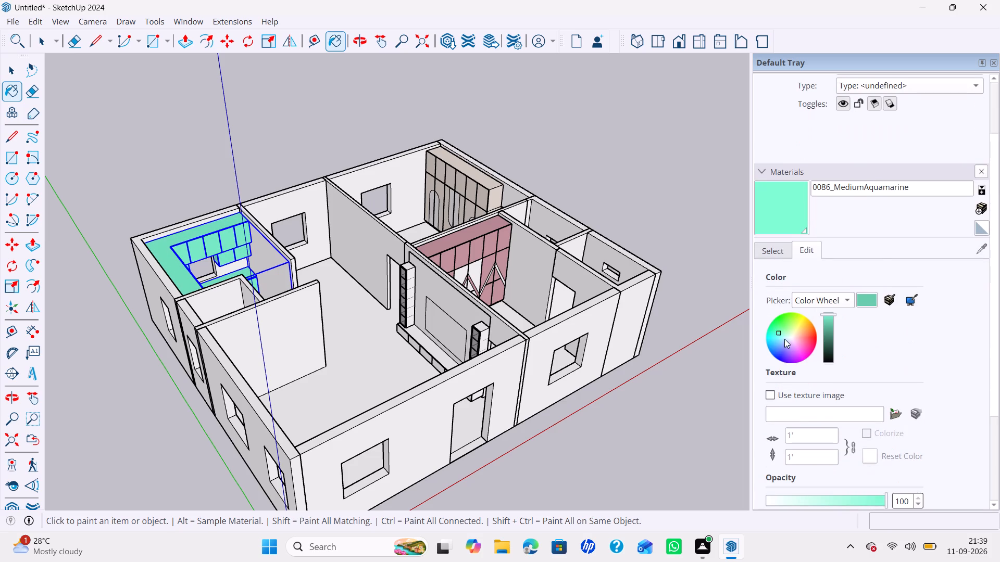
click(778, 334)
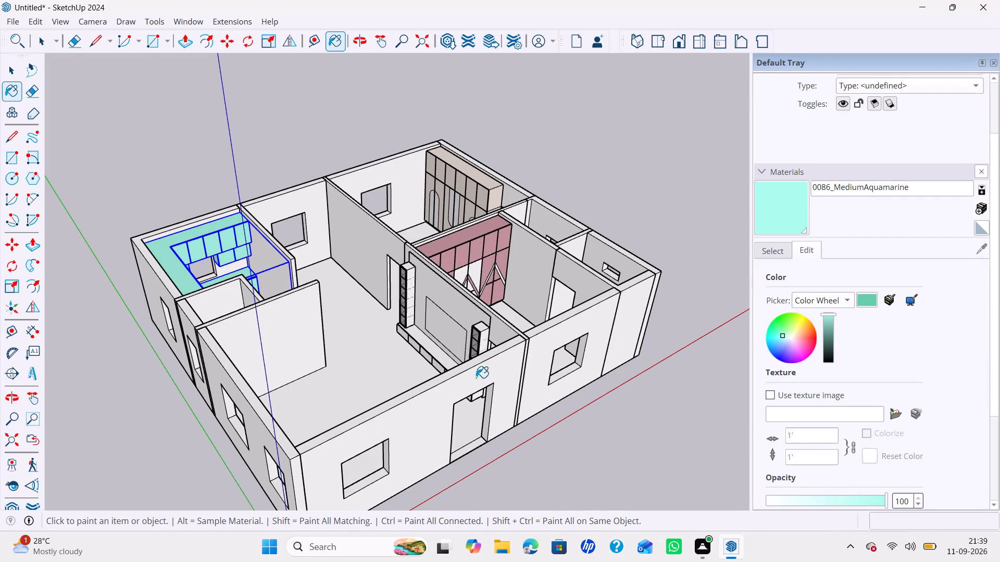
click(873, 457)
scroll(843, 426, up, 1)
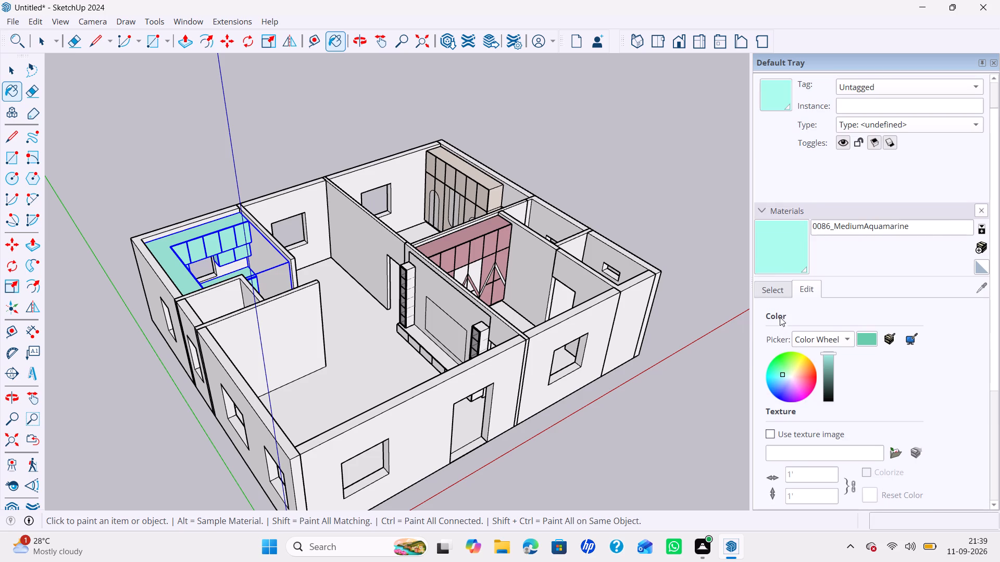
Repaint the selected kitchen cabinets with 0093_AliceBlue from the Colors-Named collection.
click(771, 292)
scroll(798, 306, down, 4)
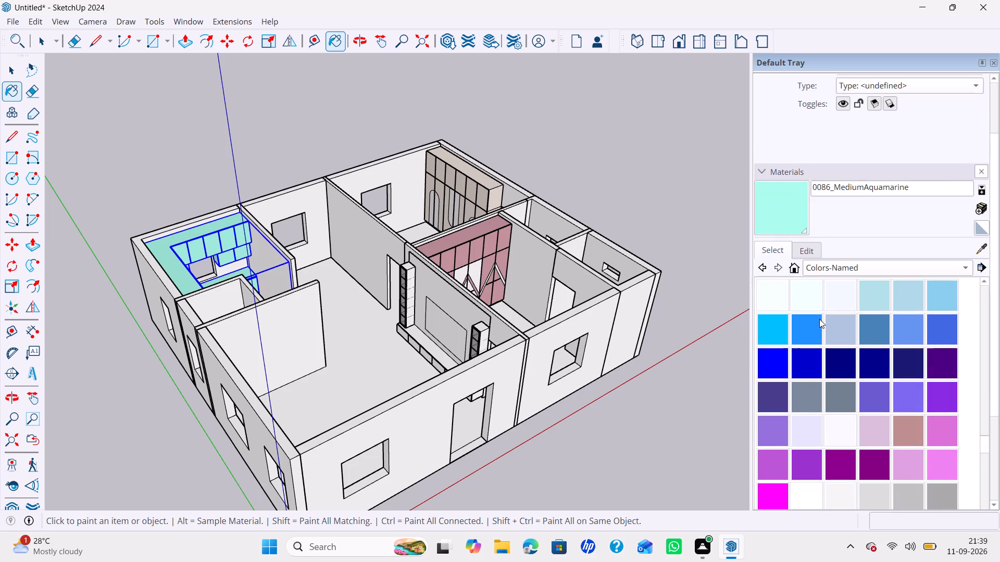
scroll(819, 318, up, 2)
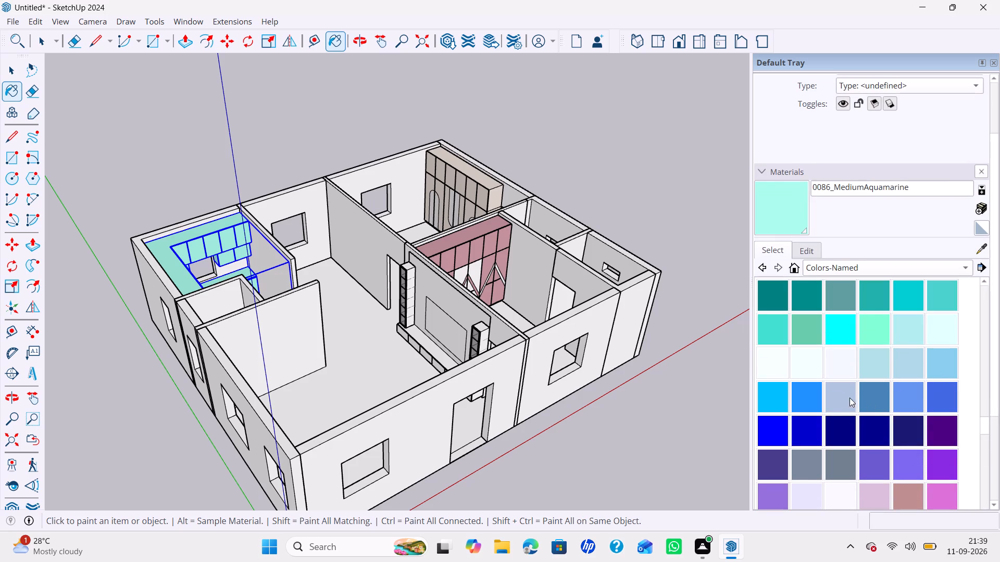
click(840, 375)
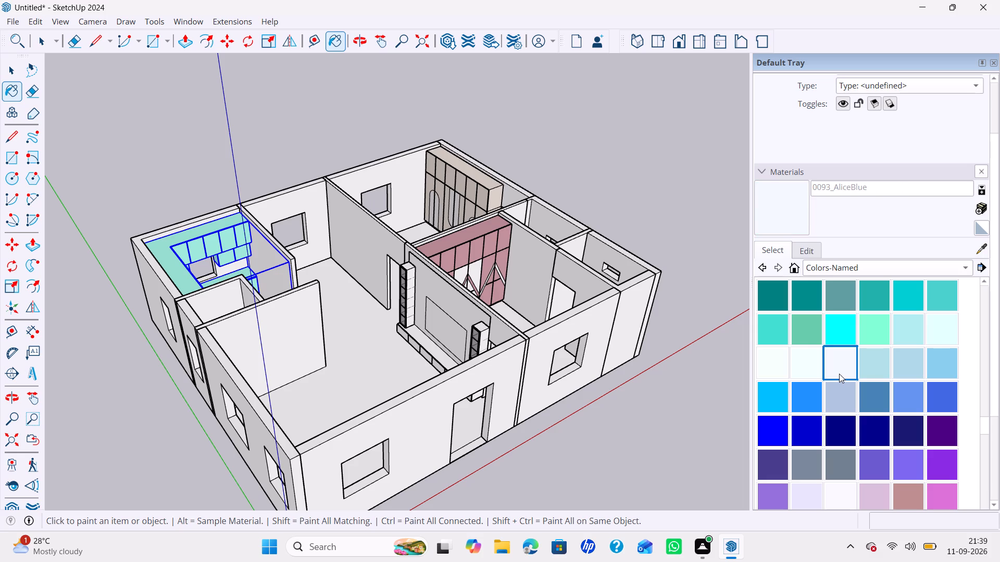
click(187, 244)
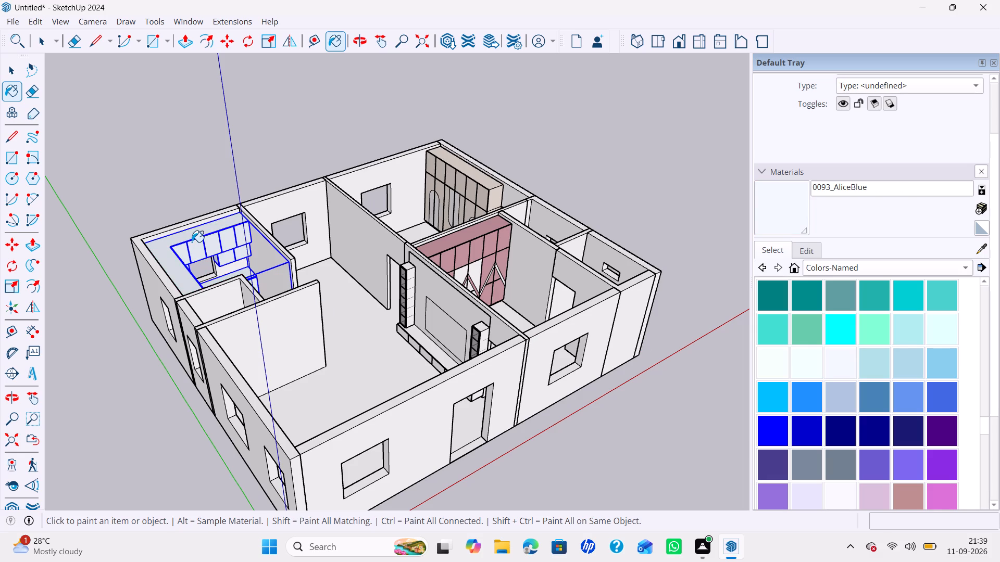
Repaint the selected kitchen cabinets with 0053_Ivory from the Colors-Named collection and clear the selection.
scroll(692, 354, down, 4)
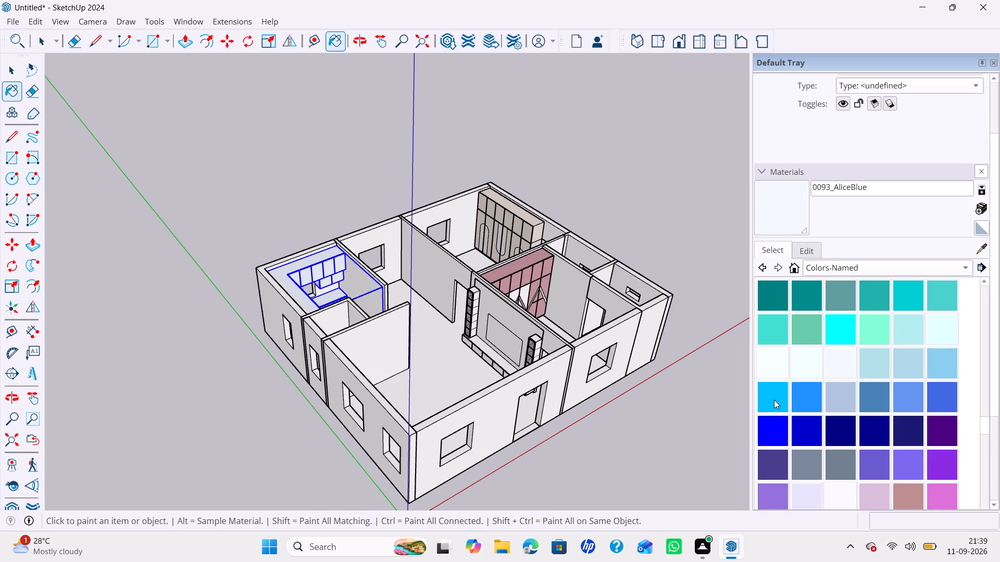
scroll(784, 413, down, 9)
scroll(767, 355, up, 3)
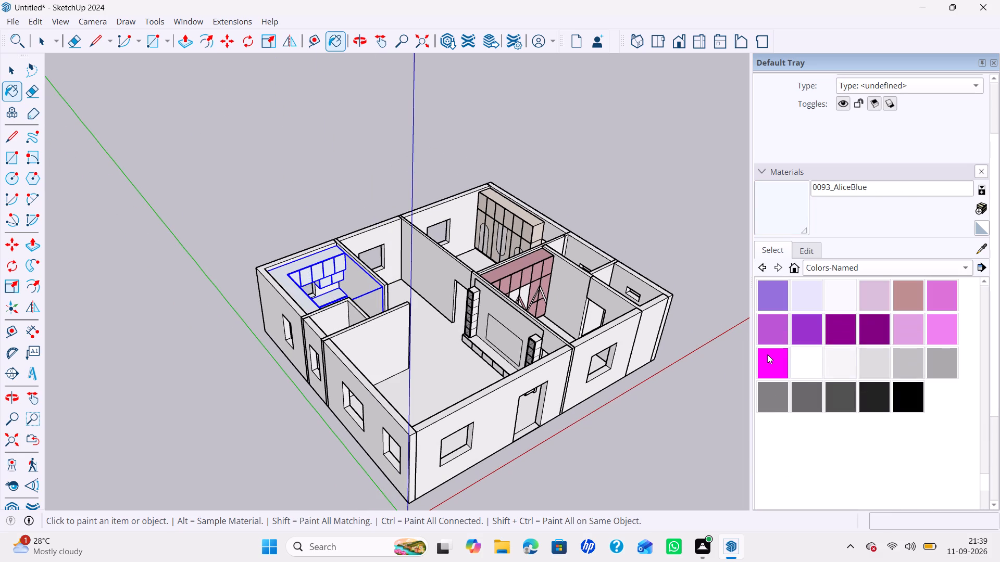
scroll(768, 354, up, 9)
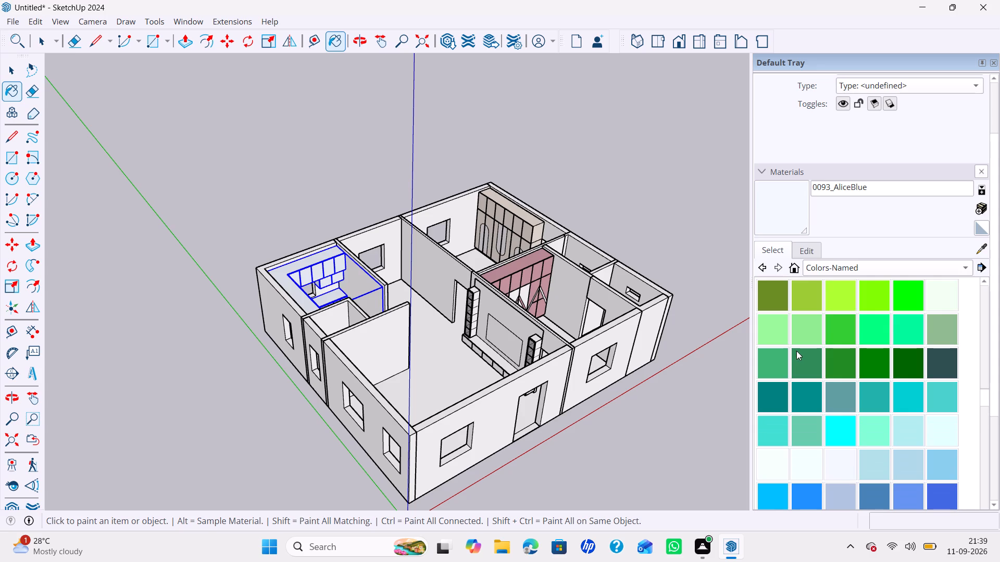
scroll(796, 351, up, 7)
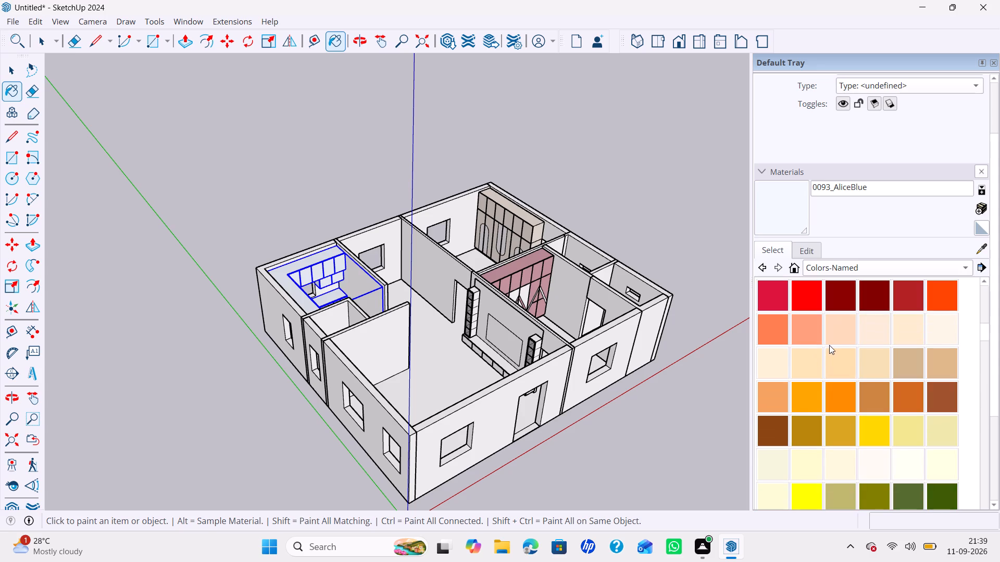
scroll(899, 382, down, 2)
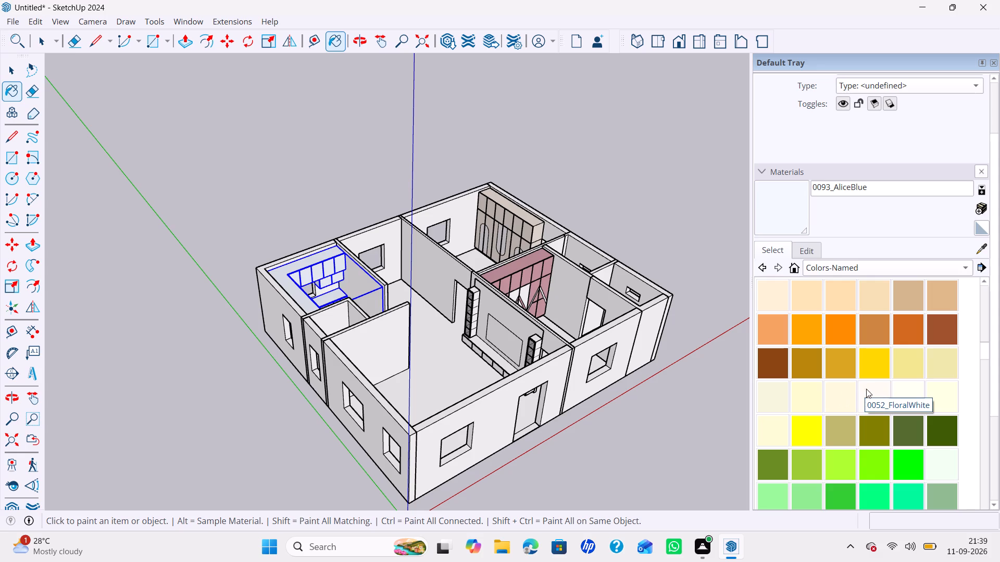
click(903, 387)
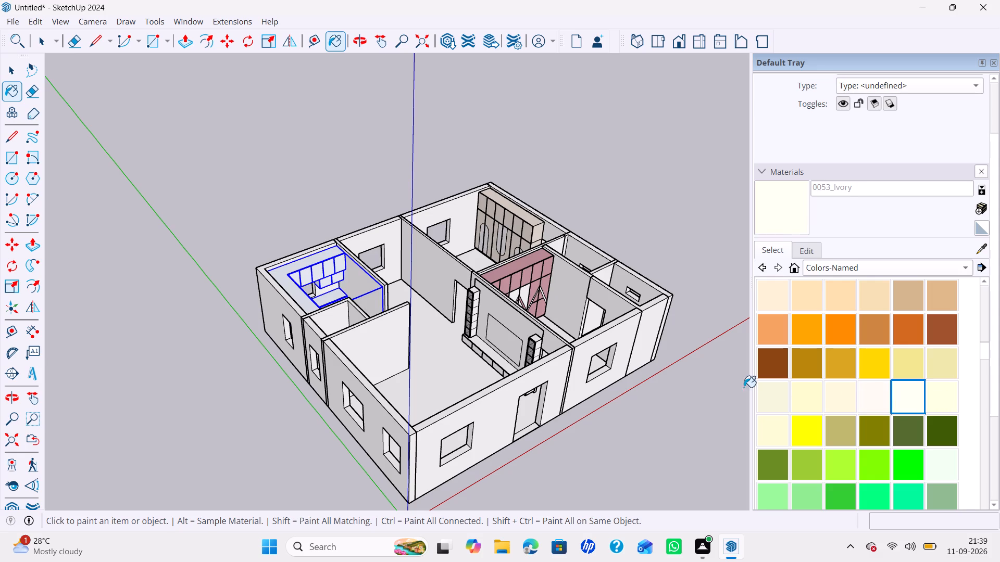
click(300, 276)
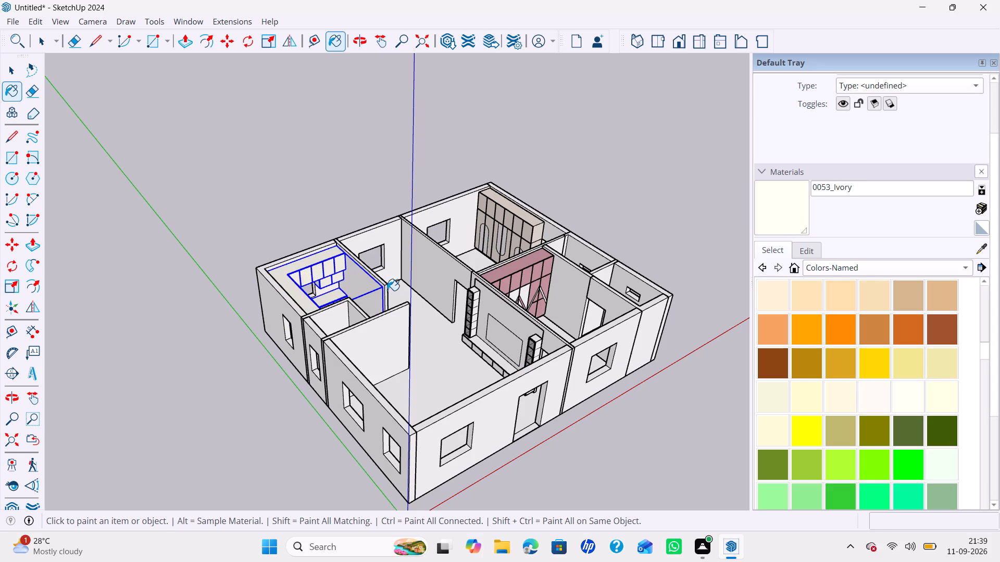
key(space)
click(374, 177)
Examine the ivory kitchen cabinets together with the wardrobes and other rooms from several angles.
middle_drag(330, 257, 291, 257)
middle_drag(282, 257, 261, 261)
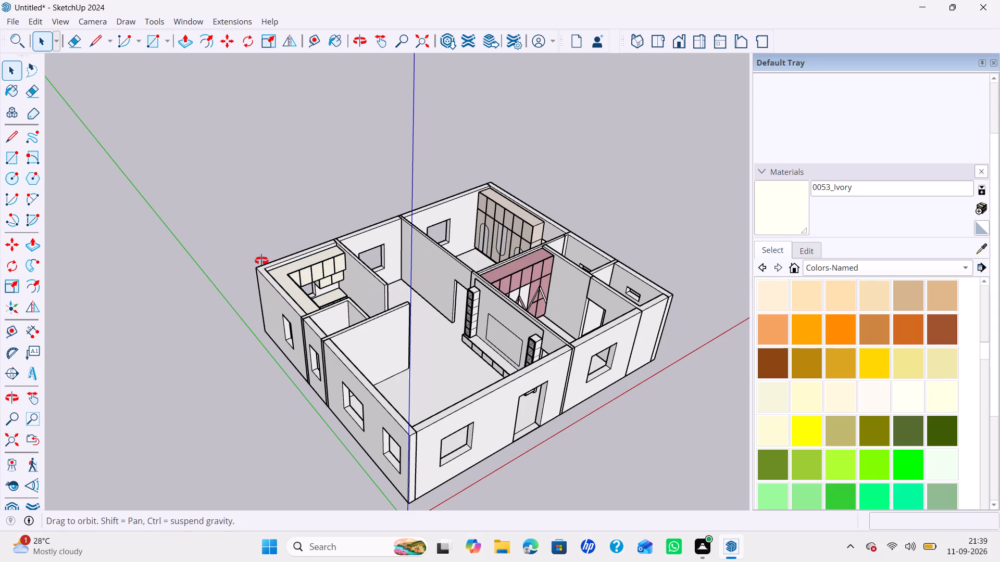
middle_drag(261, 261, 228, 266)
middle_click(228, 266)
scroll(354, 328, down, 2)
middle_drag(390, 319, 246, 303)
shift+middle_drag(281, 320, 272, 320)
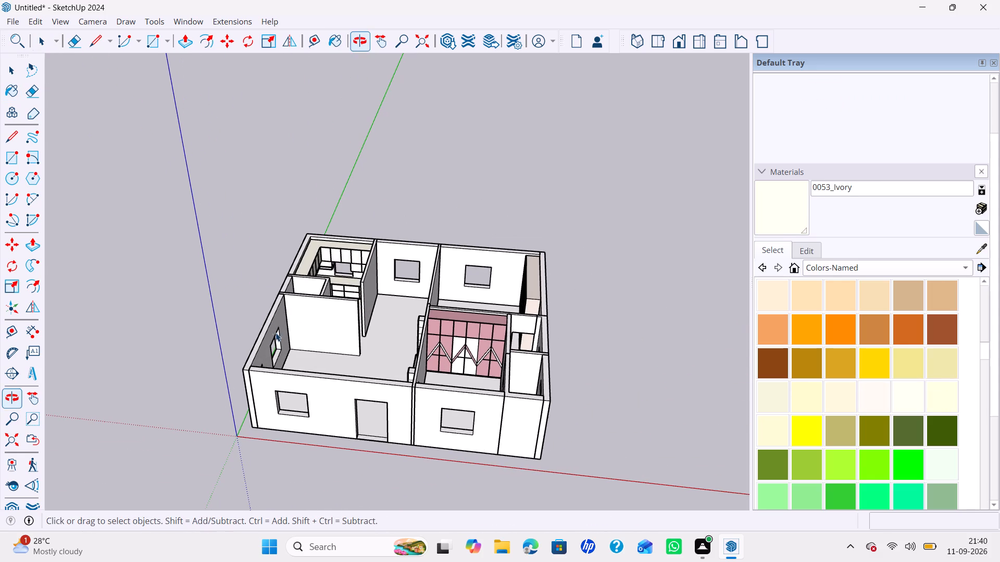
scroll(316, 301, up, 4)
shift+middle_drag(330, 340, 249, 357)
middle_drag(358, 353, 384, 360)
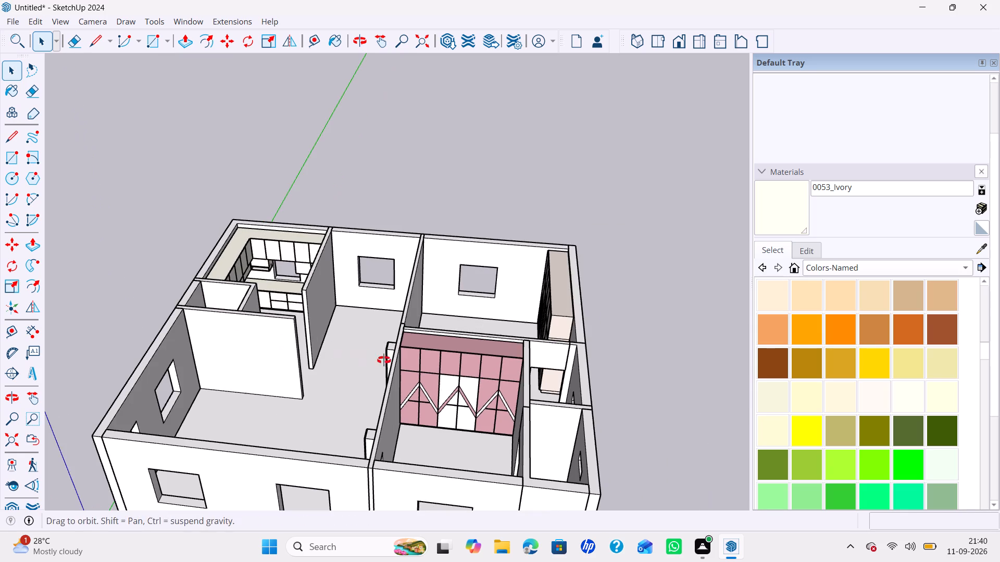
middle_drag(384, 360, 471, 377)
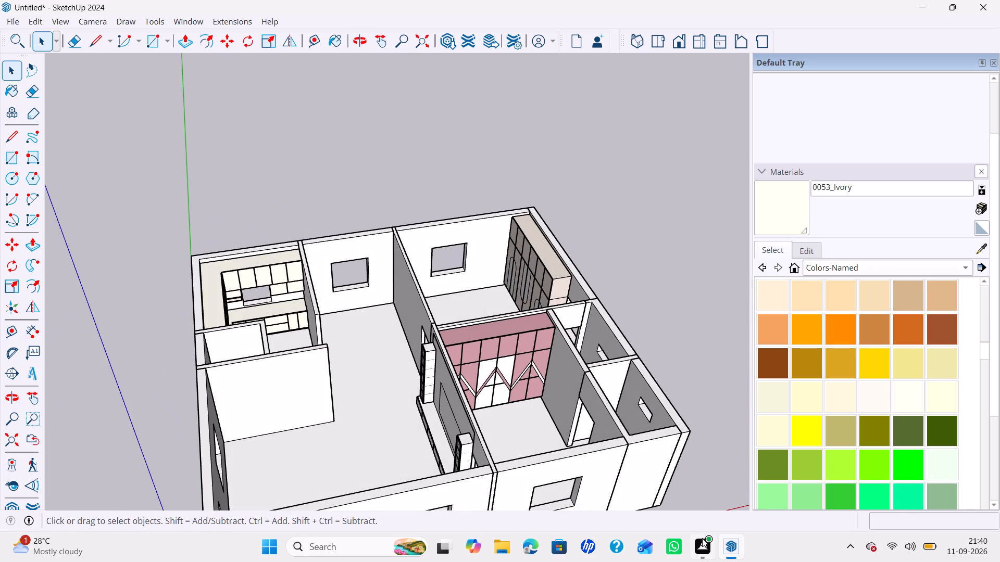
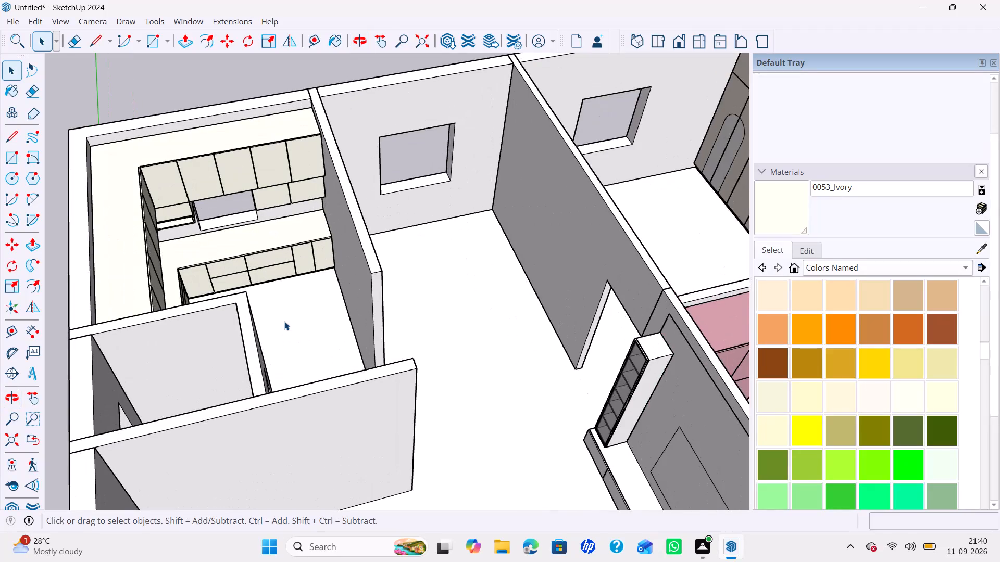
Examine the ivory kitchen cabinets and their adjoining walls from several angles.
scroll(286, 320, up, 2)
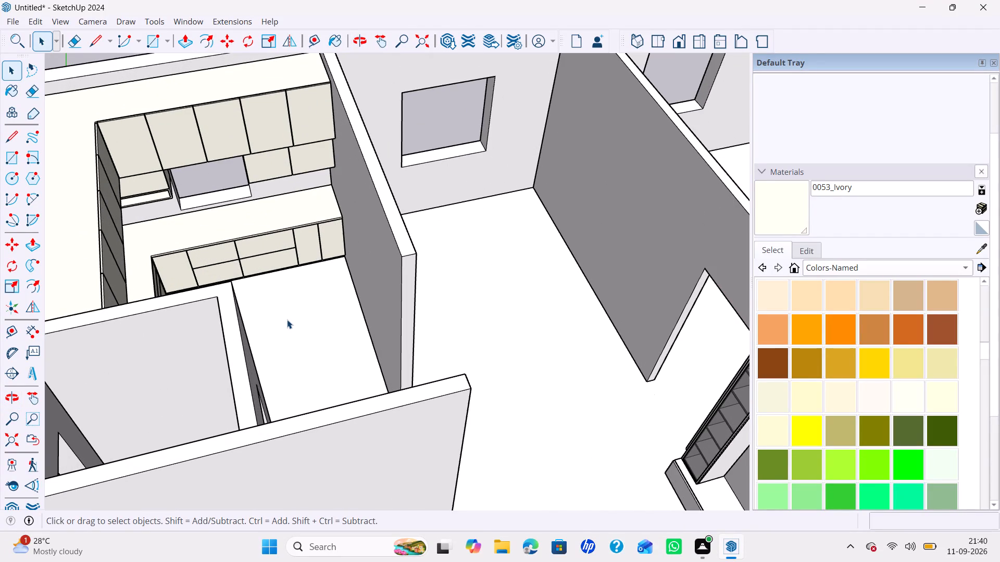
scroll(291, 320, down, 4)
shift+middle_click(297, 319)
shift+middle_drag(296, 354, 299, 369)
middle_drag(294, 334, 101, 297)
scroll(201, 227, up, 7)
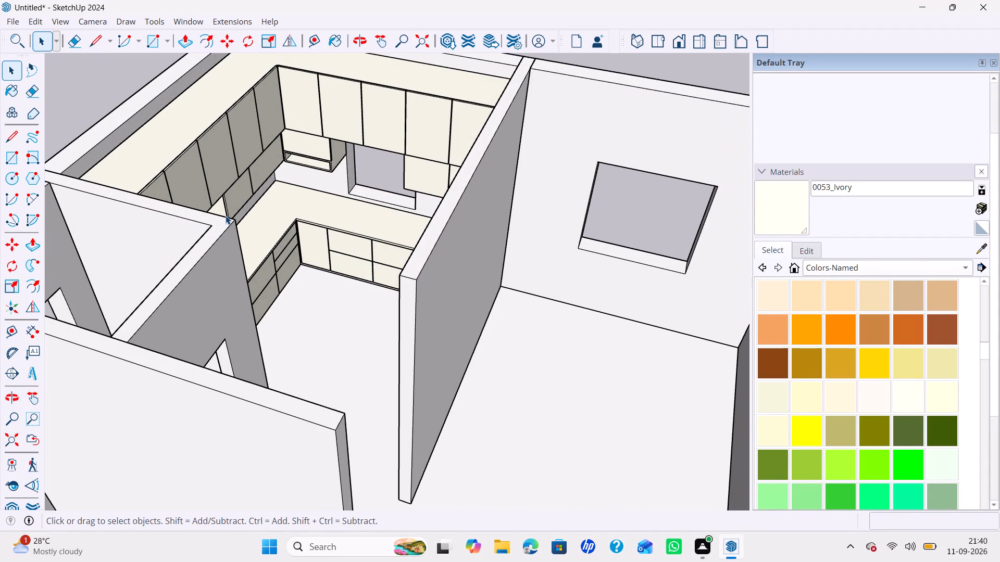
scroll(253, 208, down, 4)
shift+middle_drag(236, 273, 179, 311)
middle_drag(104, 264, 0, 290)
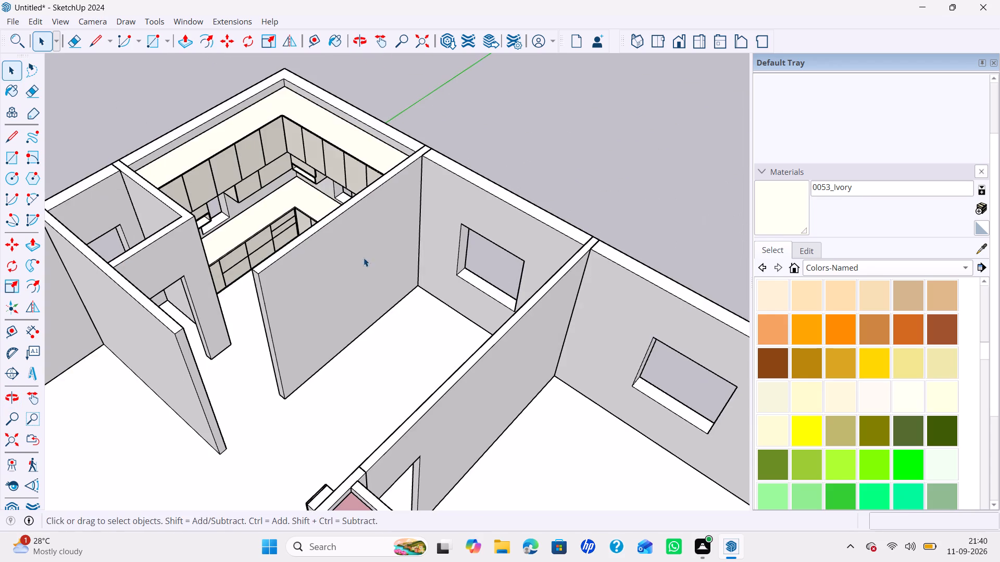
middle_drag(326, 276, 191, 300)
scroll(223, 191, up, 4)
shift+middle_drag(208, 241, 422, 220)
middle_drag(377, 242, 226, 222)
middle_drag(217, 219, 203, 211)
middle_click(201, 209)
shift+middle_drag(210, 248, 232, 329)
shift+middle_drag(238, 346, 241, 350)
scroll(316, 266, down, 10)
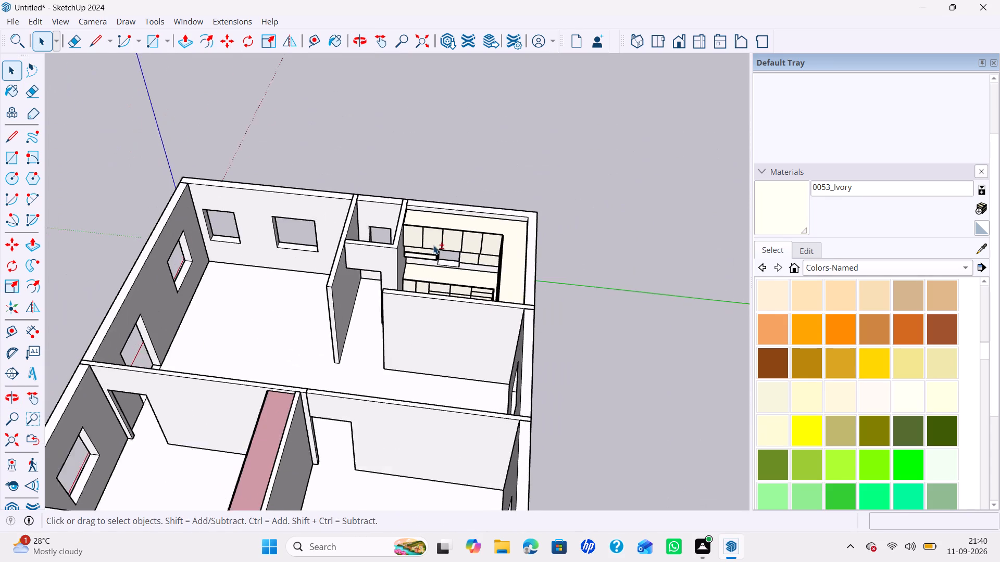
Examine the bedroom wardrobes, TV wall and the overall house layout from all sides.
scroll(433, 245, down, 1)
shift+middle_click(433, 245)
shift+middle_drag(429, 248, 312, 249)
middle_drag(285, 265, 693, 226)
shift+middle_drag(599, 277, 484, 234)
shift+middle_drag(459, 218, 383, 168)
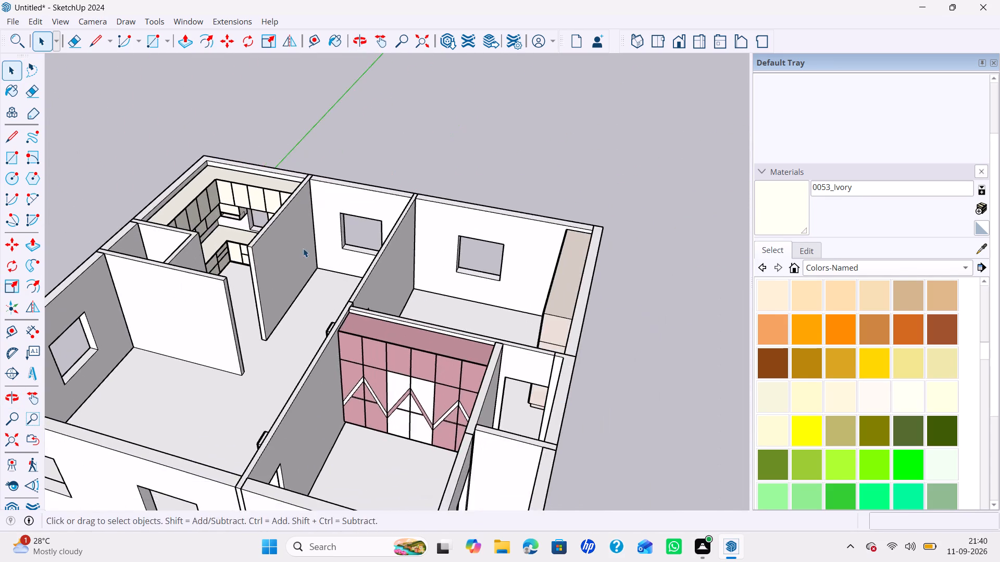
middle_drag(306, 250, 704, 218)
middle_click(705, 221)
scroll(501, 228, up, 6)
shift+middle_drag(478, 229, 329, 236)
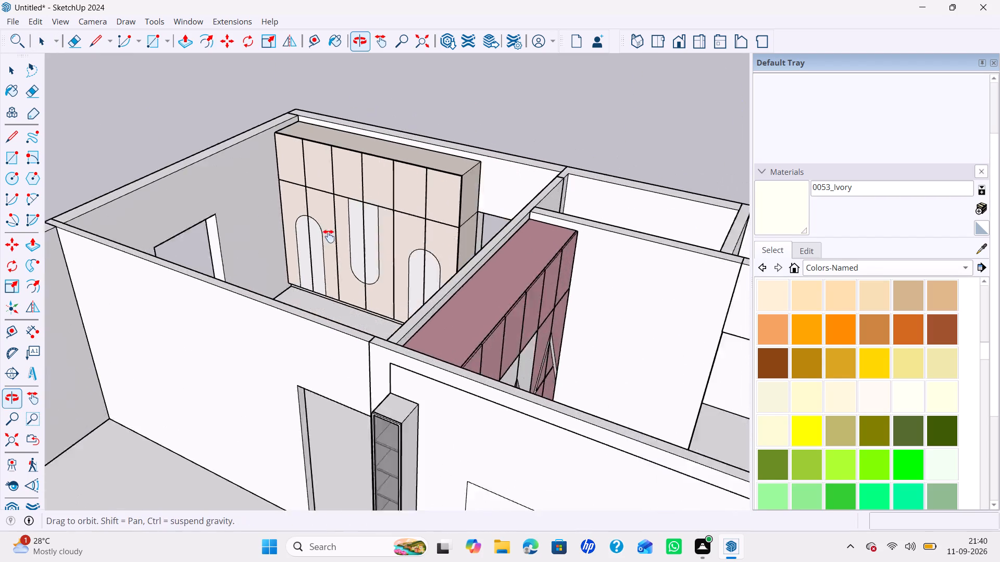
shift+middle_drag(329, 236, 297, 235)
middle_drag(347, 244, 360, 248)
middle_drag(370, 248, 411, 236)
scroll(407, 237, down, 3)
shift+middle_click(409, 243)
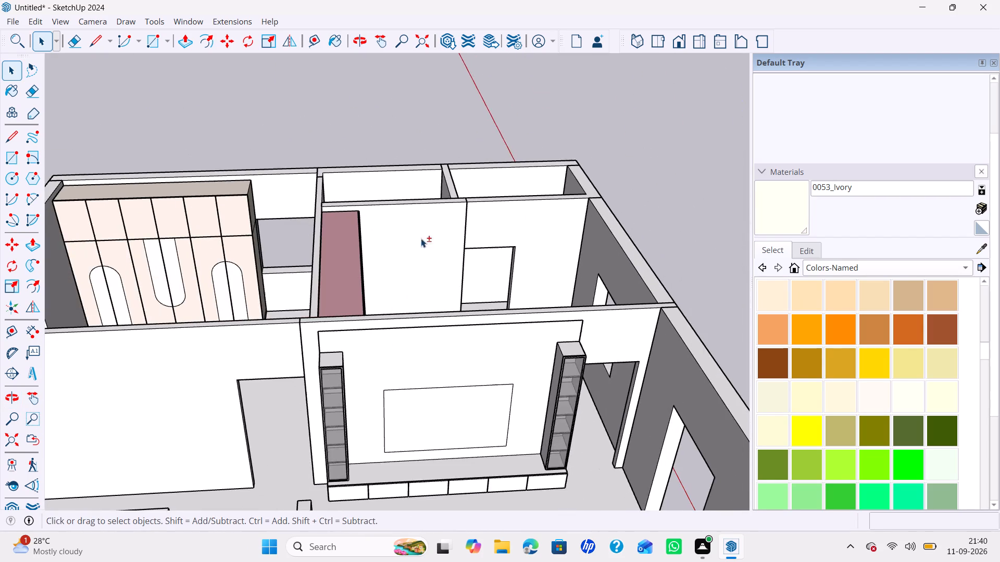
shift+middle_drag(432, 231, 466, 209)
middle_drag(463, 258, 273, 389)
scroll(332, 284, down, 2)
shift+middle_drag(333, 284, 370, 297)
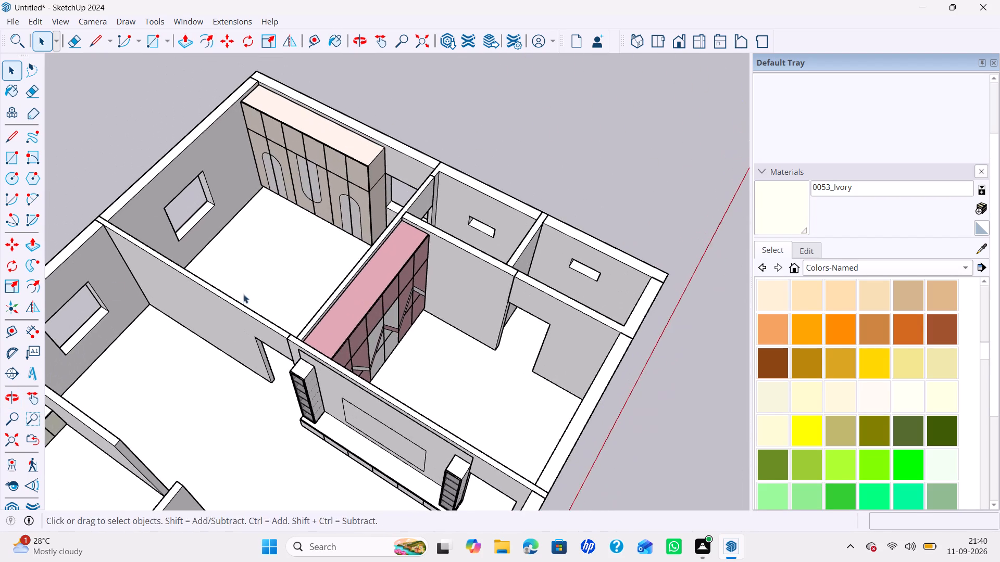
middle_drag(183, 294, 86, 285)
shift+middle_drag(243, 259, 156, 286)
middle_drag(265, 245, 272, 247)
shift+middle_drag(358, 235, 492, 229)
middle_drag(451, 254, 249, 259)
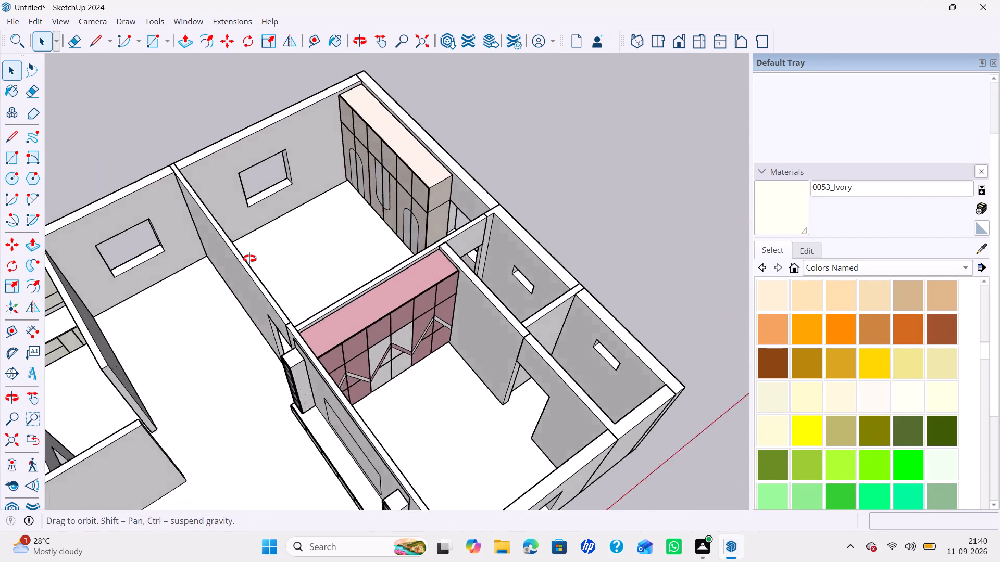
middle_drag(249, 259, 190, 251)
shift+middle_drag(257, 196, 278, 272)
scroll(305, 236, up, 1)
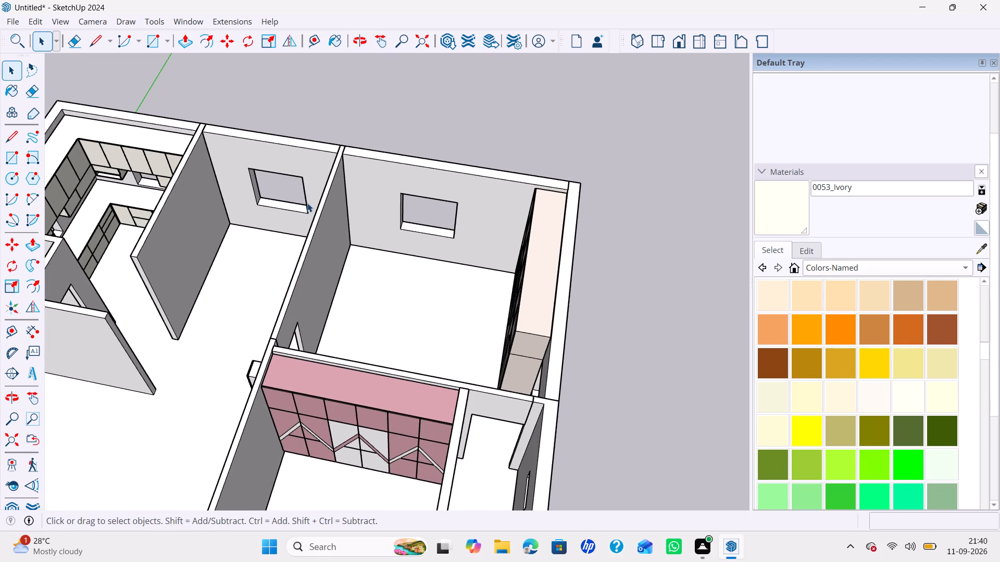
scroll(377, 192, up, 1)
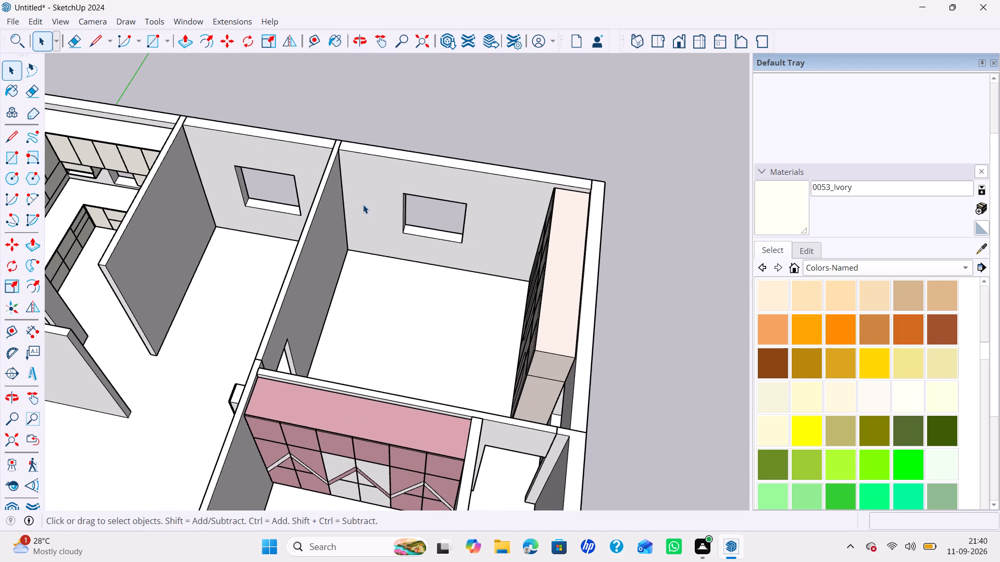
scroll(361, 202, up, 1)
scroll(361, 200, down, 7)
middle_drag(371, 238, 483, 238)
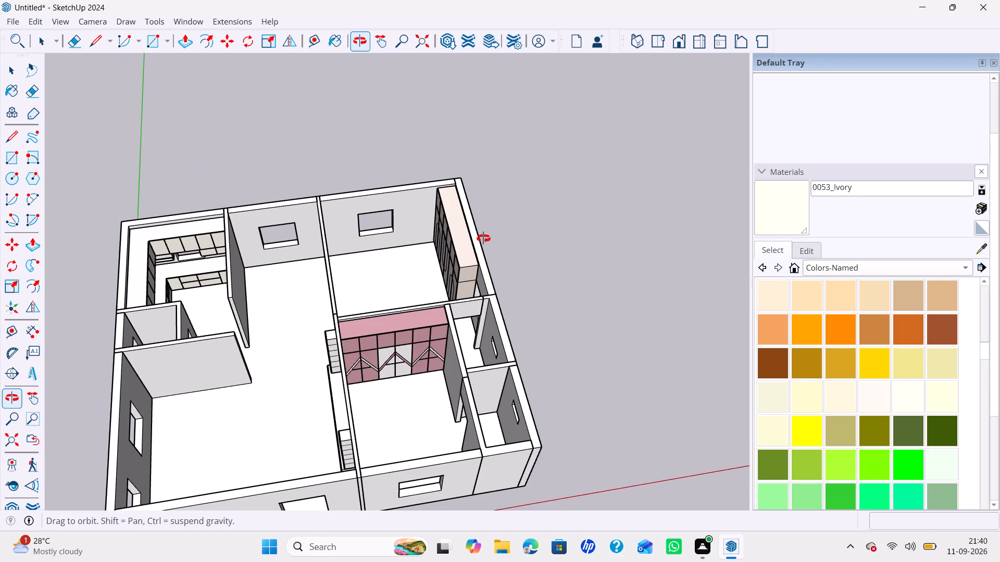
middle_drag(483, 238, 414, 256)
scroll(414, 146, up, 1)
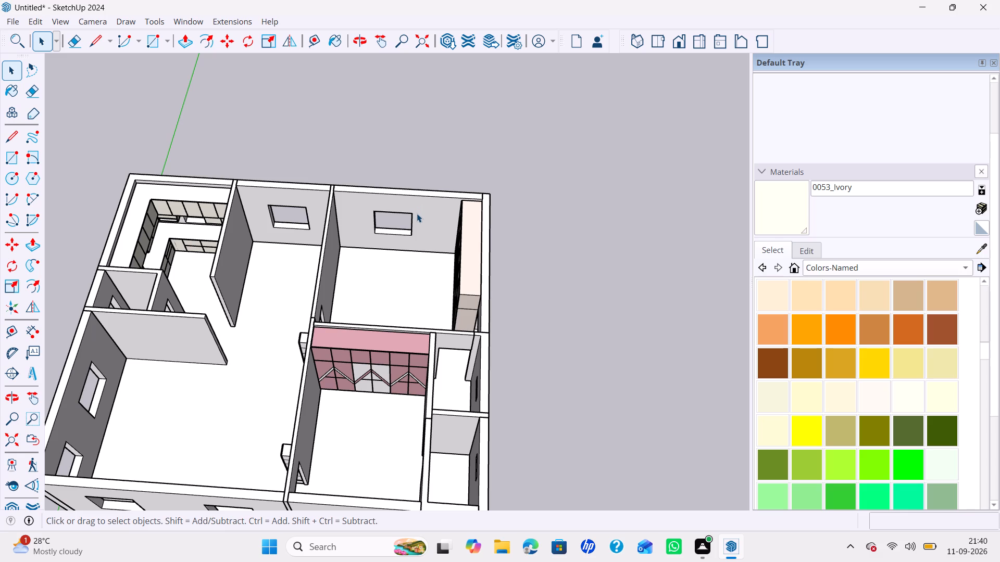
scroll(415, 264, down, 2)
middle_drag(411, 290, 191, 292)
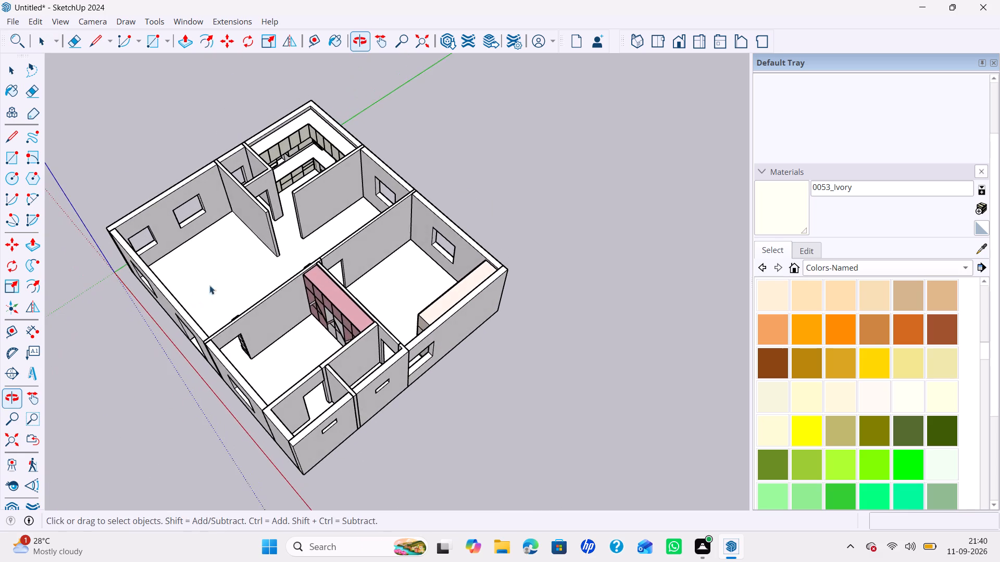
middle_drag(328, 300, 185, 302)
middle_drag(182, 302, 170, 293)
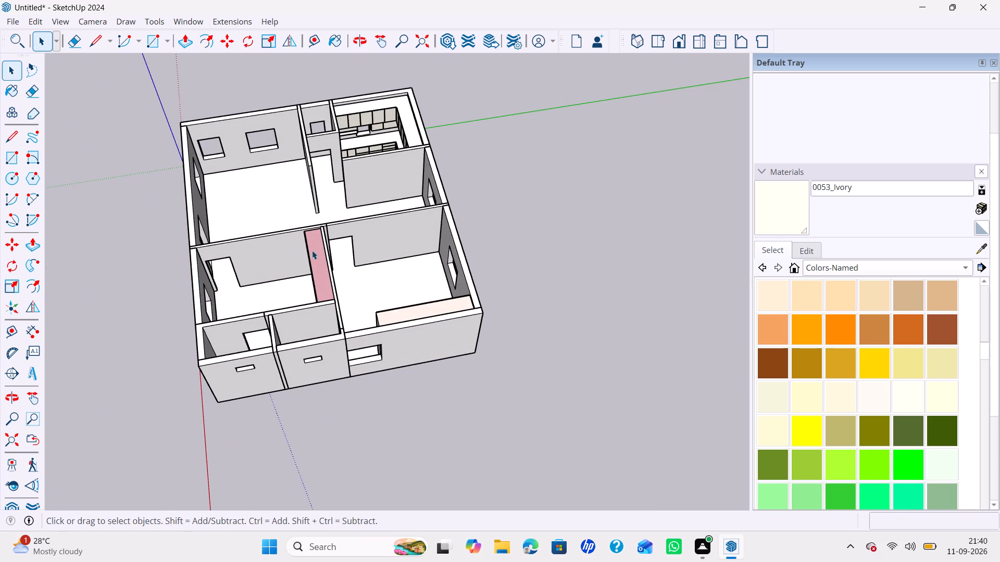
scroll(394, 232, up, 1)
middle_drag(408, 245, 822, 177)
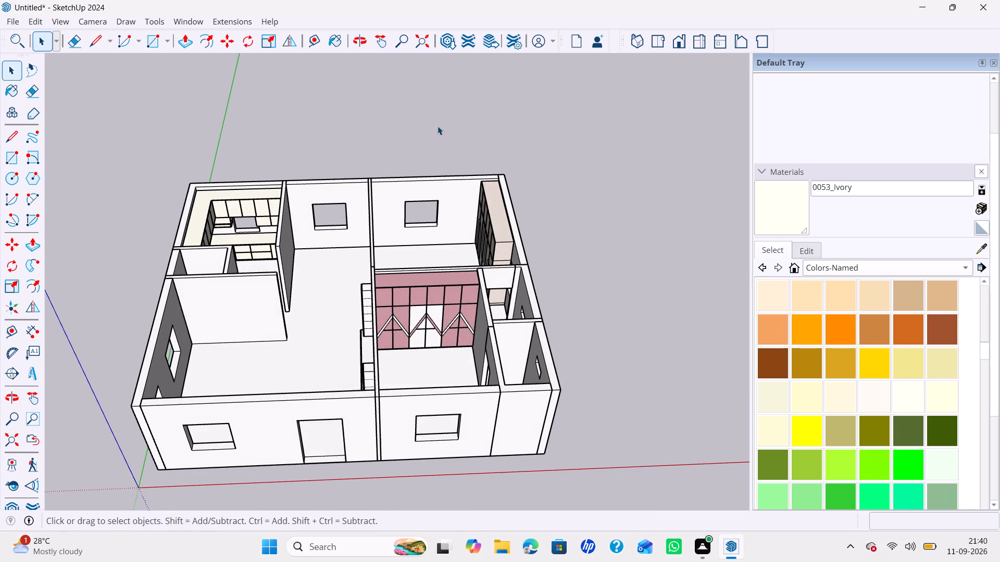
In a new group, draw a rectangle about 12' 9" by 9' 8" over the window wall of the arched-wardrobe bedroom, stopping just before the wardrobe.
right_click(438, 126)
click(452, 162)
key(r)
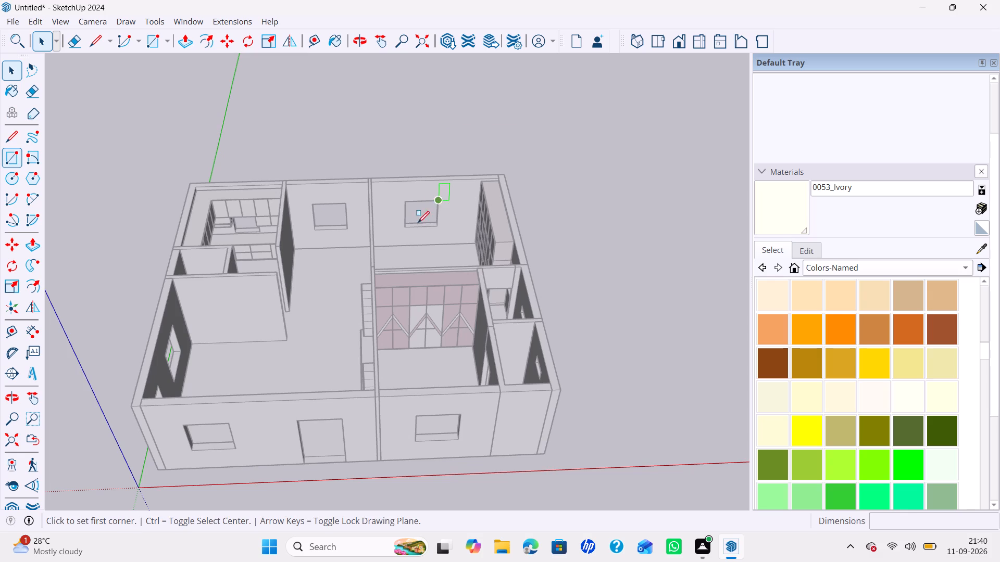
scroll(406, 236, up, 11)
click(336, 249)
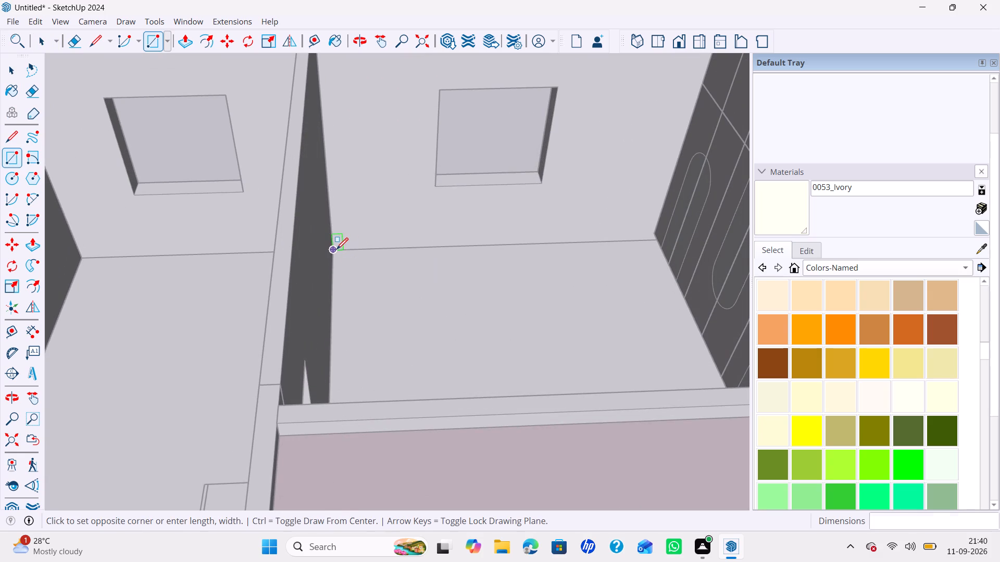
scroll(445, 203, down, 5)
shift+middle_drag(496, 179, 486, 230)
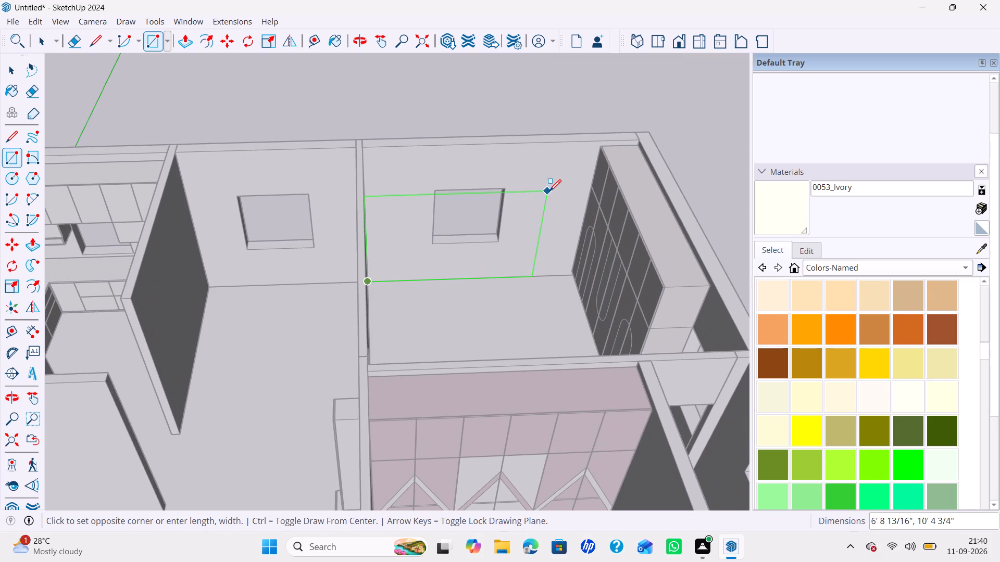
scroll(586, 163, up, 12)
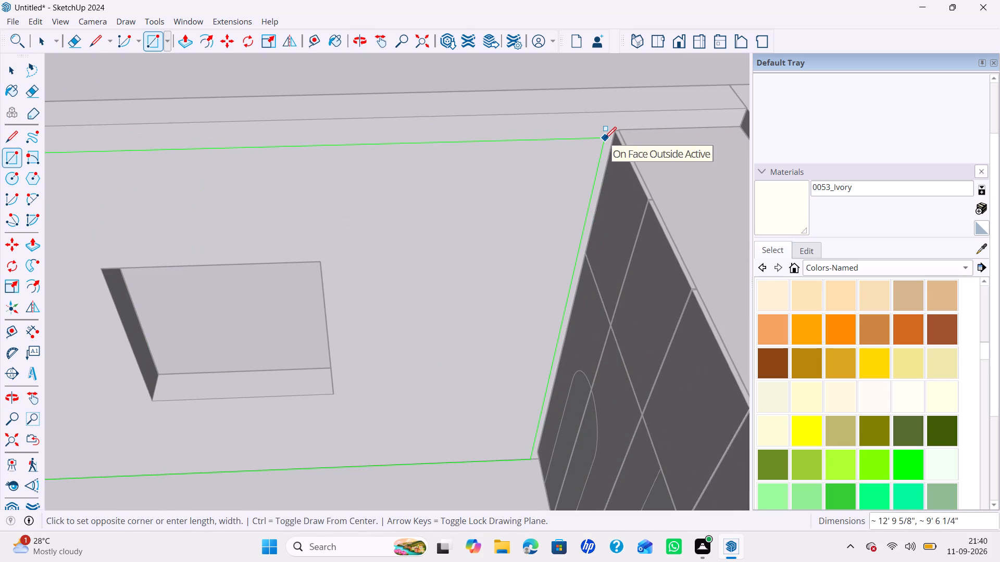
key(Left)
scroll(619, 134, up, 9)
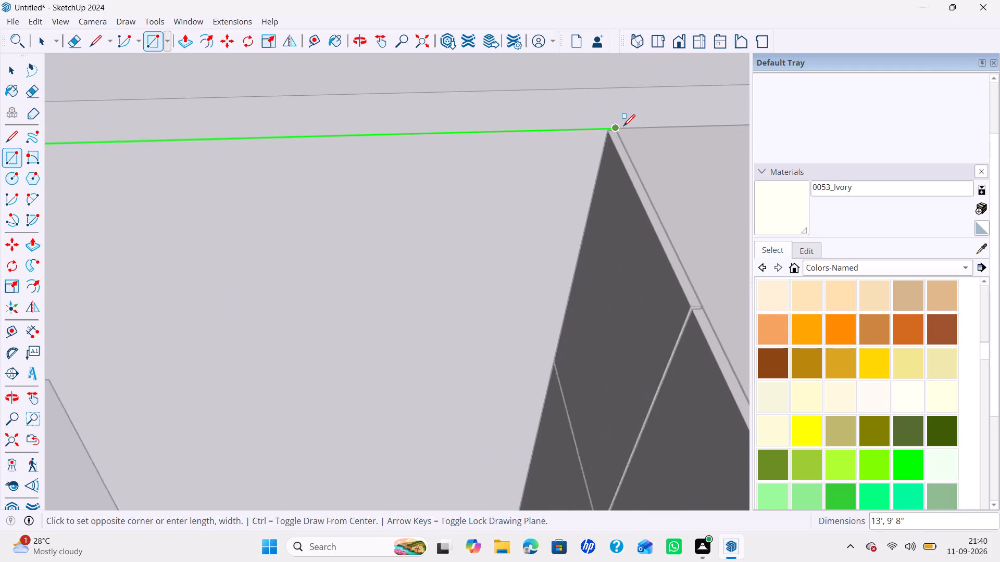
scroll(623, 126, up, 1)
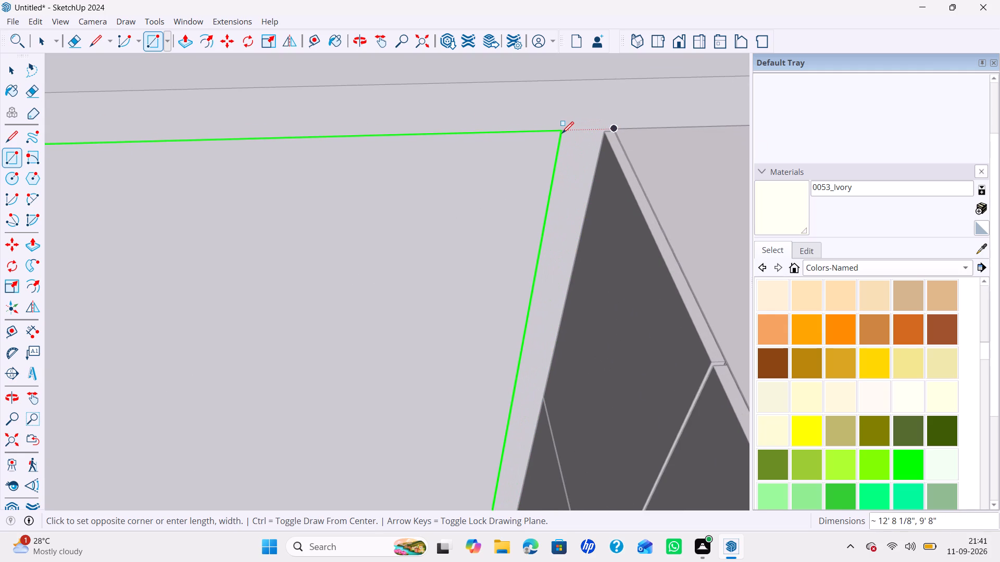
click(575, 133)
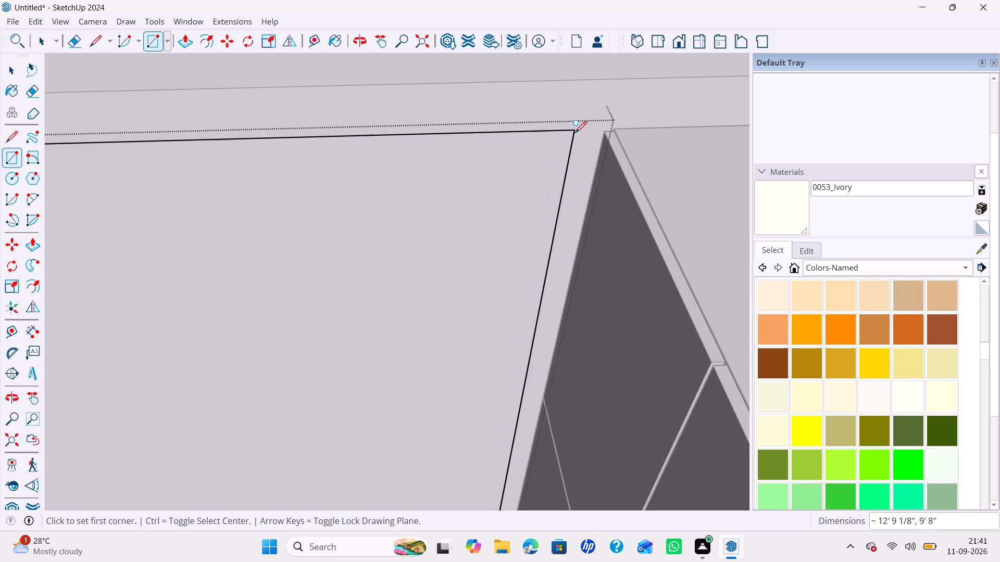
scroll(579, 152, down, 8)
scroll(474, 222, down, 8)
key(space)
scroll(431, 238, down, 6)
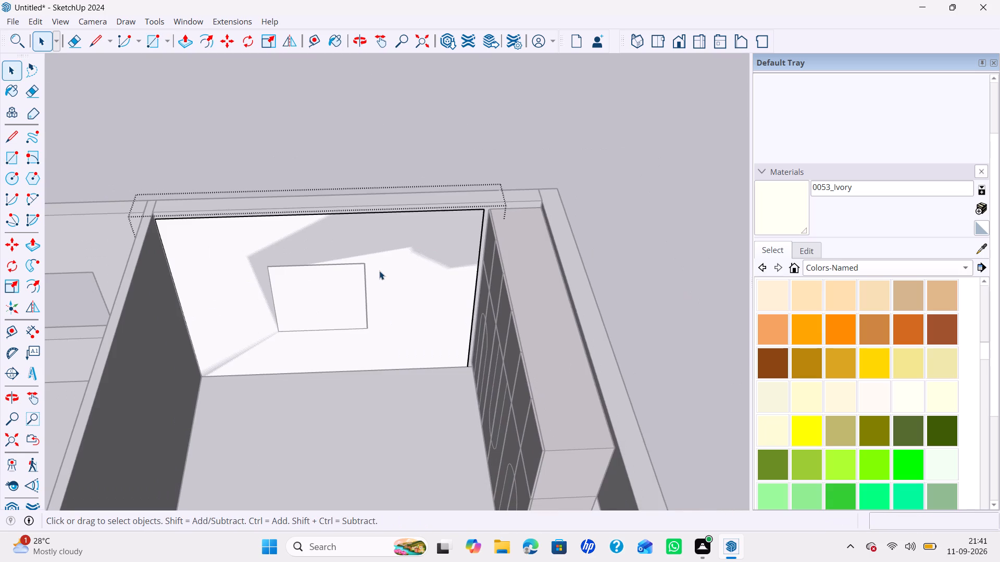
Cut the window opening out of the new wall face by outlining it with a rectangle and deleting the inner face.
key(r)
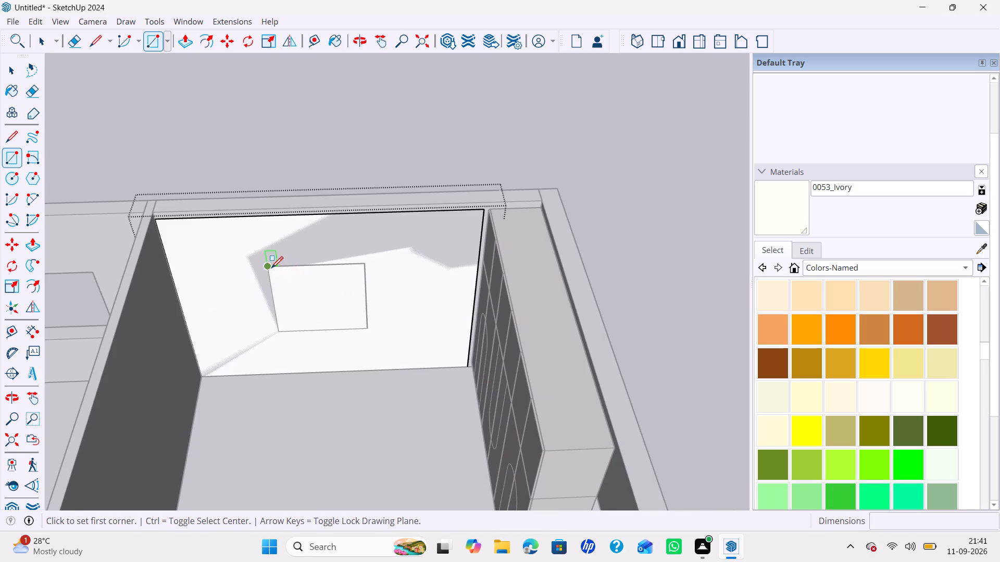
click(271, 268)
click(368, 327)
key(space)
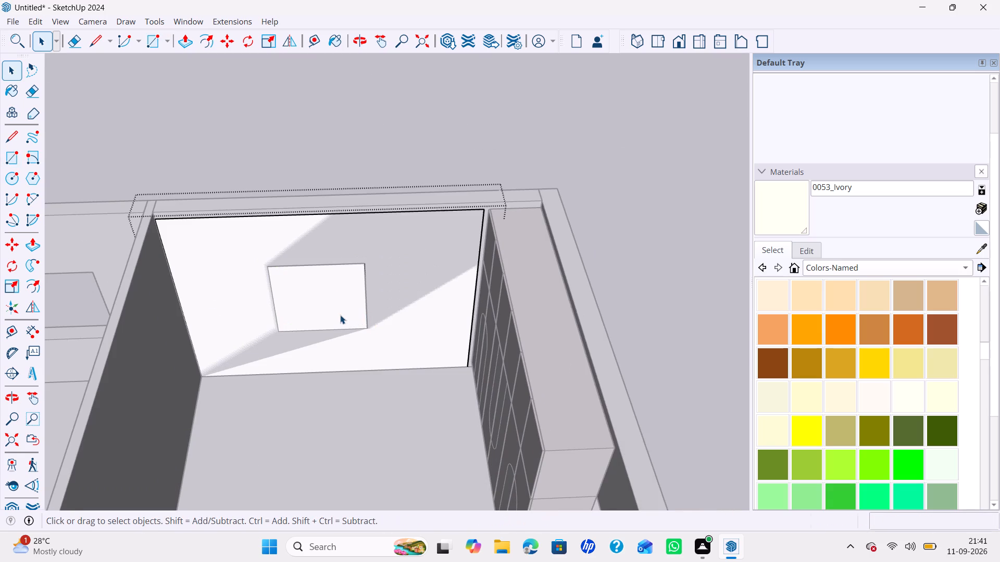
click(339, 314)
key(Delete)
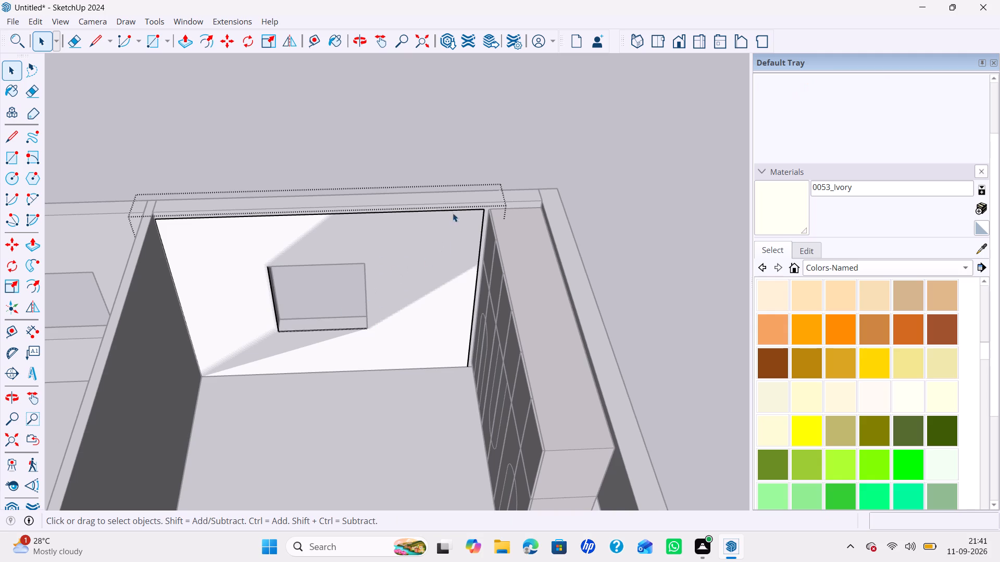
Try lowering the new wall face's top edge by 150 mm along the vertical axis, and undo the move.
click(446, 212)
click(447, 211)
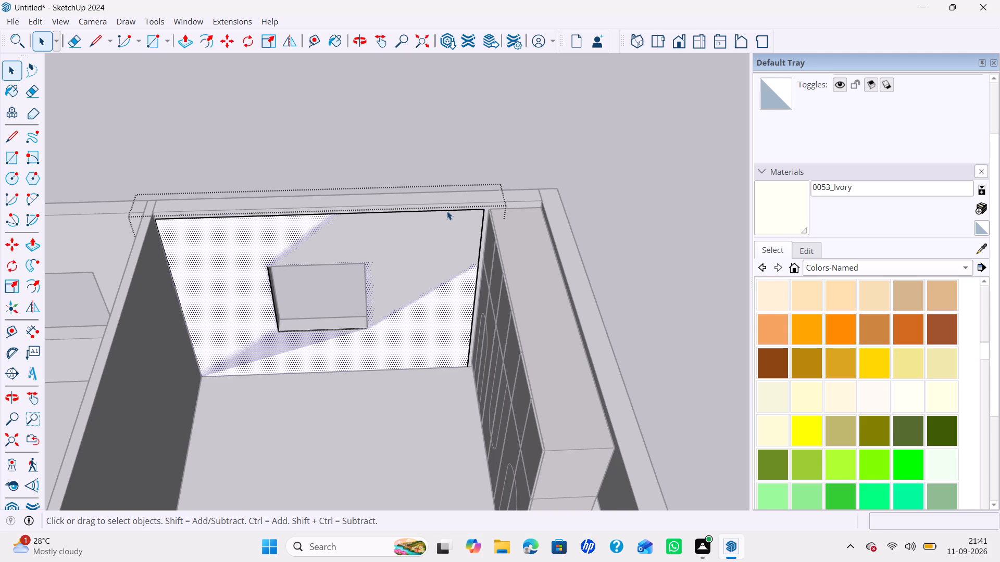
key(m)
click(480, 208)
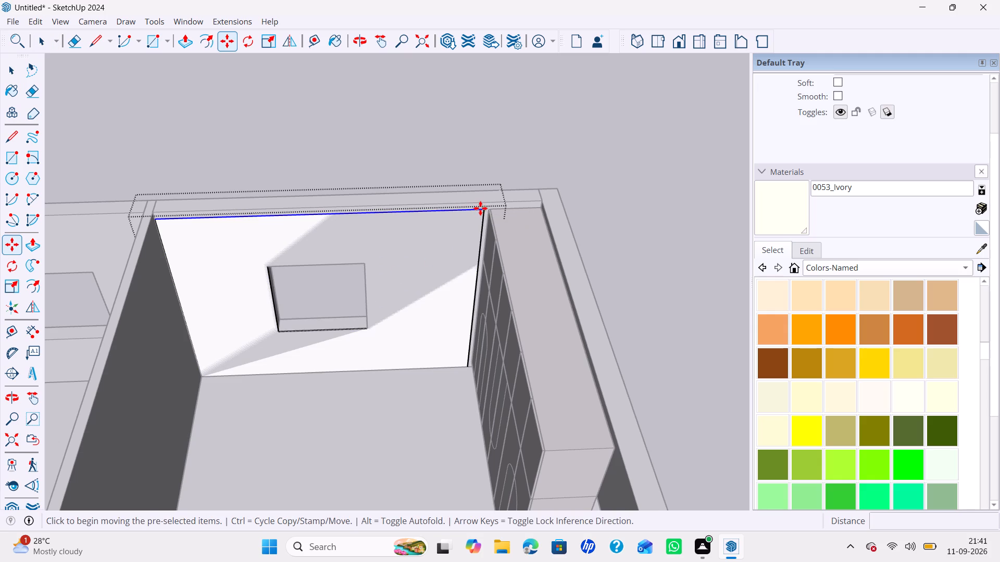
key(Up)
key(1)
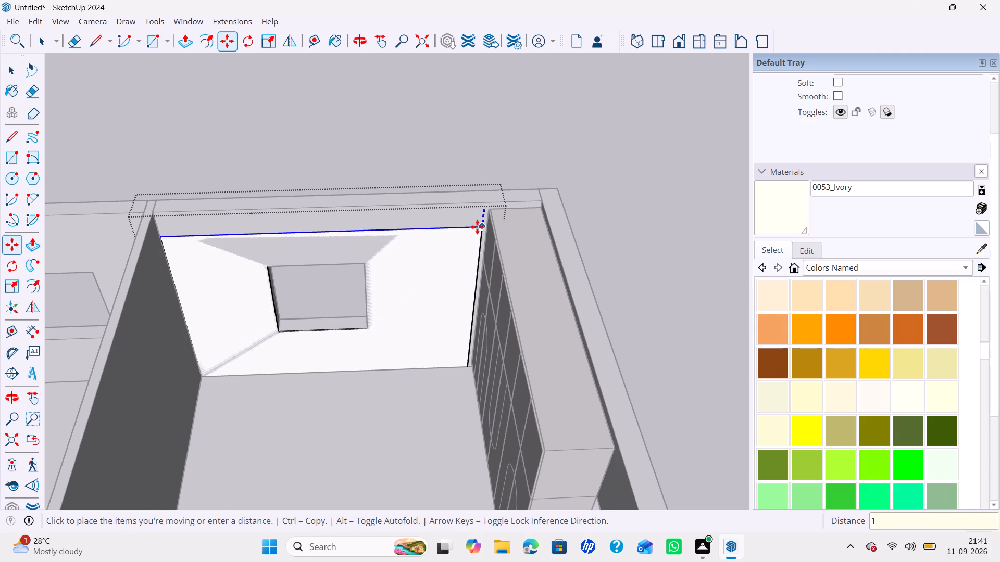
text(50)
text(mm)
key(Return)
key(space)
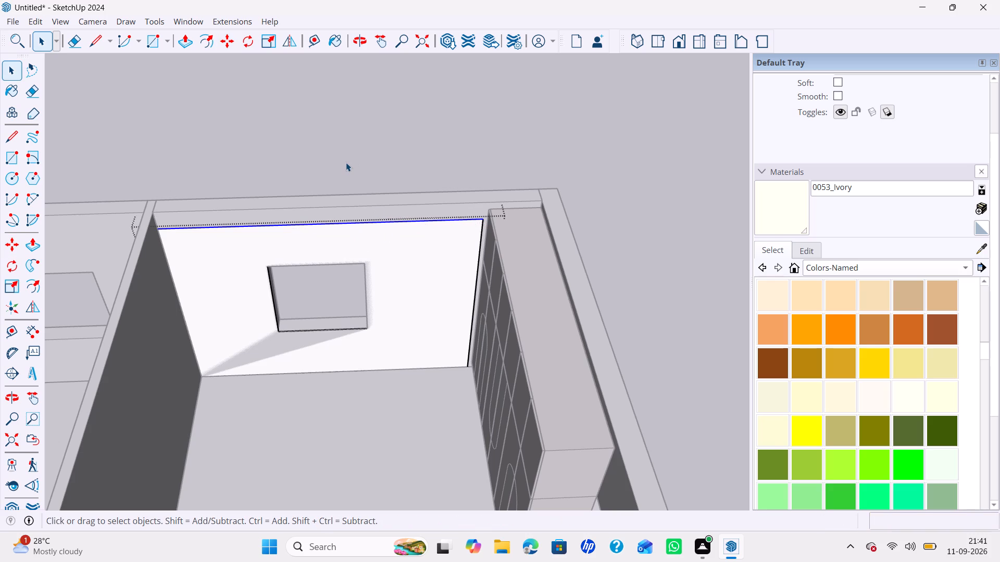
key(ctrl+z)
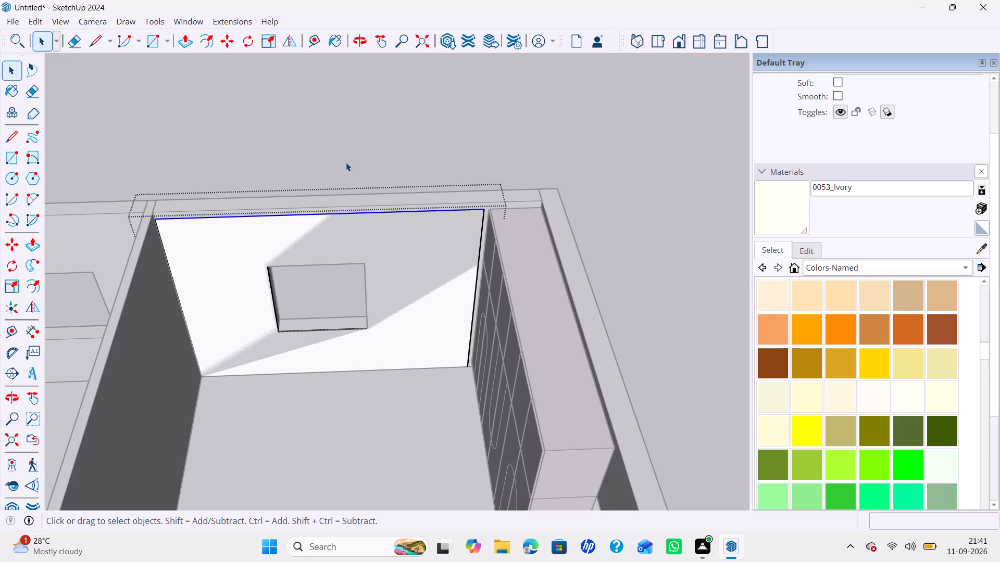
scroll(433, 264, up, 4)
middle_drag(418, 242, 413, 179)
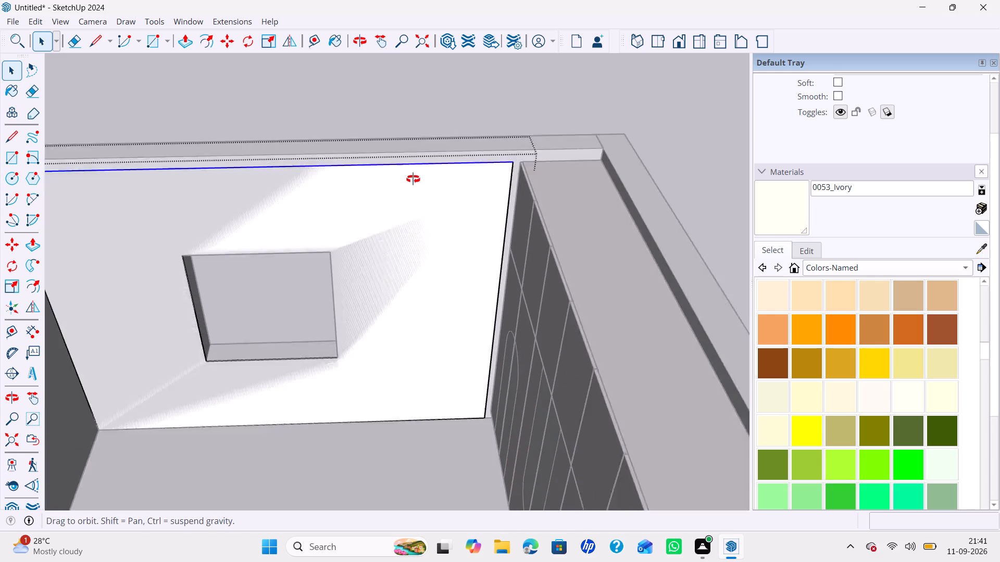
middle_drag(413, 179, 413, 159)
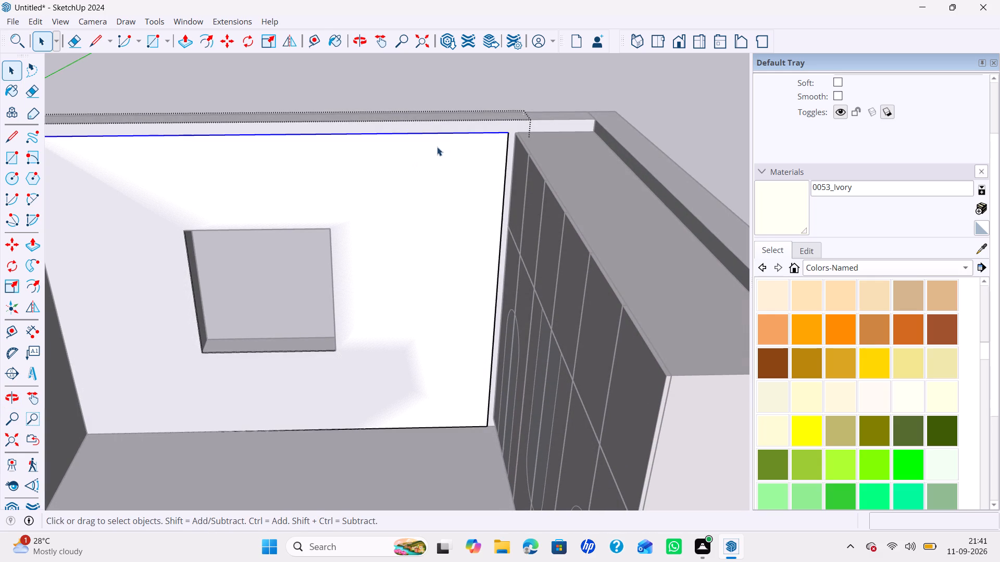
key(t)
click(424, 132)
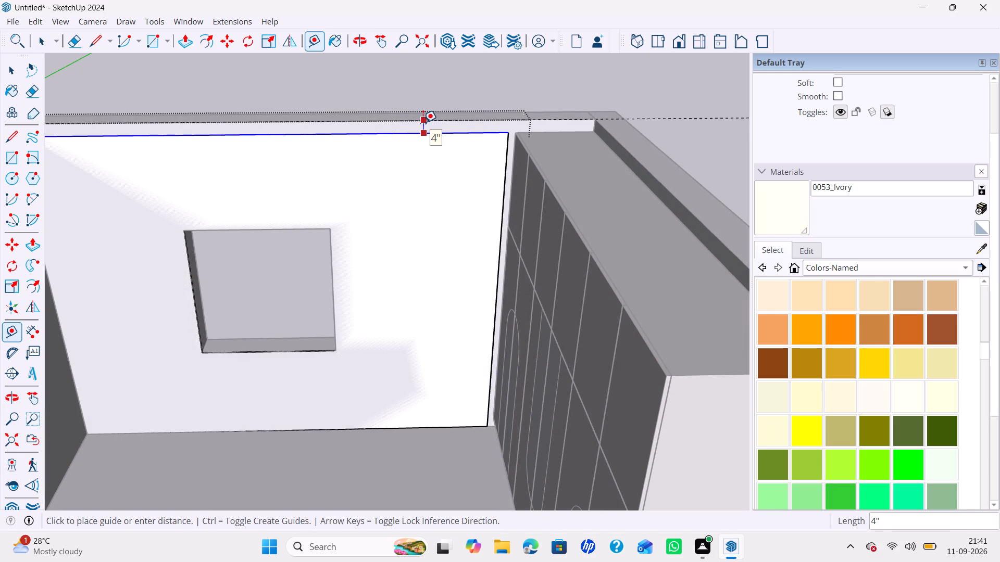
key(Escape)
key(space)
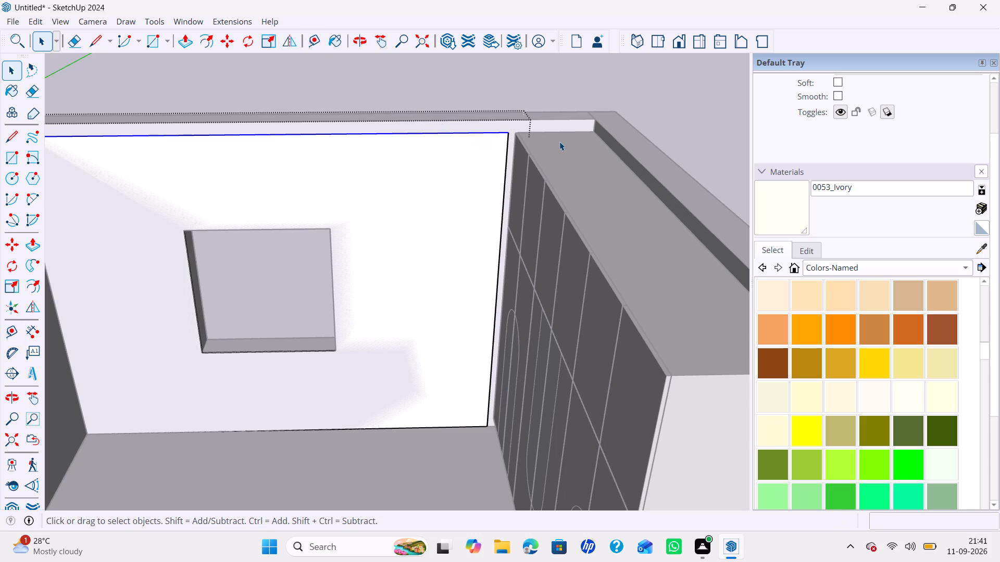
Close the wall-face group and place a horizontal guide line 6" below the top edge of the arched-wardrobe bedroom's window wall.
click(559, 142)
scroll(560, 152, up, 1)
key(t)
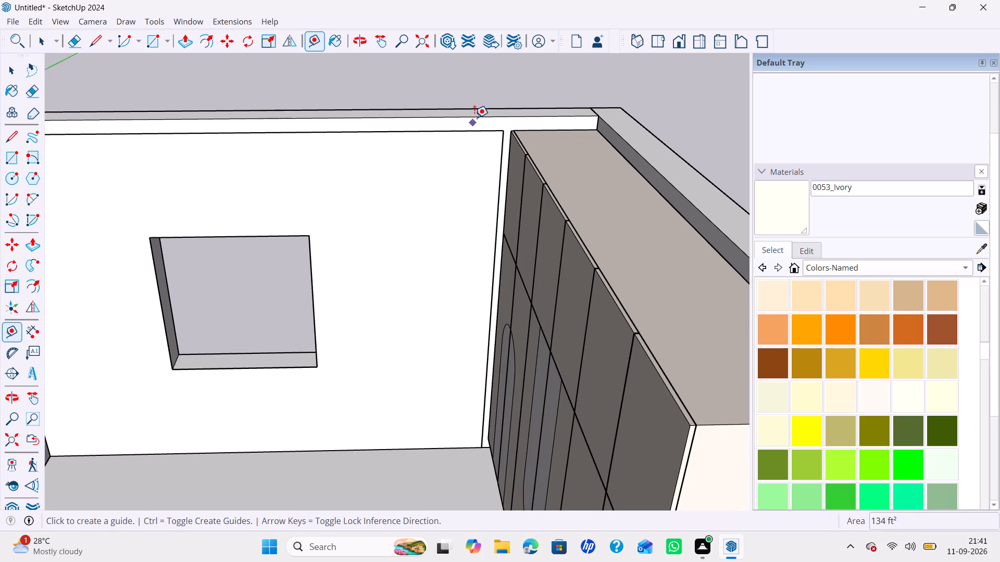
click(480, 117)
key(Up)
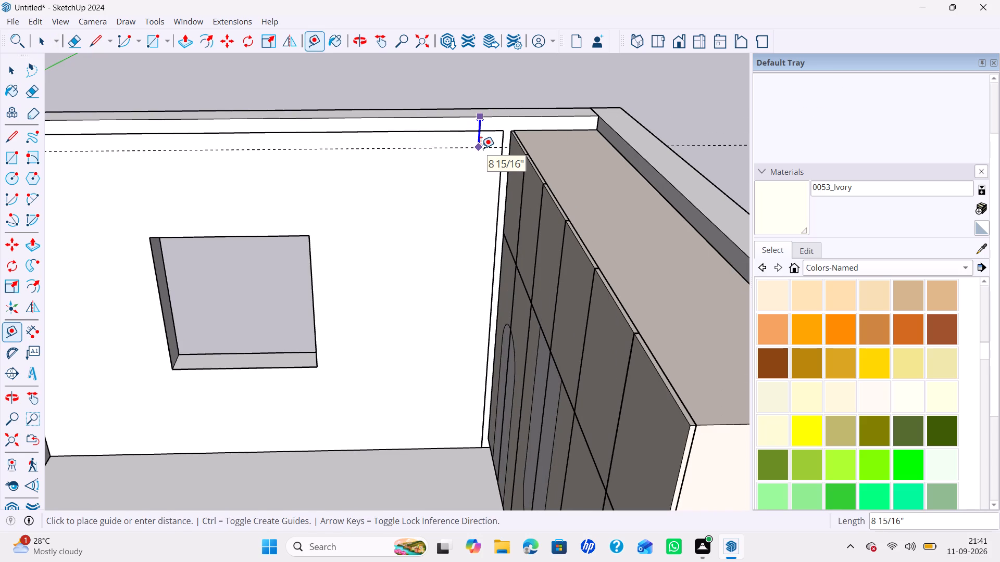
text(6")
key(Return)
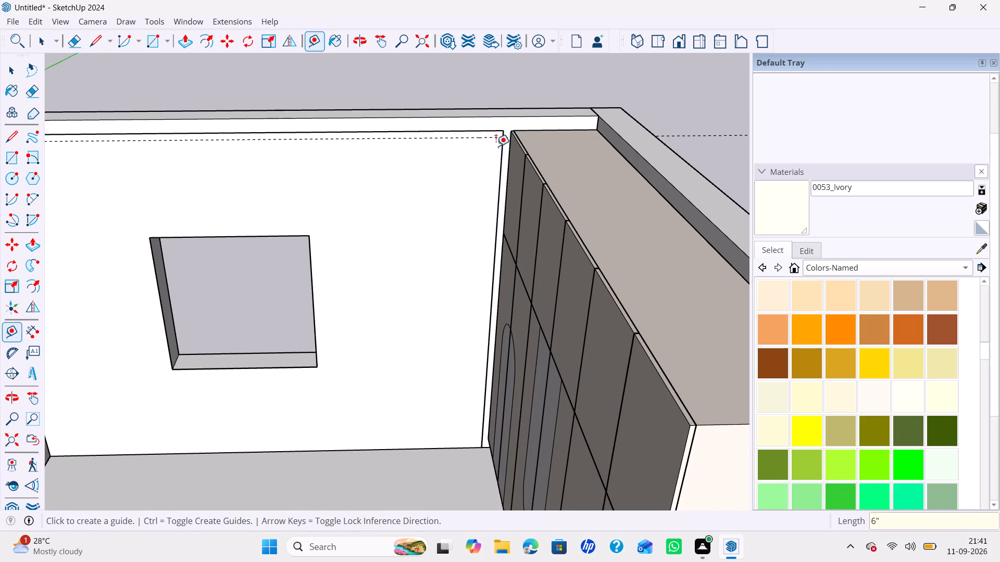
Scale the arched wardrobe vertically so that its top meets the guide line.
key(space)
click(546, 147)
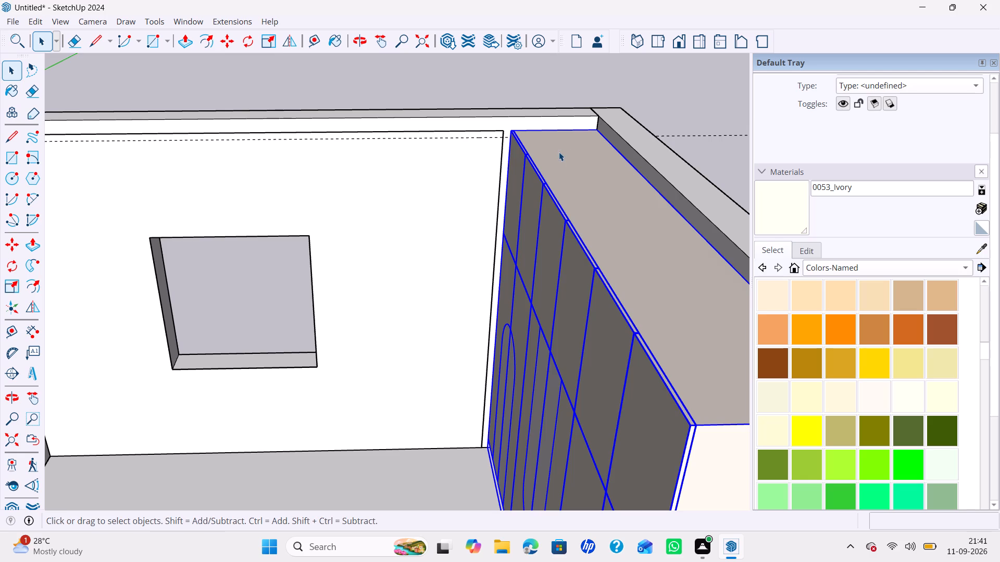
key(s)
click(622, 216)
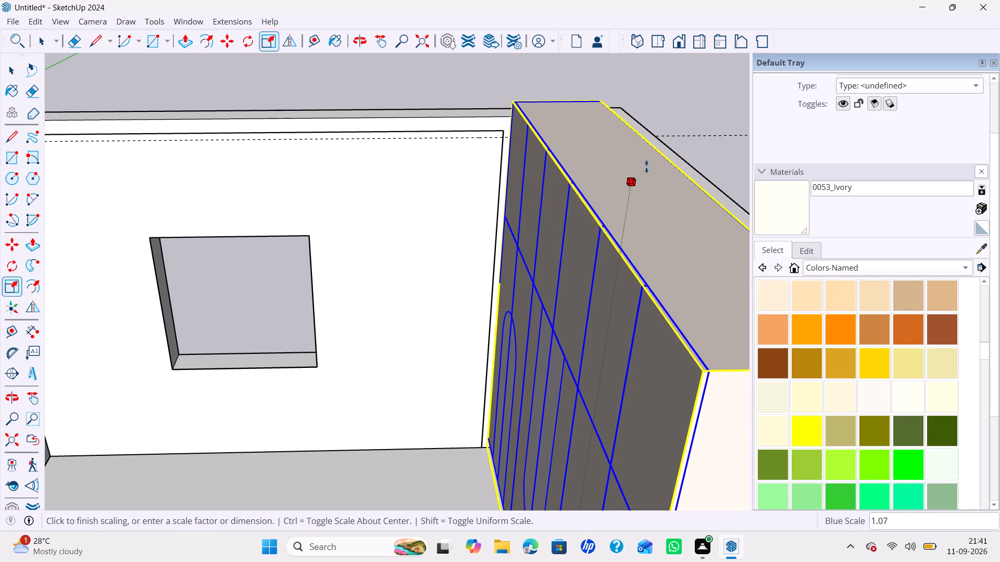
click(387, 138)
scroll(410, 167, up, 1)
Scale the pink wardrobe in the adjacent bedroom vertically so that its top meets the guide line.
scroll(472, 203, down, 6)
scroll(477, 262, down, 1)
key(space)
click(344, 455)
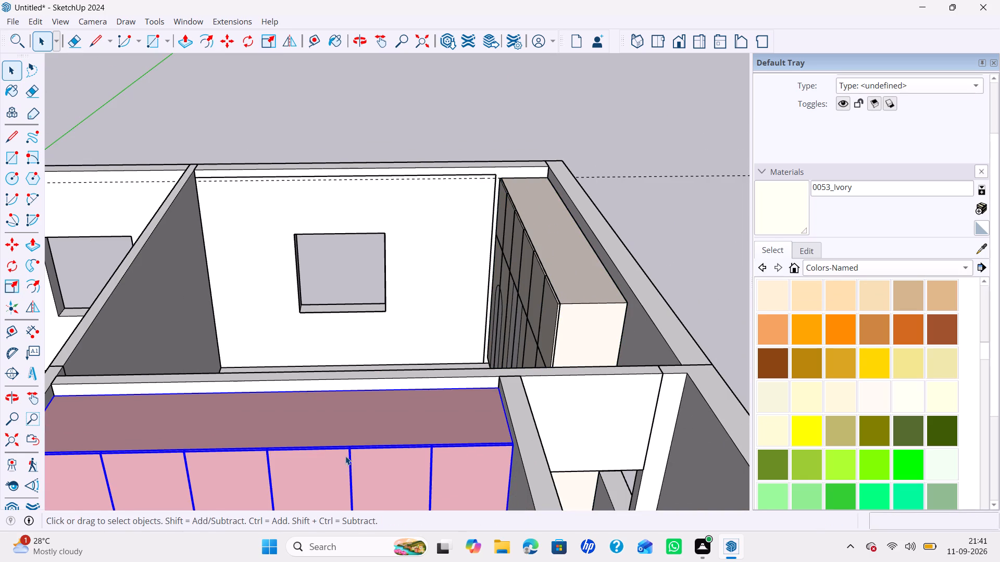
key(s)
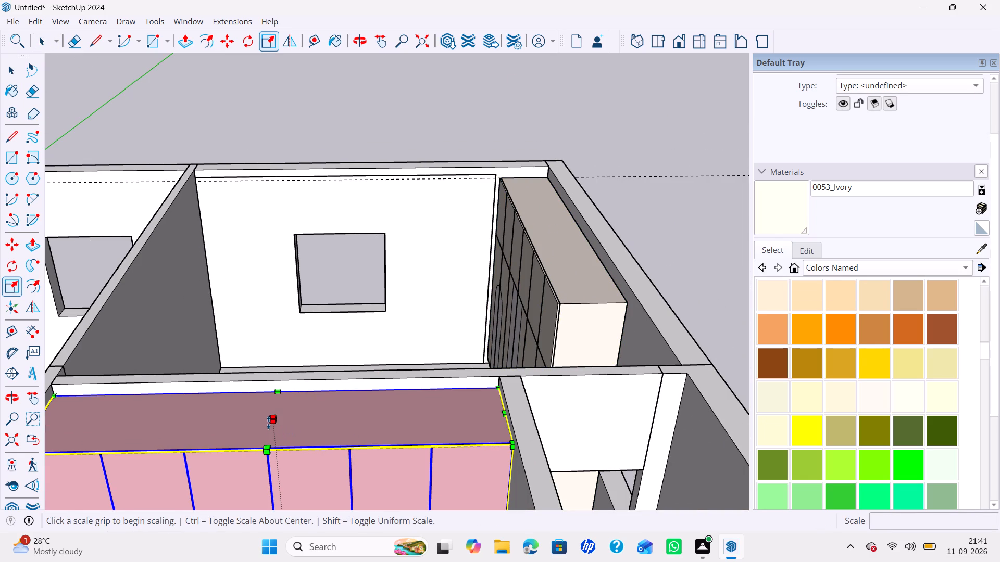
click(271, 420)
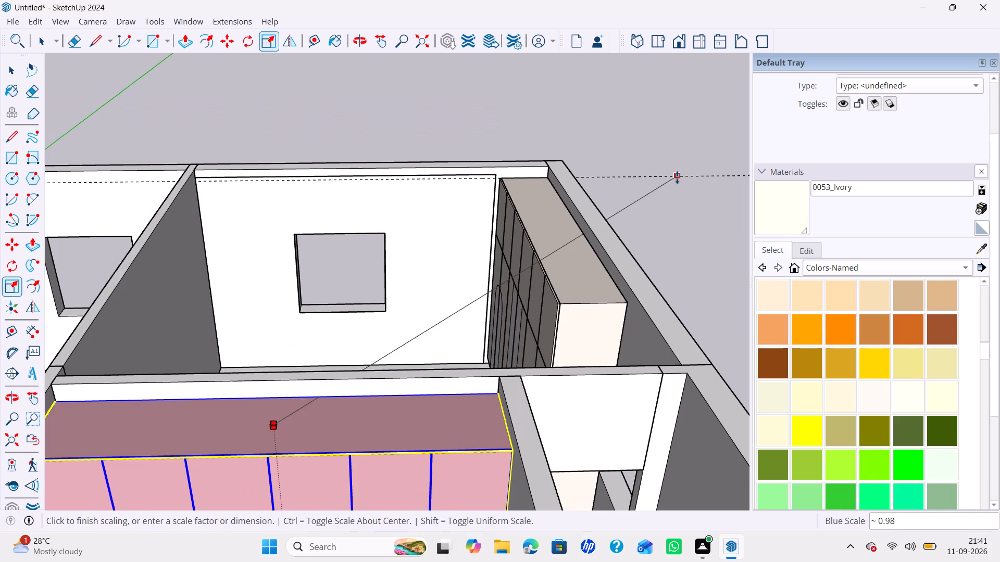
click(677, 177)
Scale the kitchen cabinets vertically to the height of the guide line and deselect them.
scroll(420, 305, down, 6)
key(space)
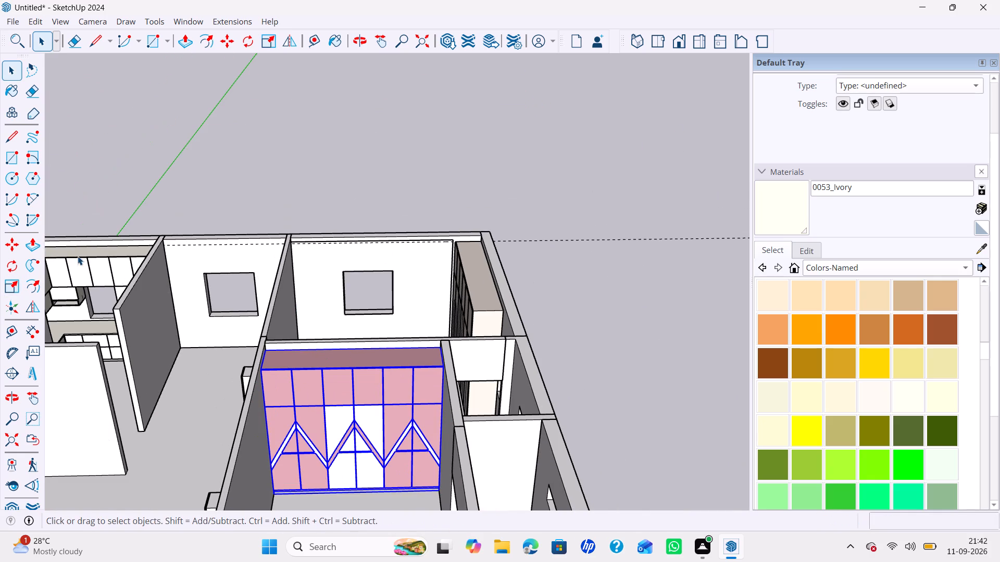
click(72, 252)
key(s)
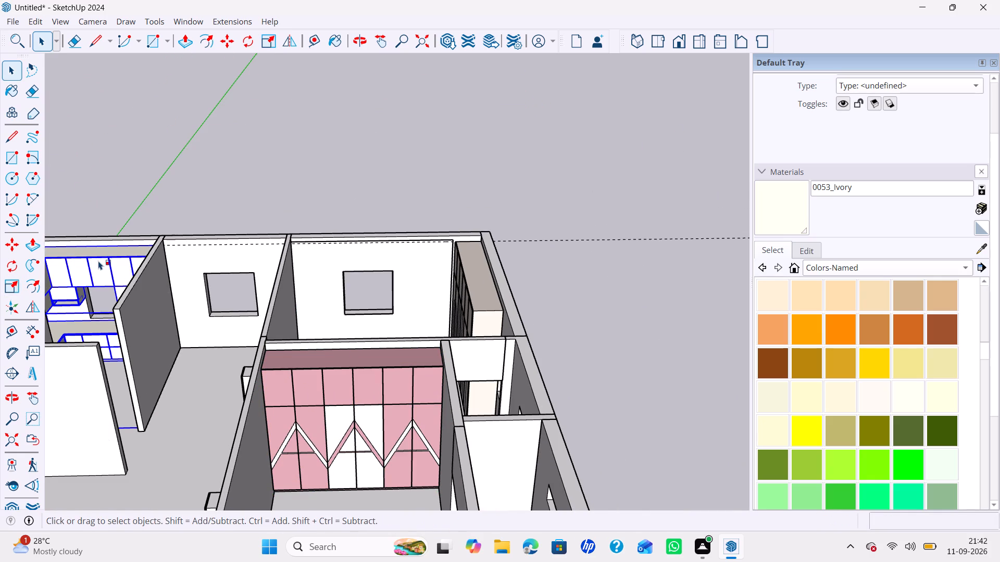
click(69, 278)
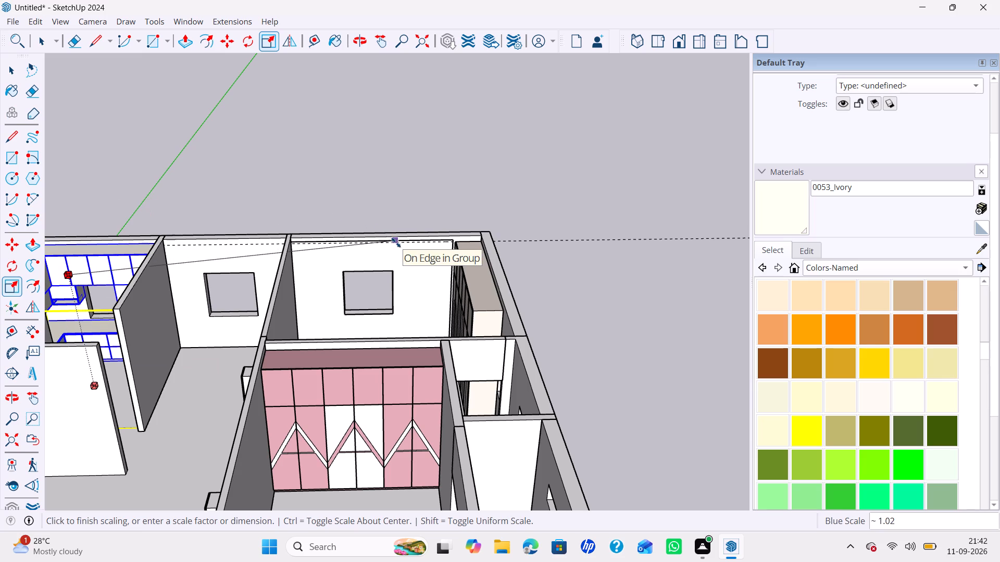
click(547, 241)
key(space)
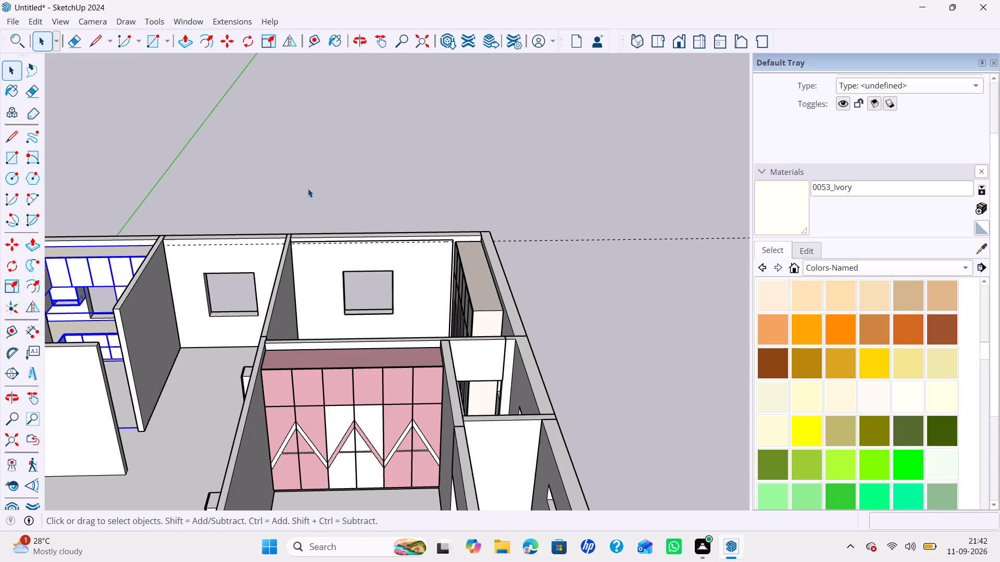
click(318, 182)
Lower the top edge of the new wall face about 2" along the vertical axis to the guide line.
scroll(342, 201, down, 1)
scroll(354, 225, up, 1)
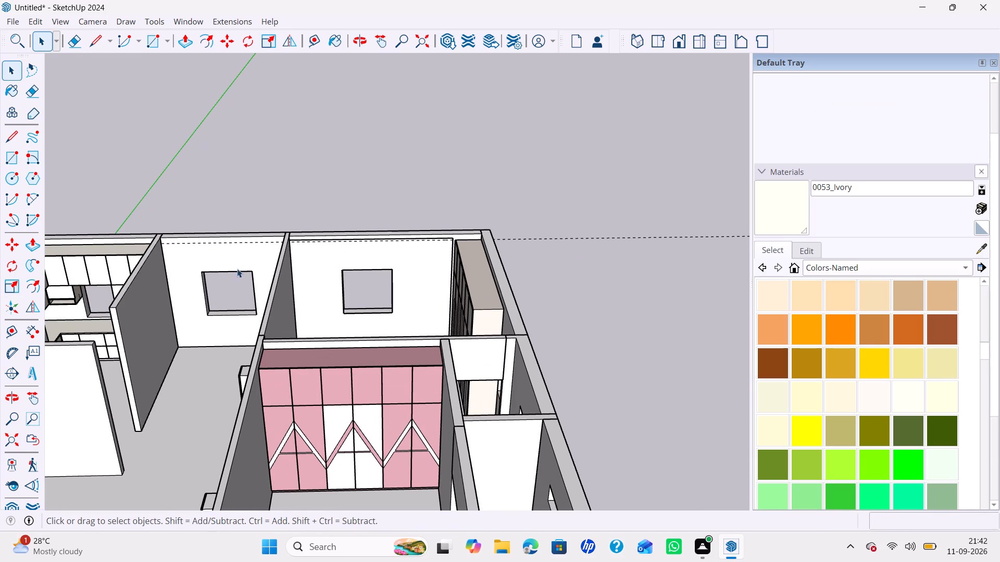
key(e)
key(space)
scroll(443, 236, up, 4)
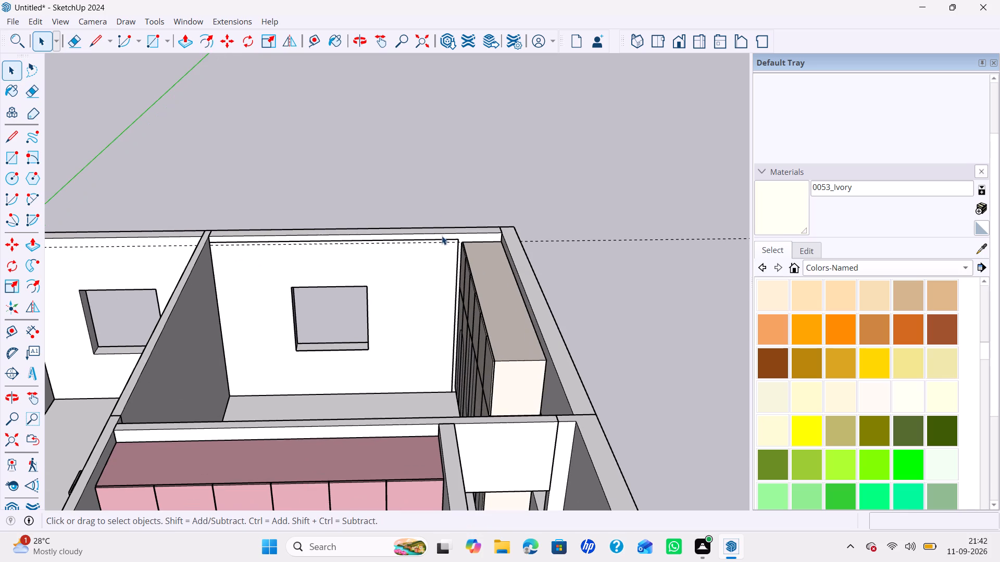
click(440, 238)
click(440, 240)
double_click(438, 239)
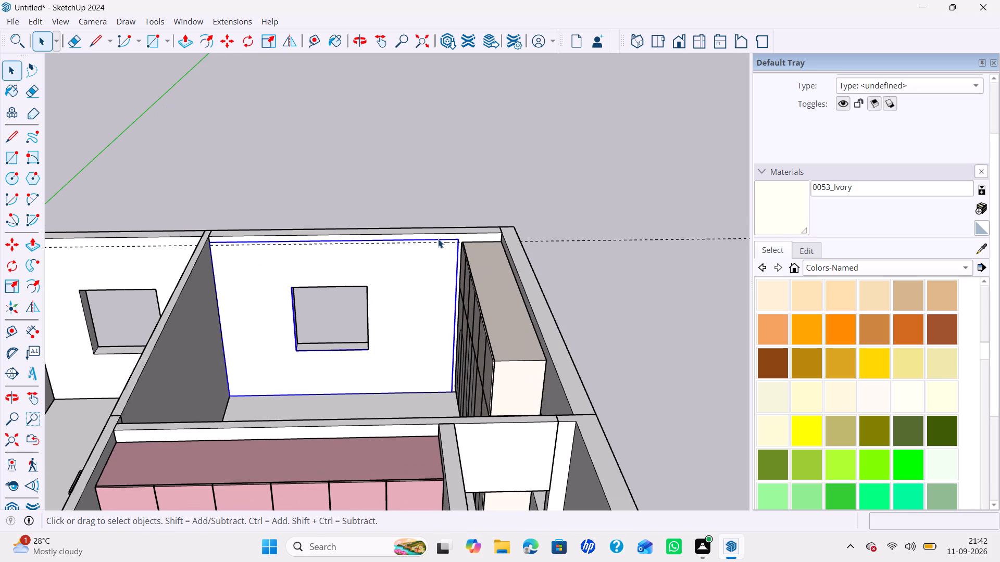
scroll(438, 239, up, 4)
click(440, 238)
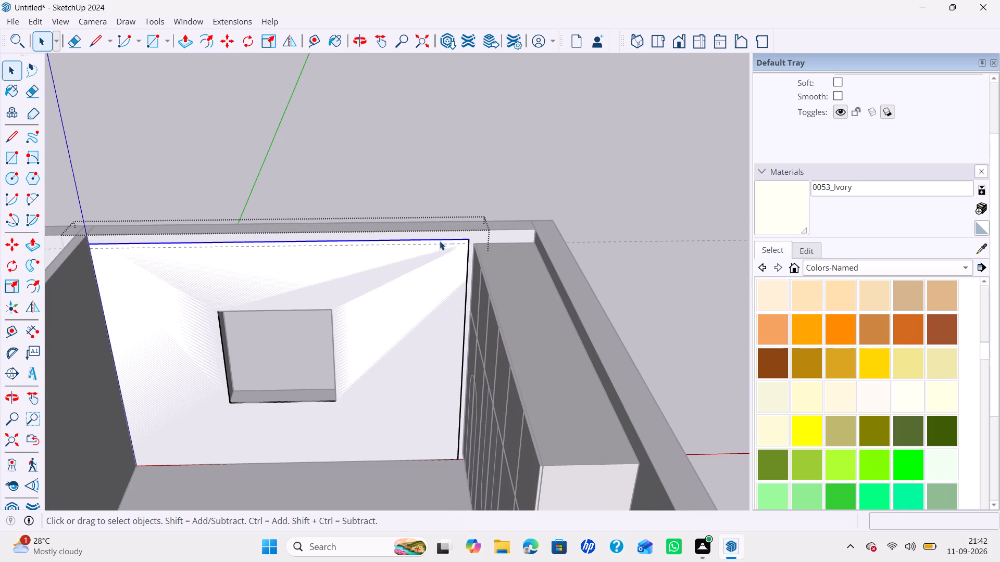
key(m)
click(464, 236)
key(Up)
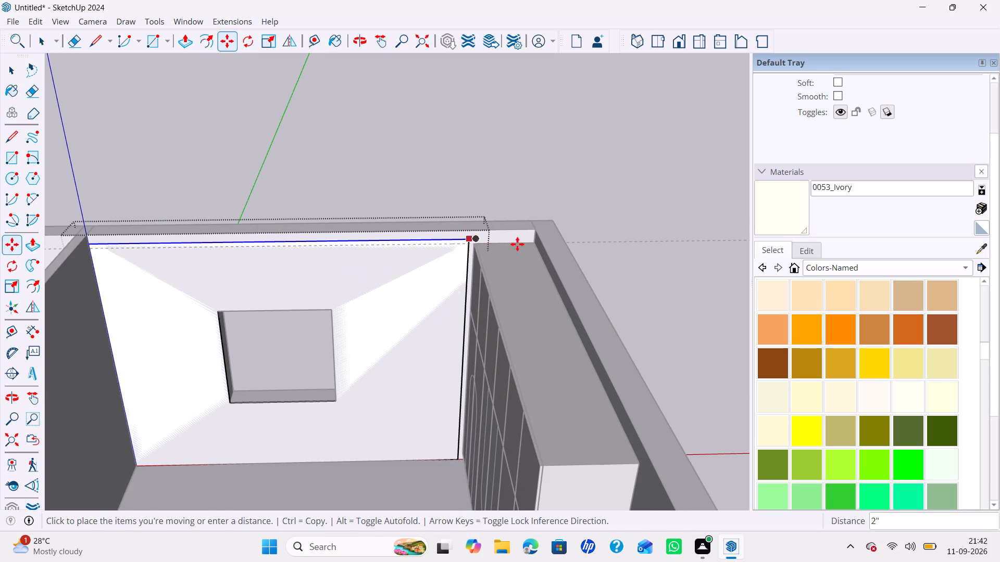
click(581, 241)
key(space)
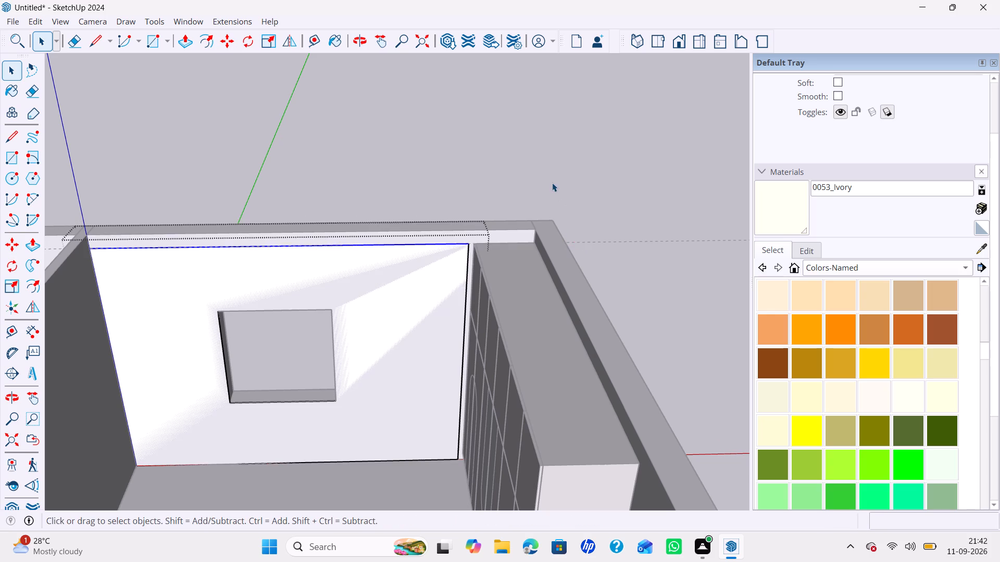
Close the wall-face group and erase the horizontal guide line.
click(552, 182)
key(e)
drag(599, 205, 635, 264)
key(space)
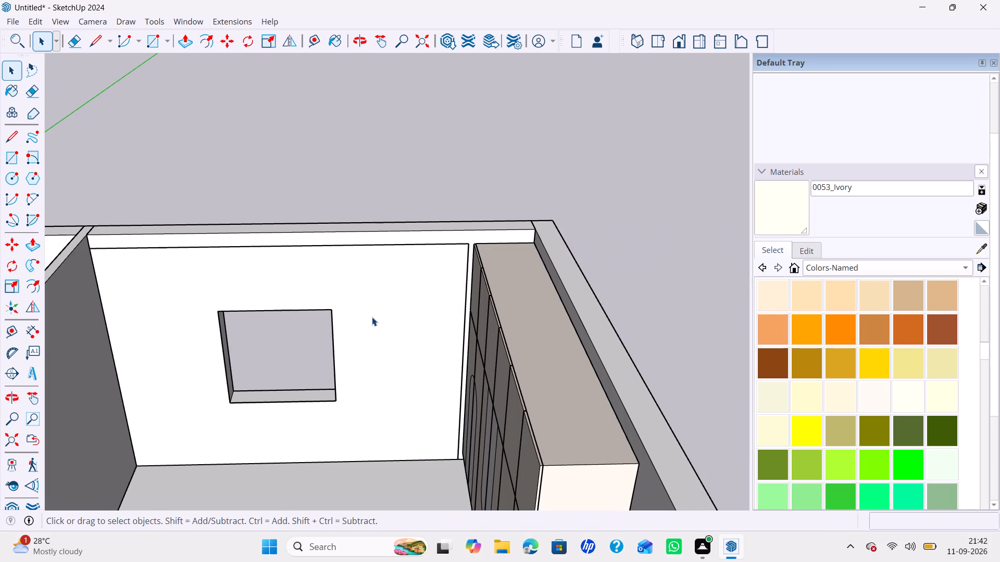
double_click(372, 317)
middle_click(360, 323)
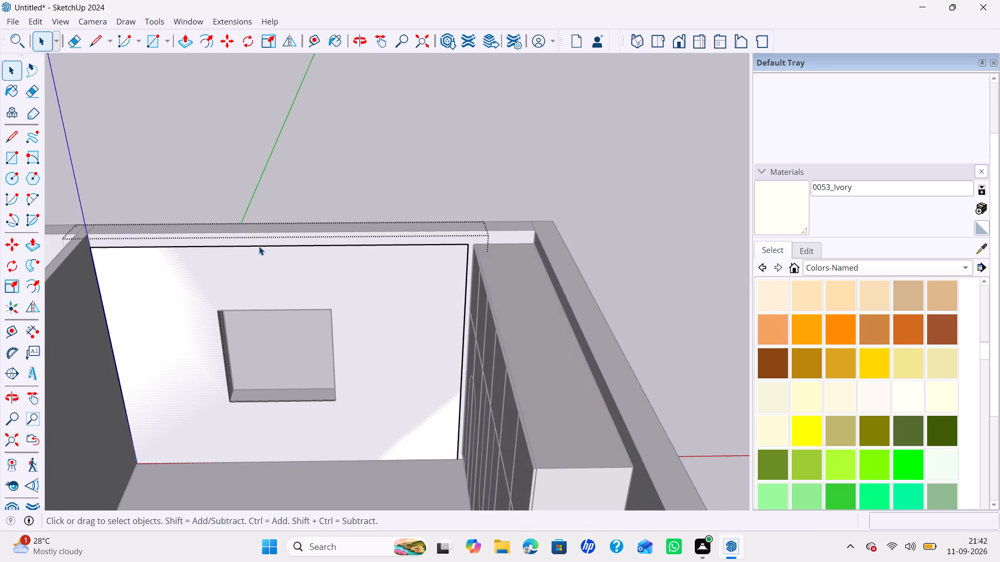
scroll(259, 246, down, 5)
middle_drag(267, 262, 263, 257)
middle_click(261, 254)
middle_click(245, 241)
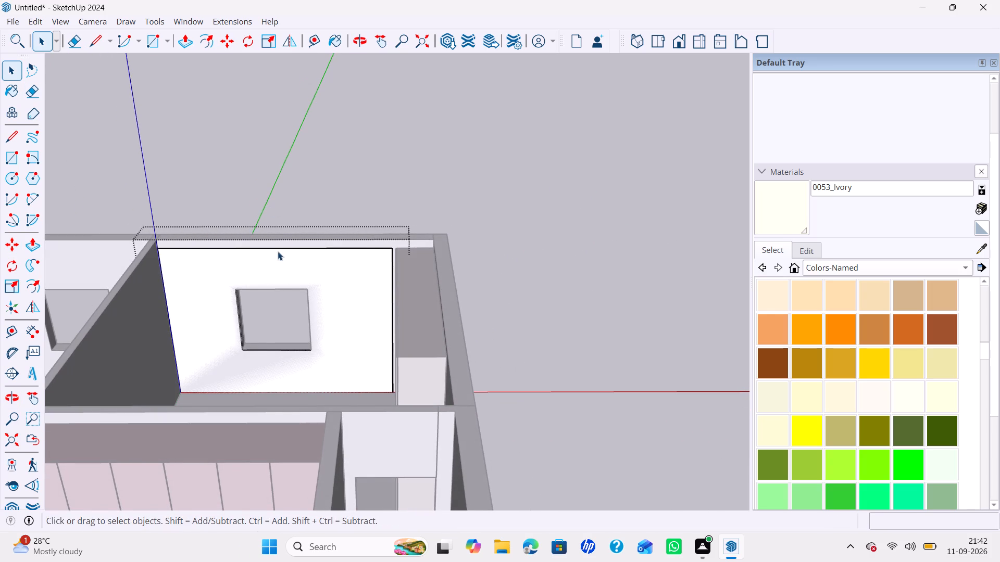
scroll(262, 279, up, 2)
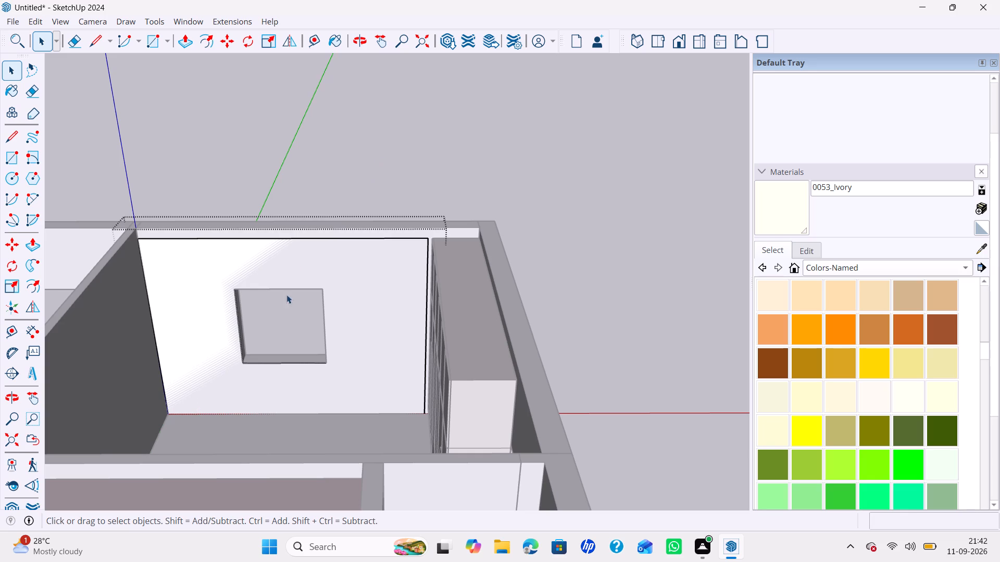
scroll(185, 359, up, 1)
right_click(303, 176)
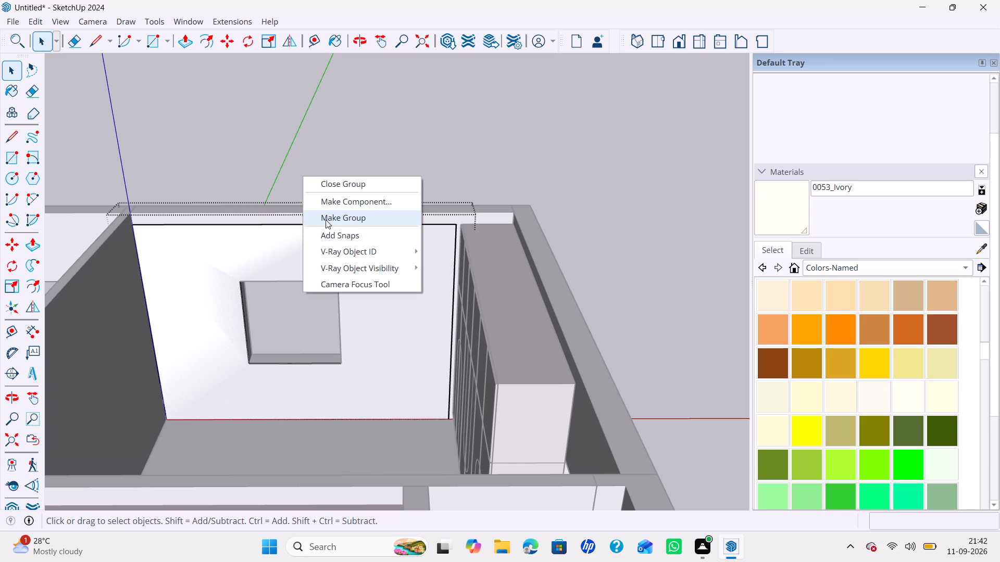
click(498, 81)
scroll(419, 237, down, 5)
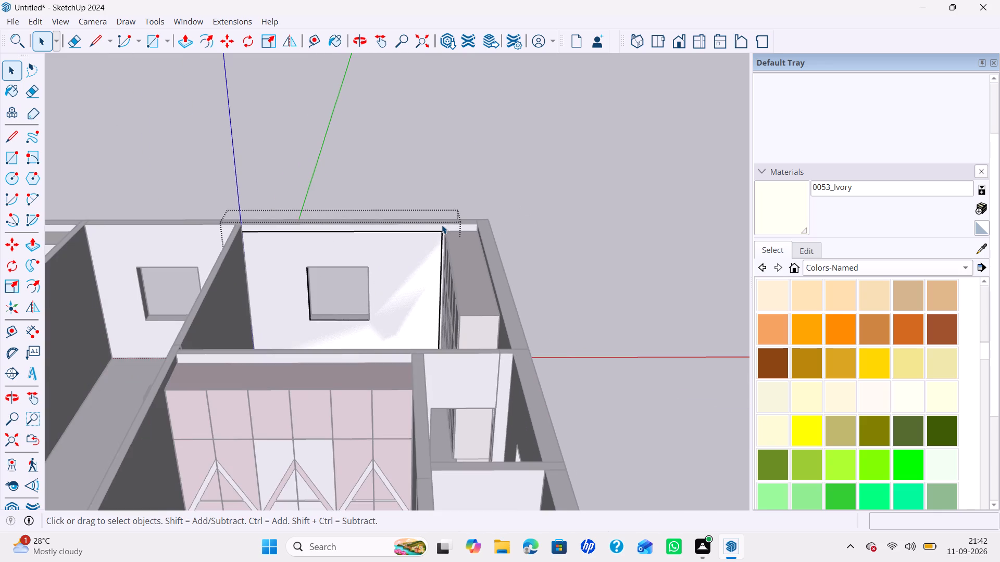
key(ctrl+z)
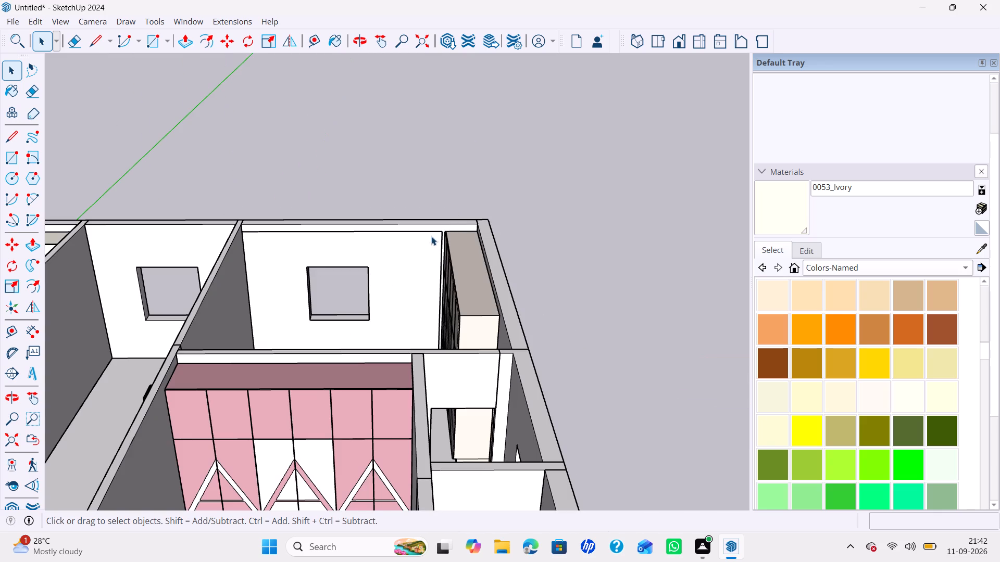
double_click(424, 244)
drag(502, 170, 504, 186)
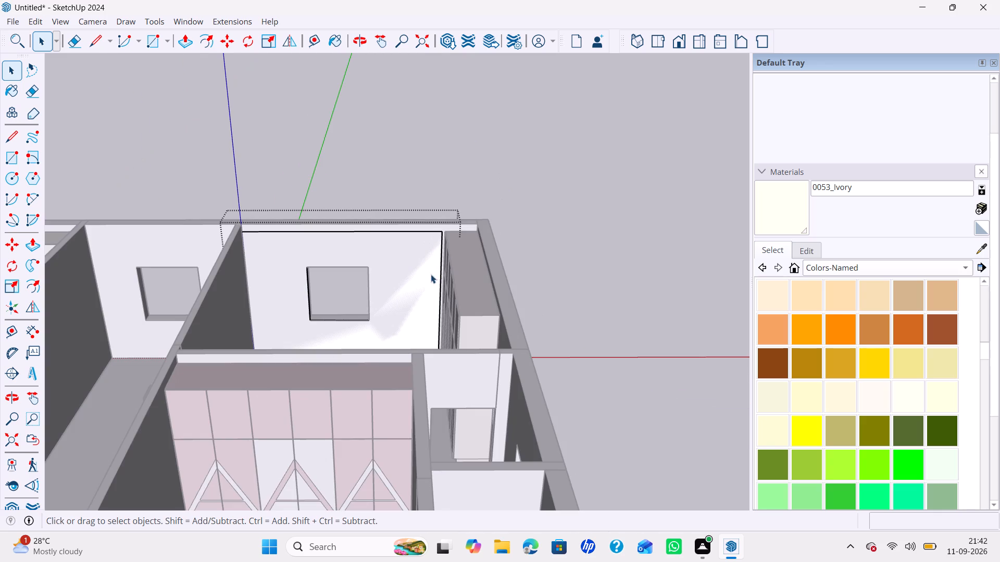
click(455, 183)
Delete the separate wall face group from the window wall of the arched-wardrobe bedroom.
click(411, 272)
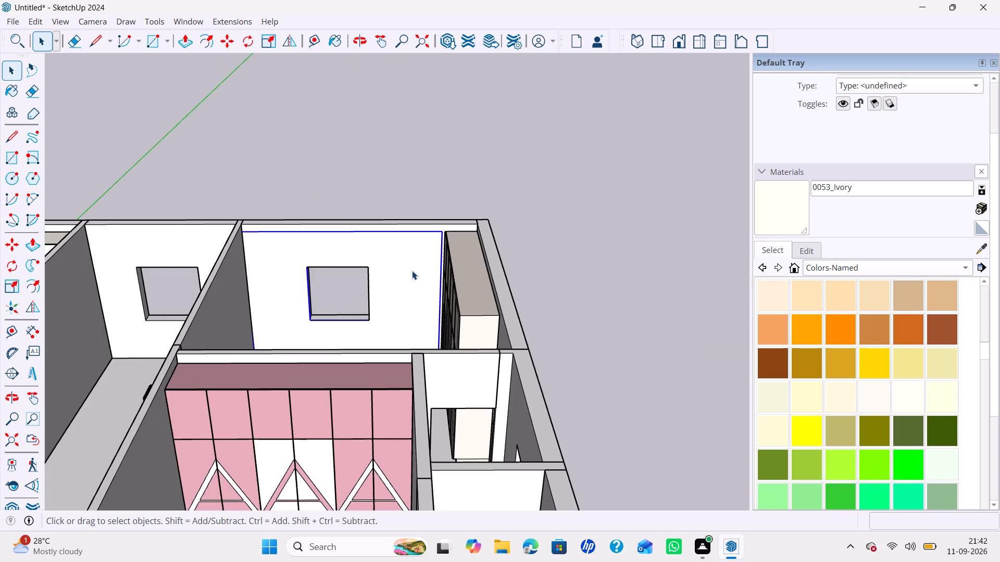
key(Delete)
Examine the whole house layout, including the wardrobes, kitchen cabinets and TV wall, from above and from several sides.
scroll(413, 270, down, 10)
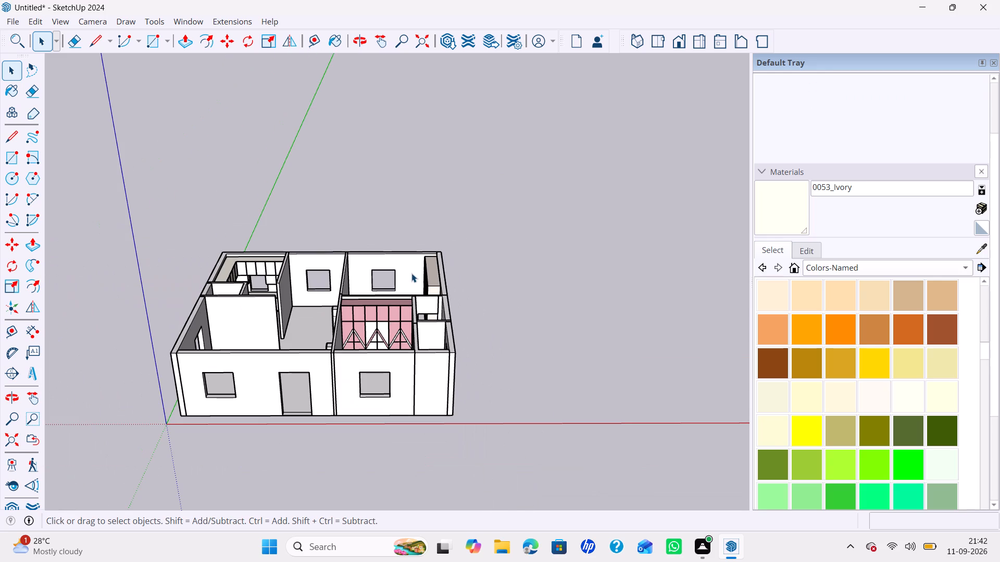
scroll(293, 360, up, 5)
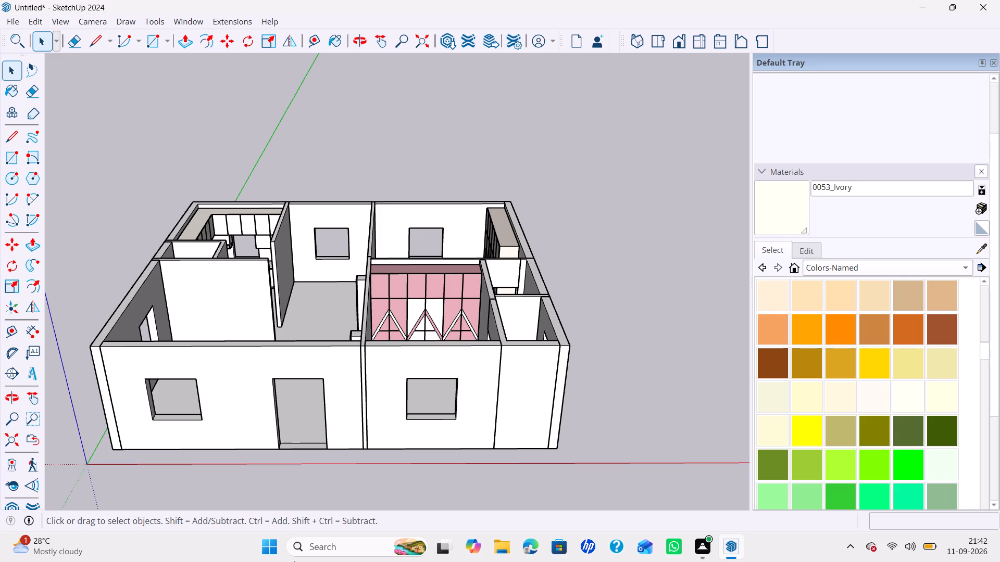
scroll(266, 519, down, 1)
middle_drag(259, 296, 101, 459)
middle_drag(440, 278, 226, 271)
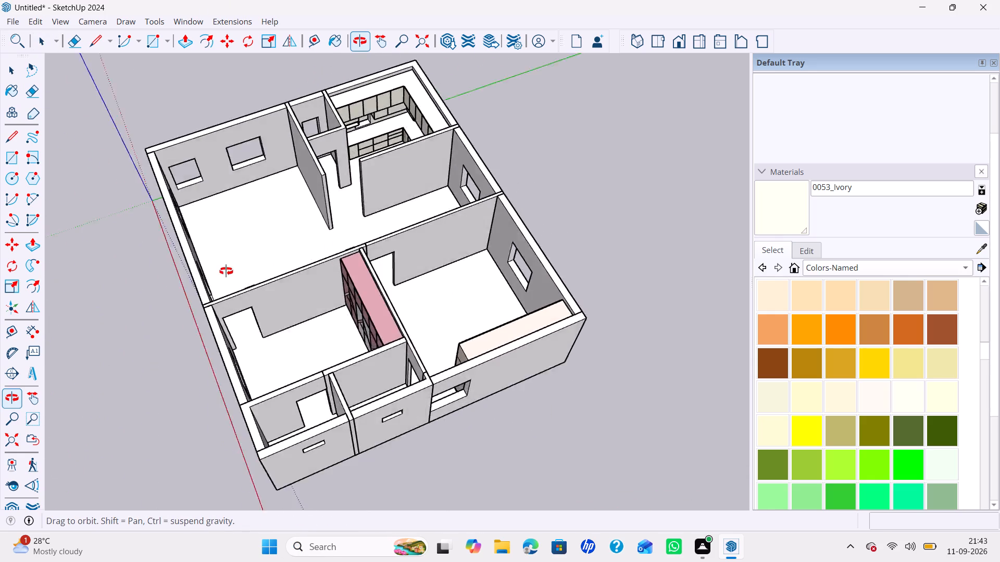
middle_drag(226, 271, 652, 188)
middle_drag(457, 240, 479, 227)
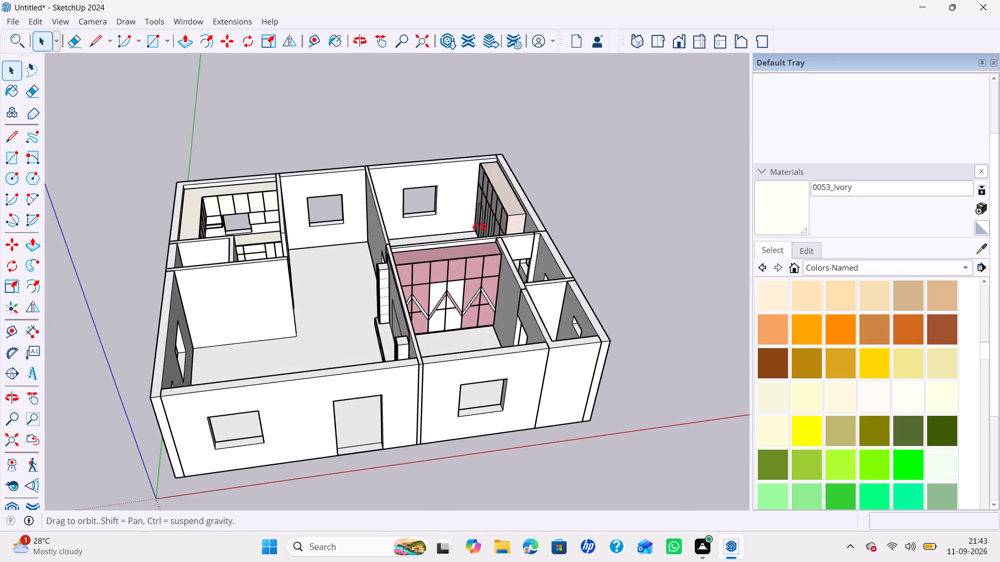
middle_drag(479, 227, 589, 269)
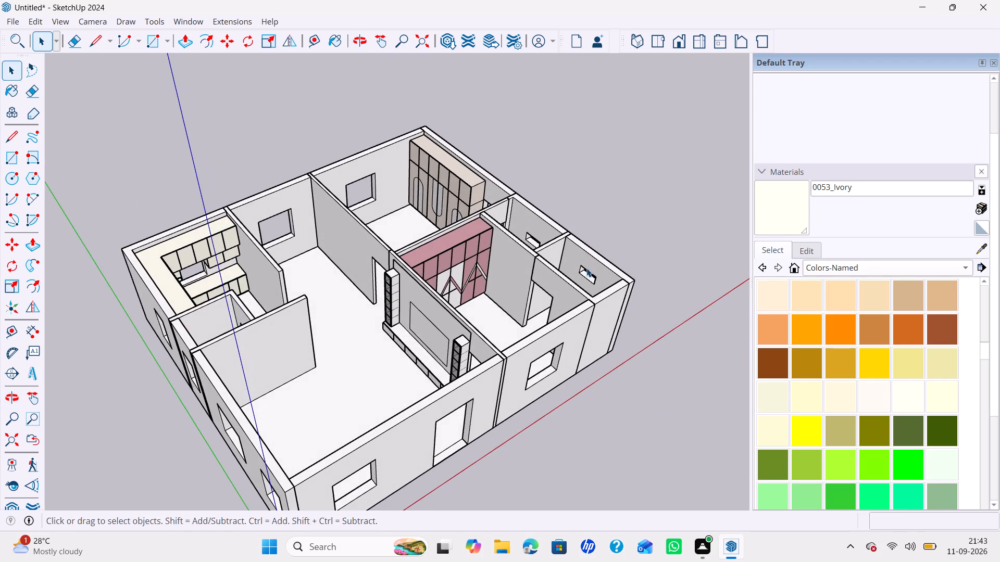
Examine the whole house layout, including the wardrobes, kitchen and TV wall, from above and at a lower angle.
shift+middle_drag(585, 267, 635, 226)
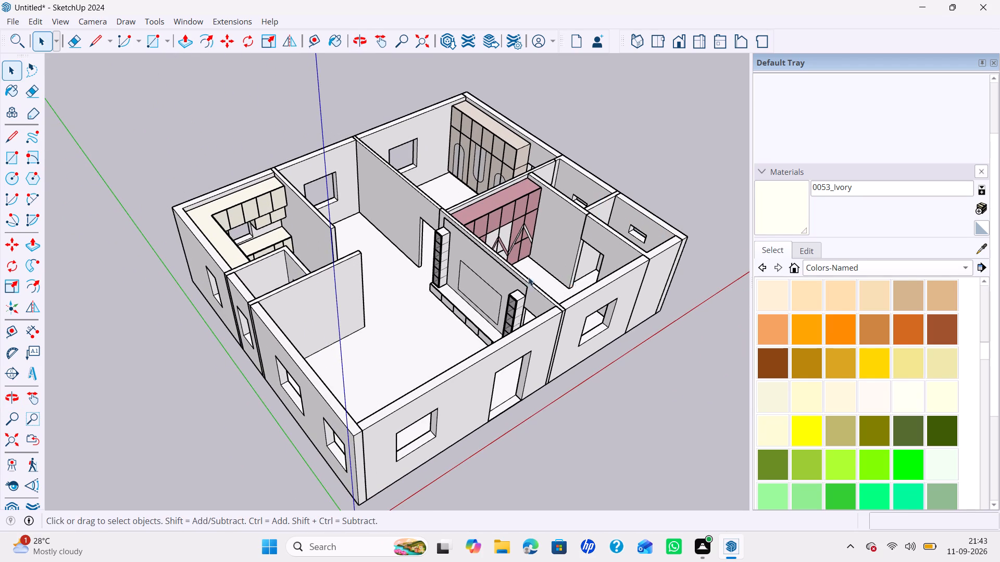
scroll(470, 254, up, 1)
scroll(447, 220, down, 1)
shift+middle_drag(451, 233, 463, 296)
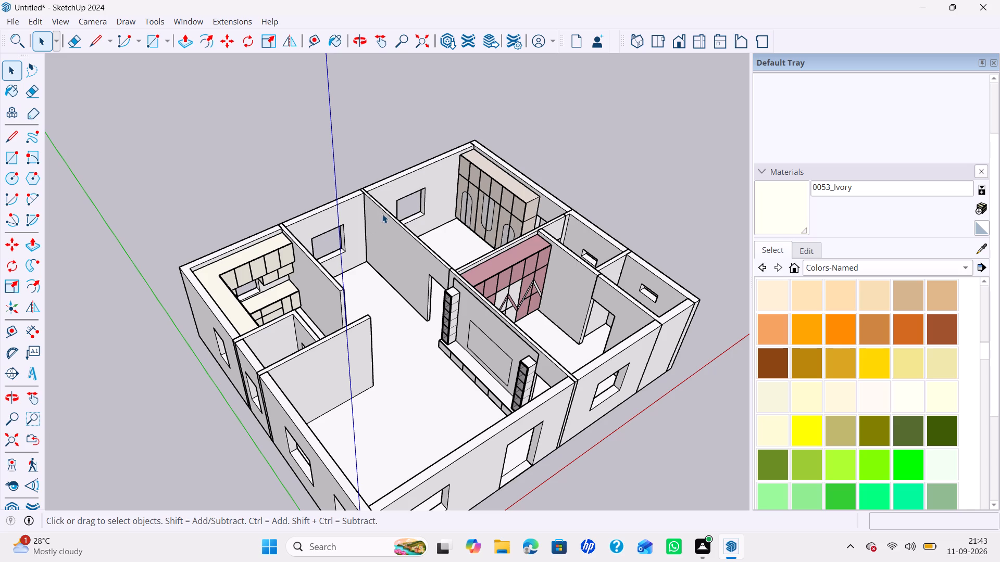
scroll(469, 198, down, 3)
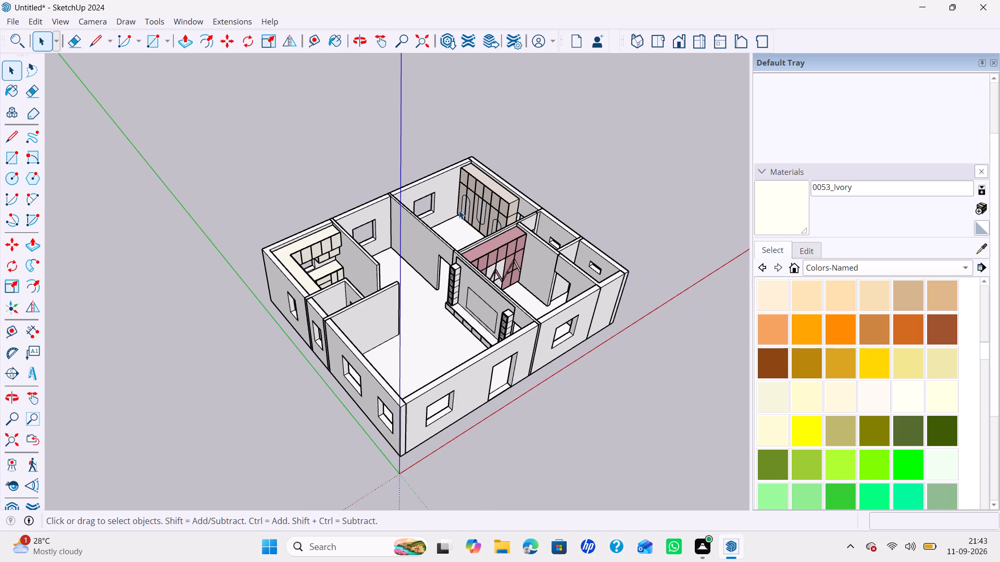
middle_drag(442, 273, 519, 219)
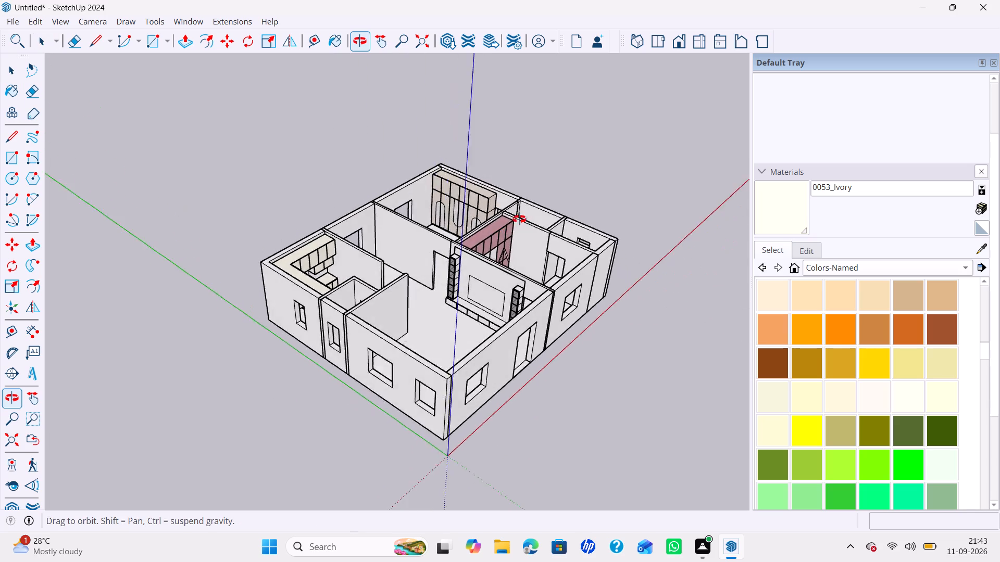
middle_drag(519, 219, 529, 189)
middle_click(526, 173)
Inside the TV wall group, paint the tall glass-front shelf tower nearest the doorway with Wood Cherry Original.
scroll(471, 248, up, 5)
scroll(443, 287, up, 9)
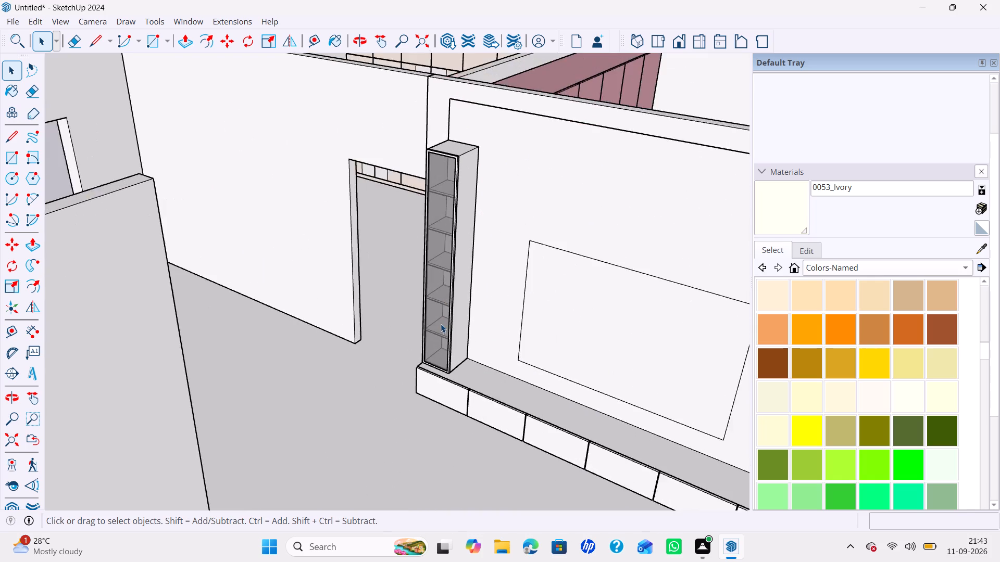
scroll(441, 324, up, 2)
click(442, 324)
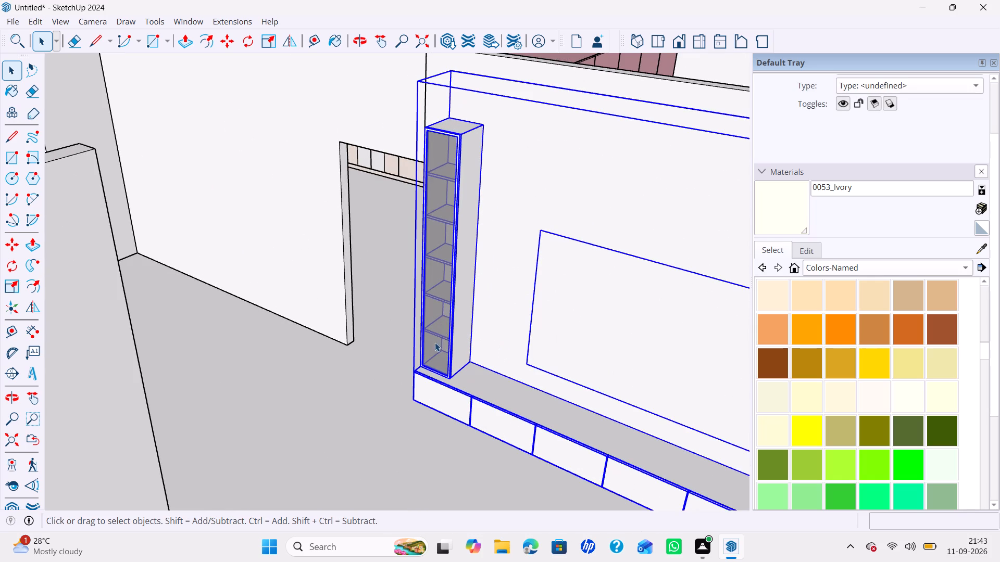
double_click(433, 337)
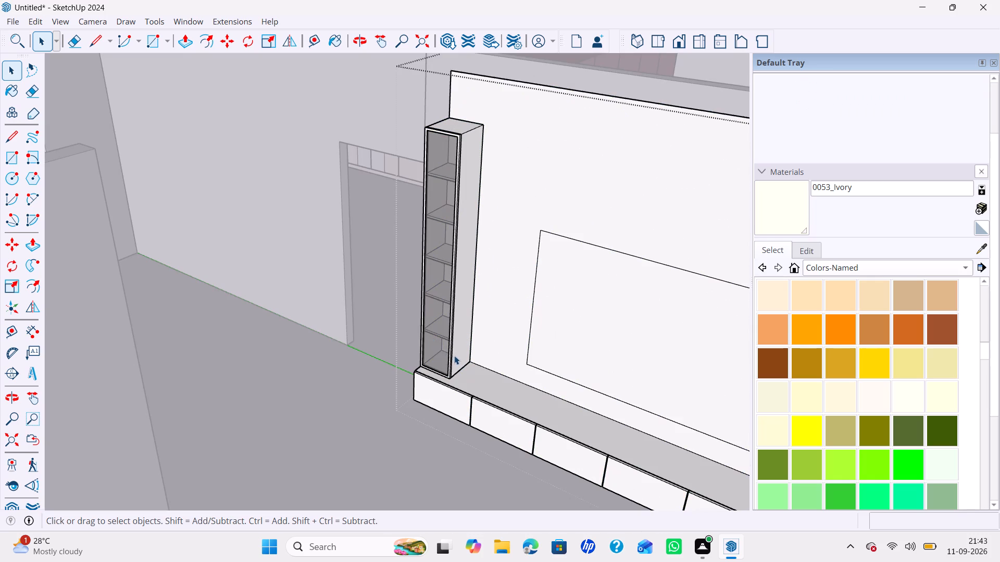
click(454, 355)
scroll(799, 355, down, 4)
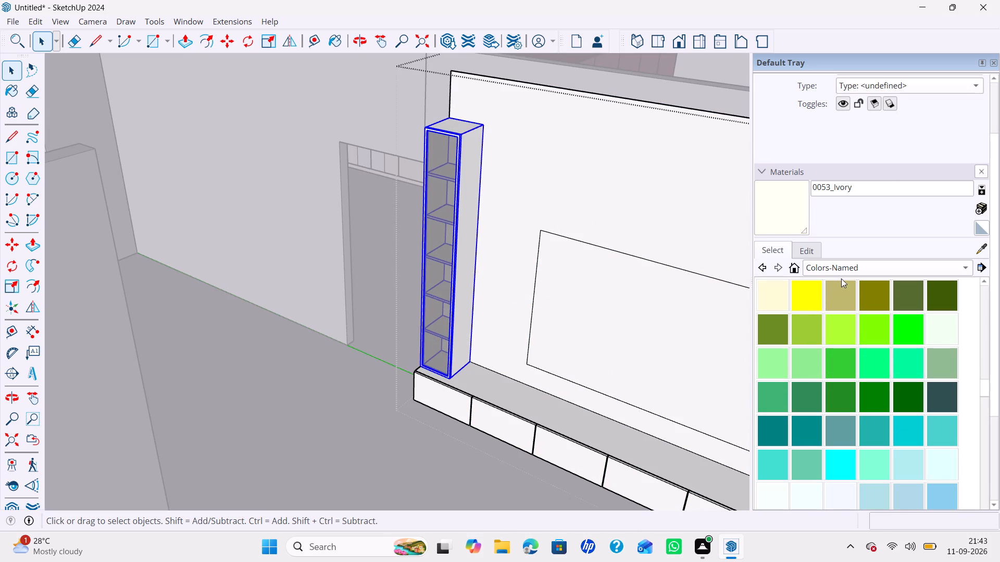
click(849, 267)
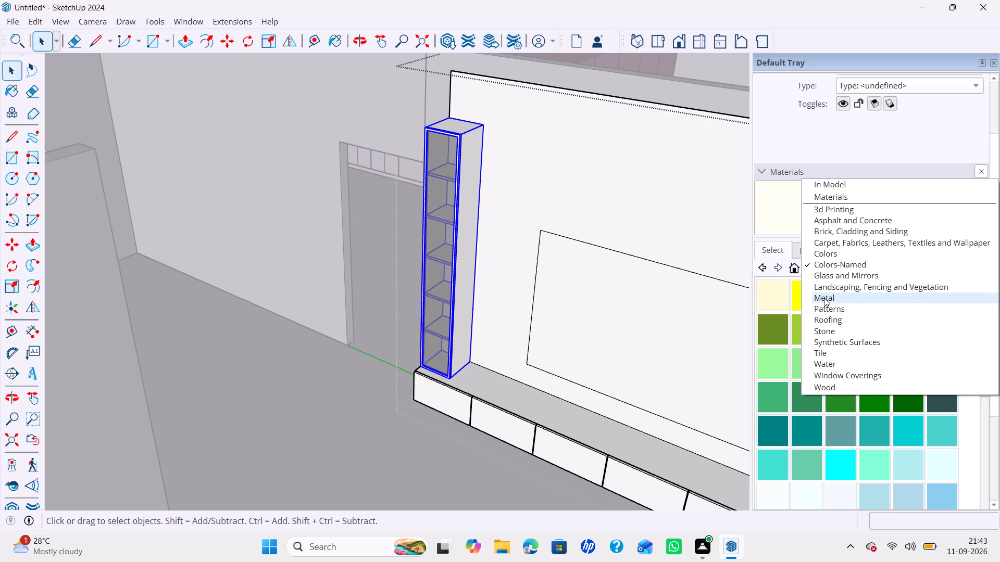
click(828, 381)
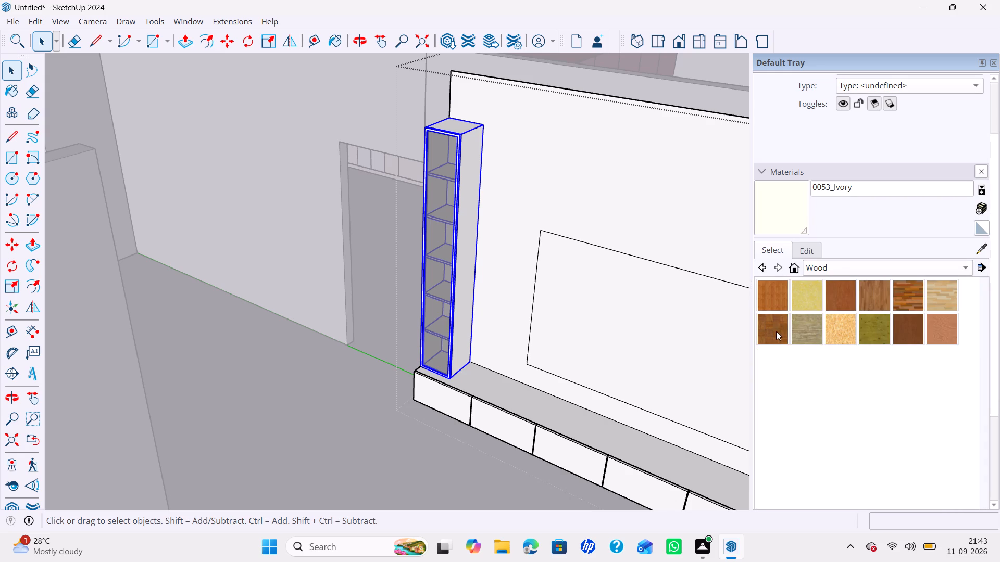
click(765, 298)
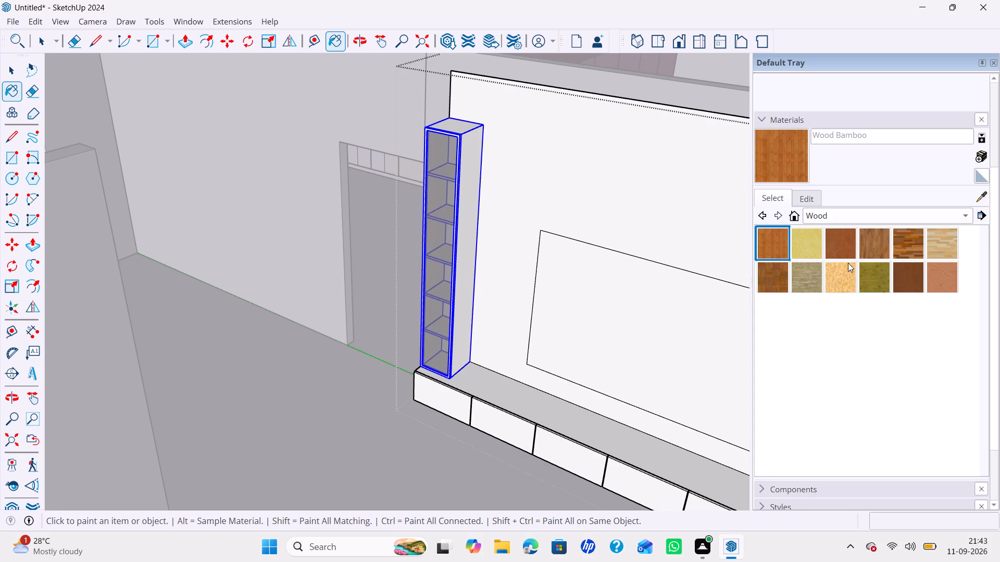
click(834, 248)
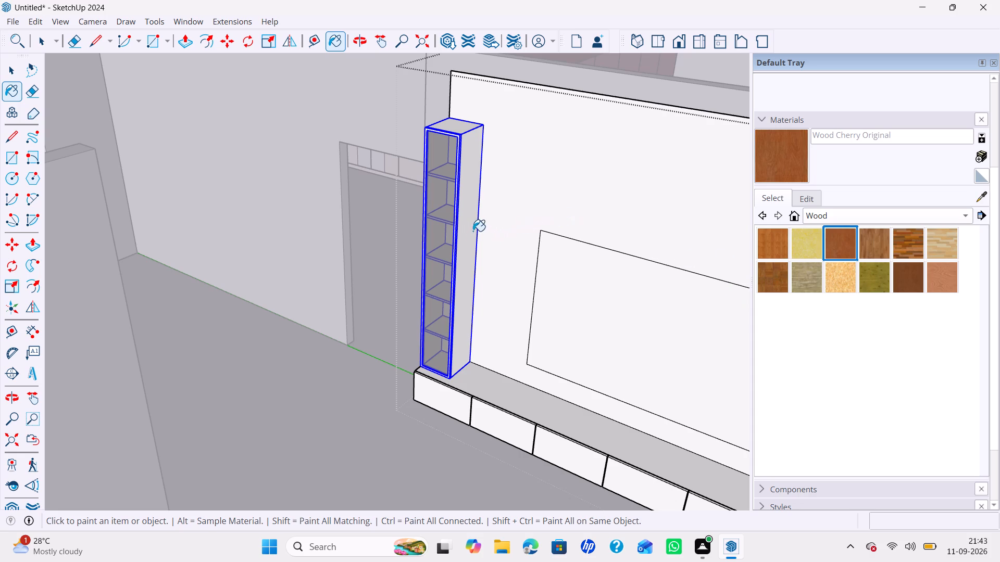
click(469, 231)
Paint the second tall shelf tower, at the opposite end of the TV wall, with Wood Cherry Original.
scroll(518, 284, down, 1)
middle_drag(519, 288, 702, 302)
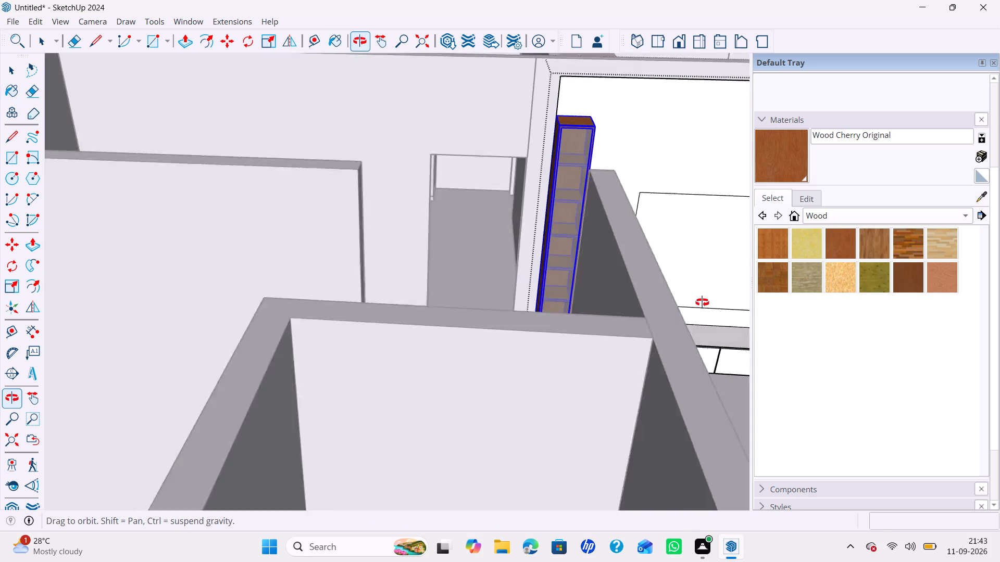
middle_drag(702, 302, 396, 405)
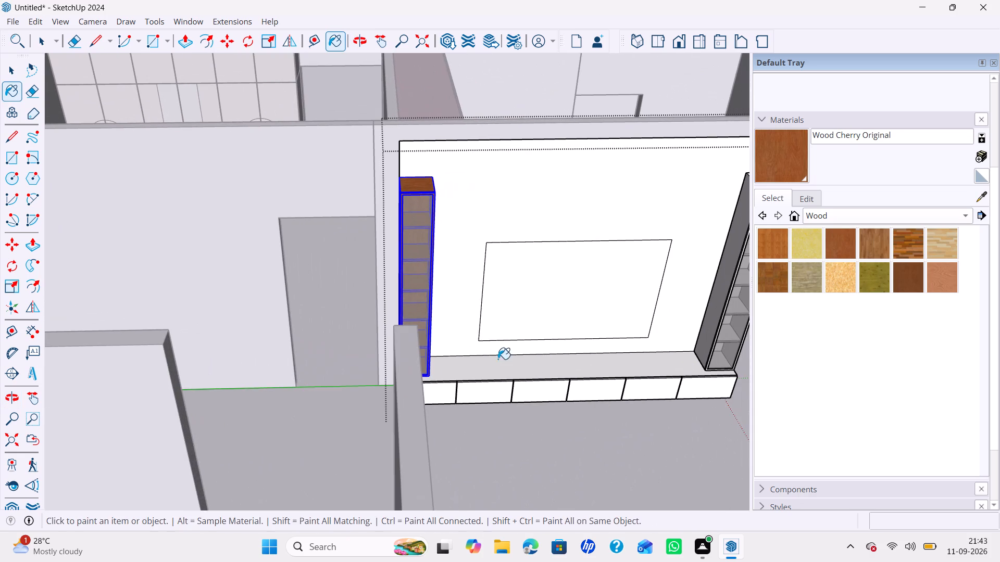
shift+middle_click(328, 402)
shift+middle_drag(451, 379, 256, 367)
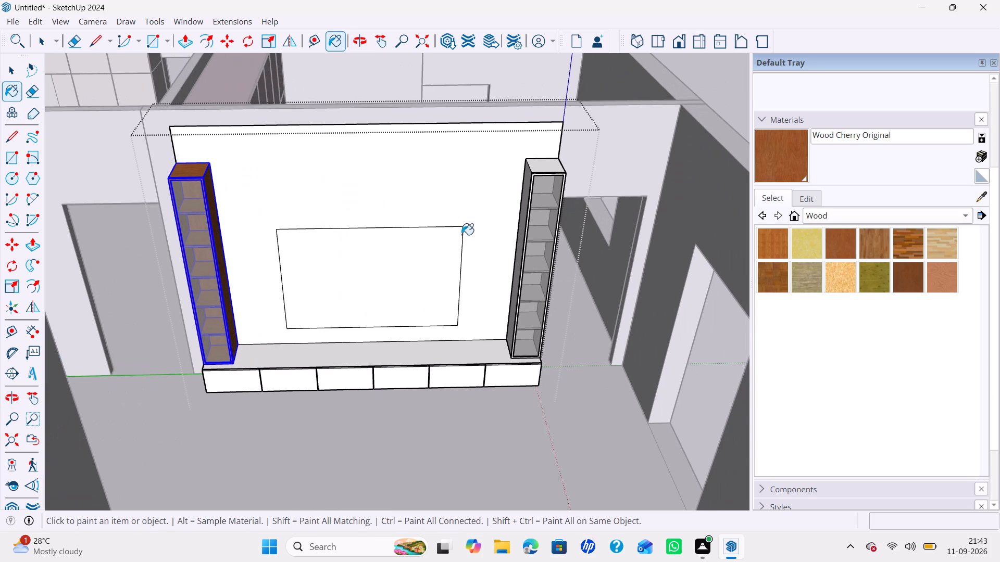
click(533, 167)
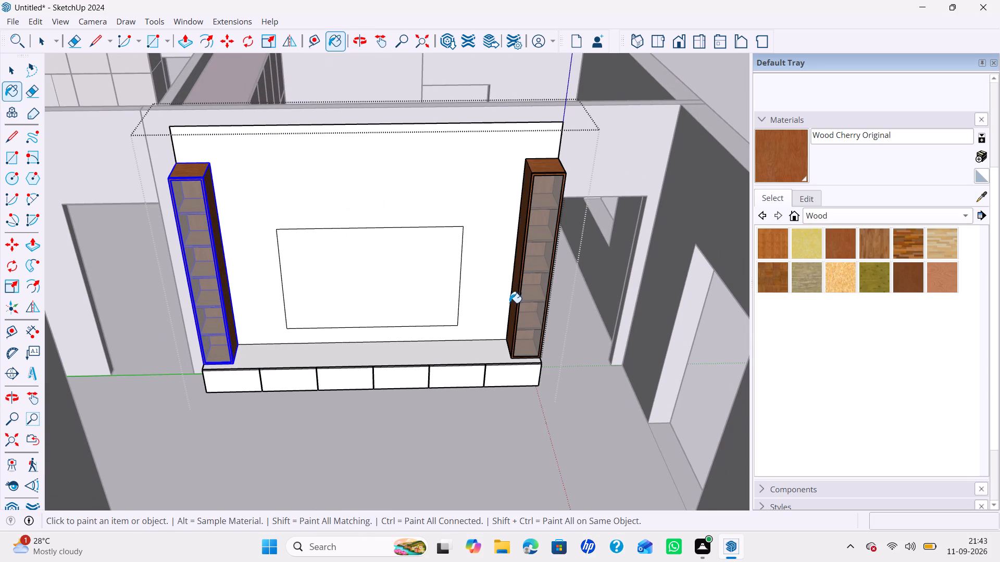
key(space)
Paint the top surface of the low TV base cabinet with Wood Cherry Original.
scroll(498, 331, down, 1)
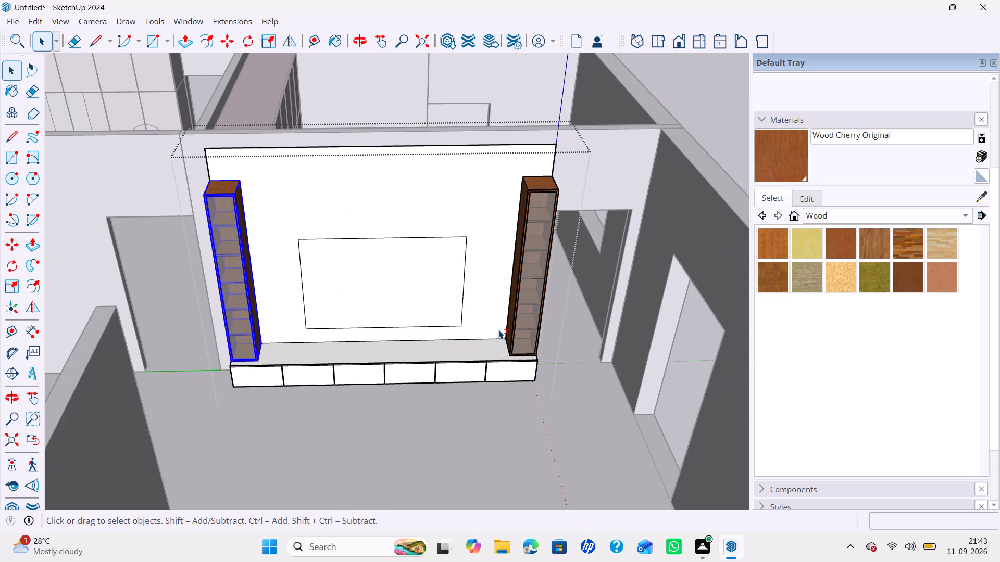
shift+middle_drag(498, 329, 505, 353)
shift+middle_drag(508, 357, 523, 382)
middle_drag(350, 333, 335, 330)
middle_drag(459, 361, 323, 318)
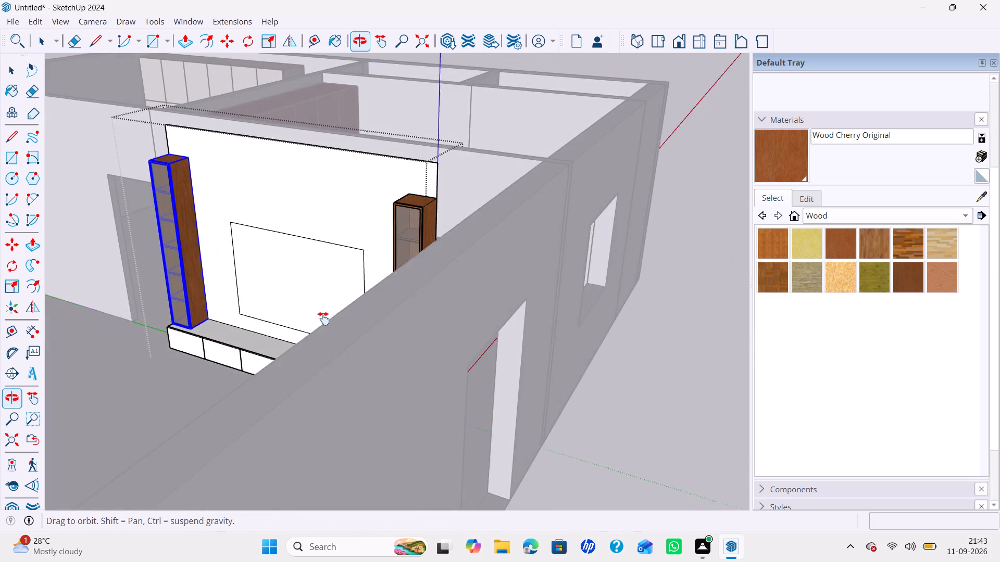
middle_drag(323, 318, 482, 398)
middle_drag(441, 354, 442, 334)
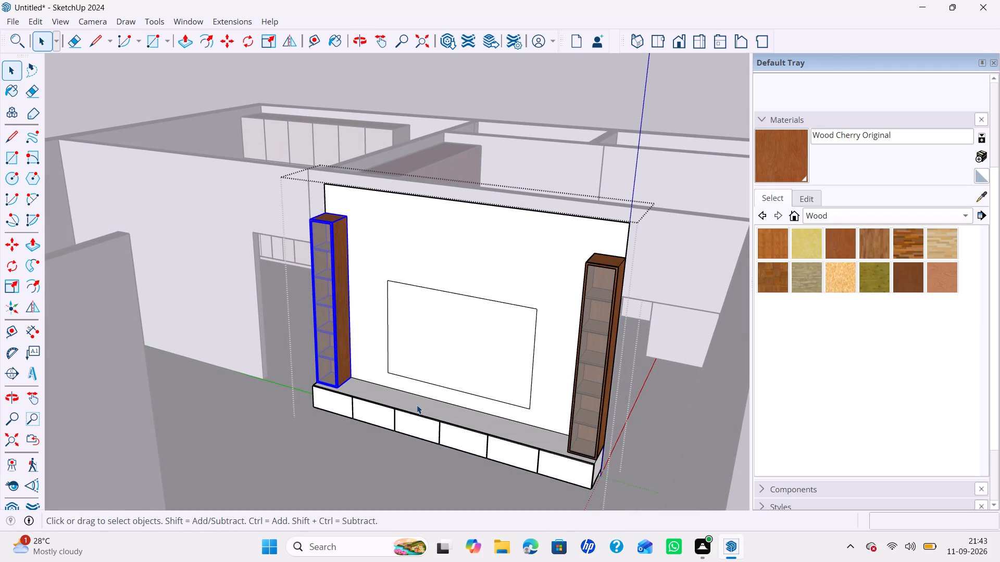
click(416, 403)
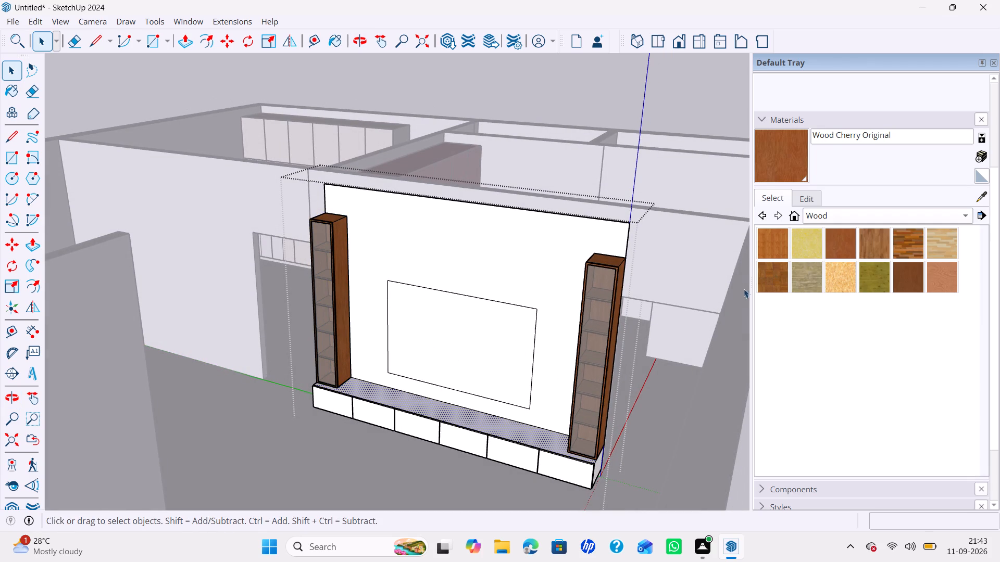
click(772, 168)
click(483, 424)
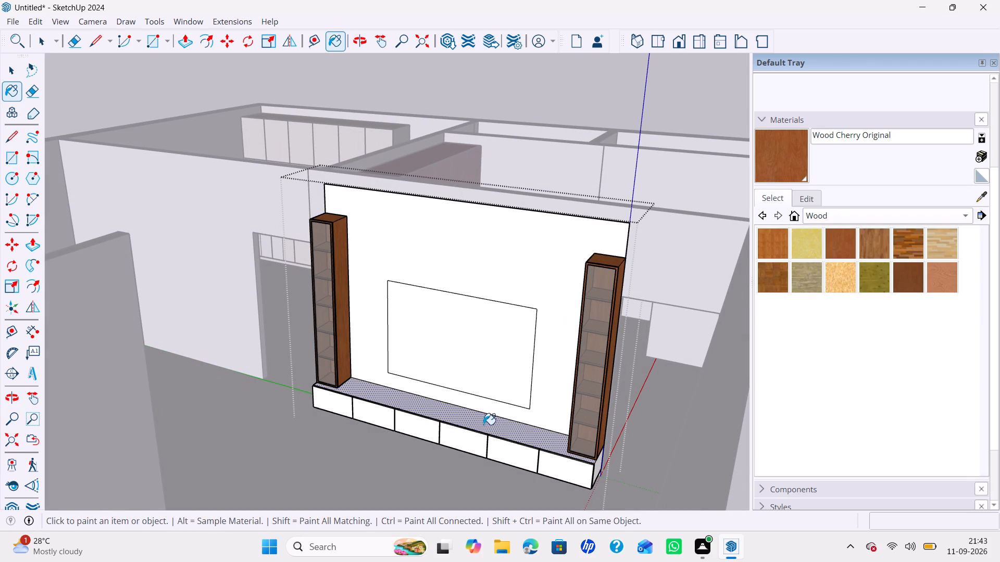
Paint all six drawer fronts of the low TV base cabinet with Wood Cherry Original.
click(474, 437)
click(431, 432)
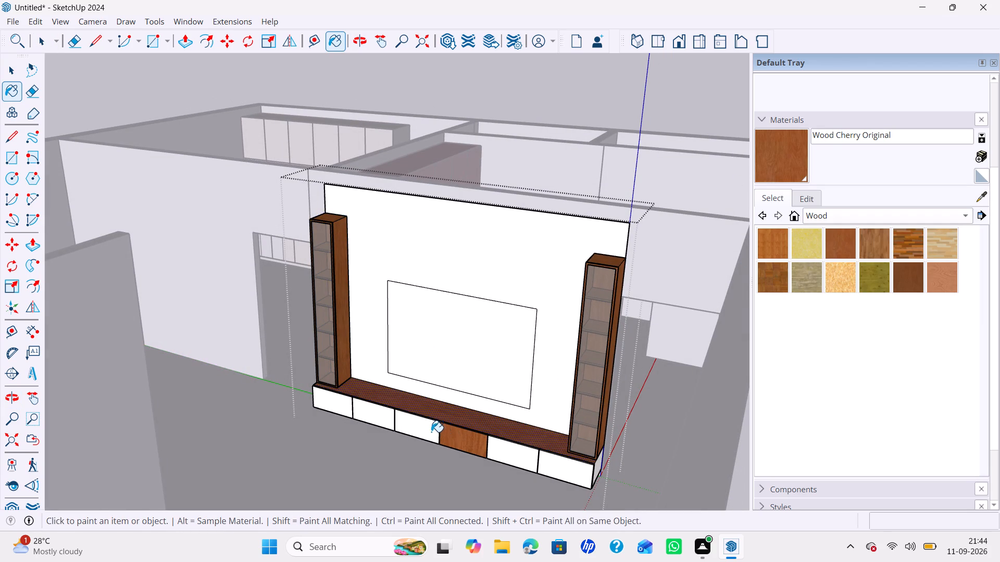
click(384, 422)
click(341, 408)
click(514, 455)
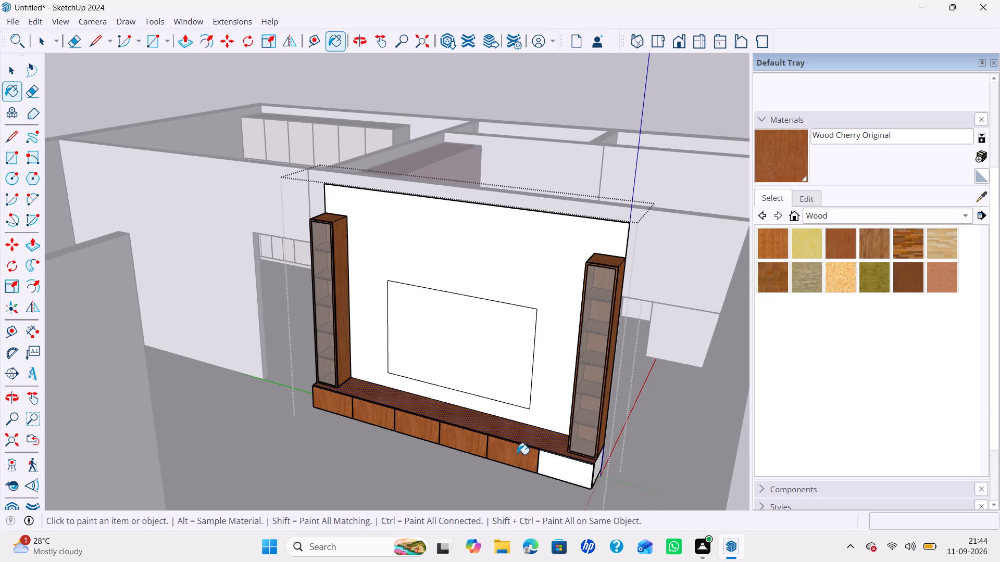
click(562, 469)
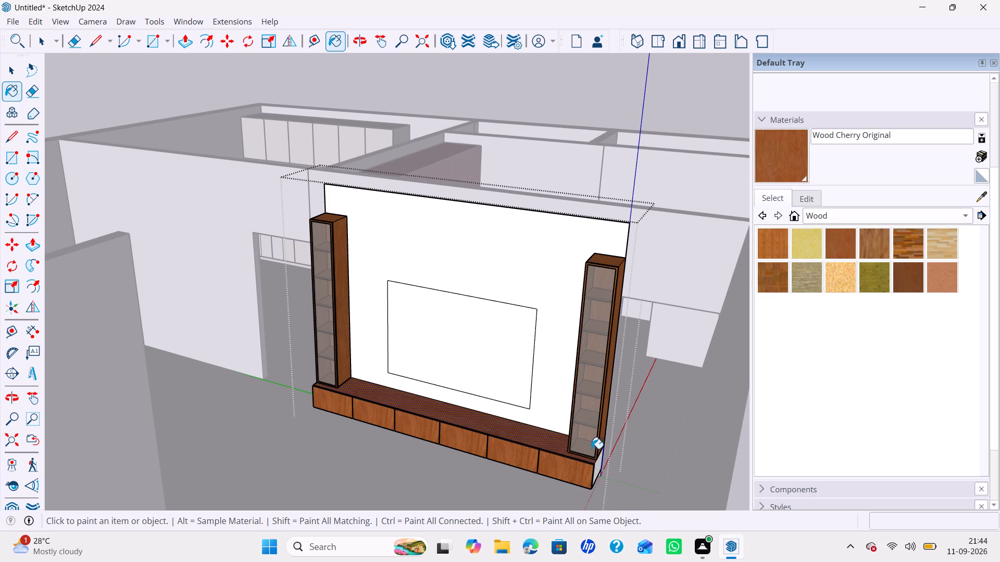
Paint the two end faces of the low TV base cabinet with Wood Cherry Original.
click(597, 468)
scroll(587, 465, up, 3)
scroll(572, 462, down, 6)
scroll(504, 442, up, 14)
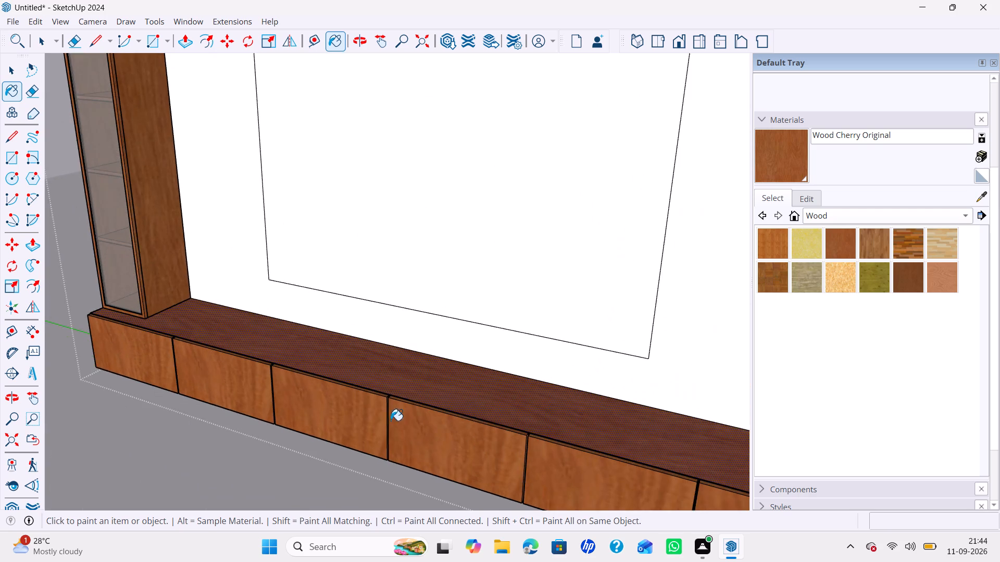
middle_drag(317, 400, 593, 445)
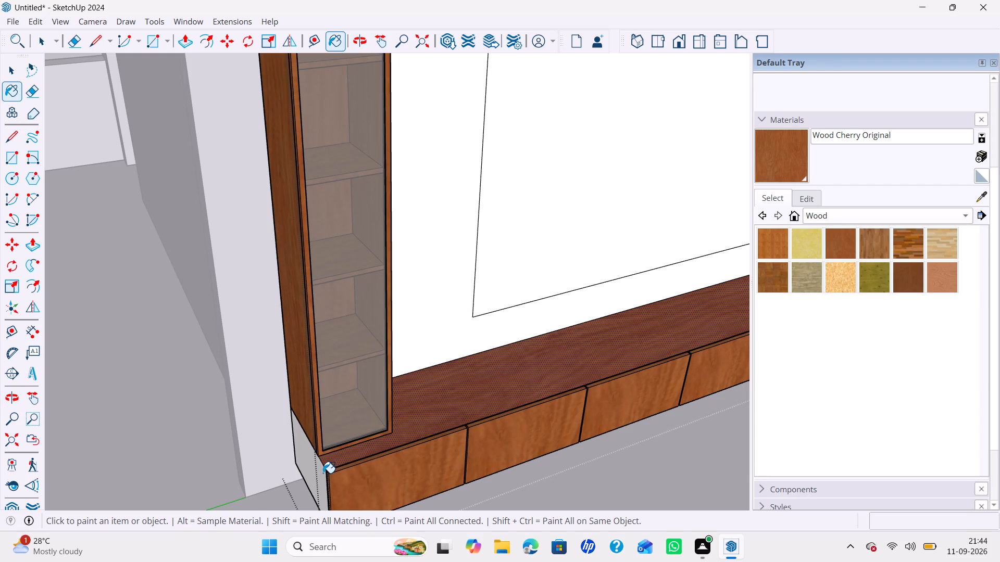
click(322, 473)
middle_drag(479, 370, 236, 425)
scroll(228, 399, up, 1)
shift+scroll(273, 384, down, 3)
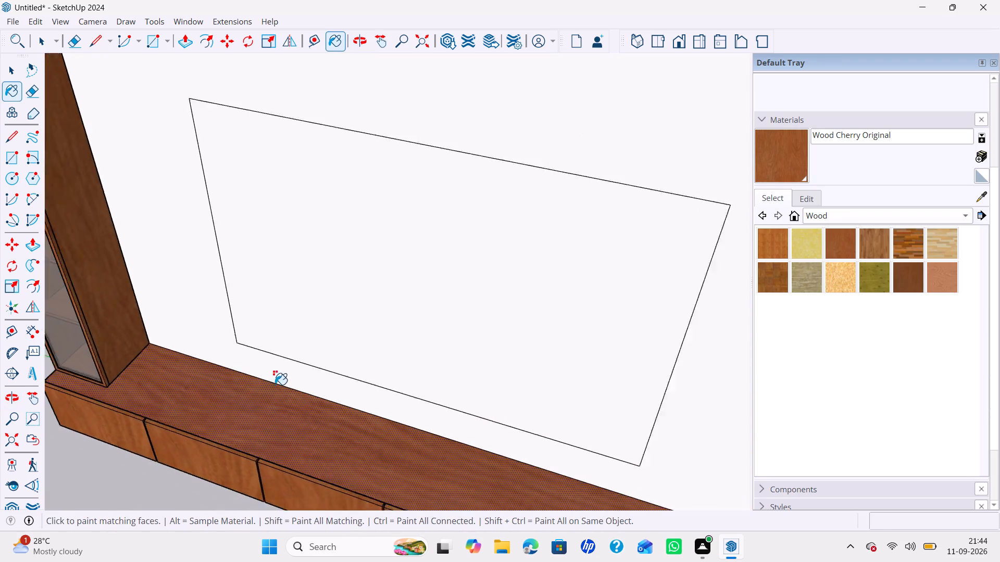
shift+scroll(275, 385, down, 3)
scroll(300, 347, down, 7)
key(space)
Raise the top edge of the TV rectangle on the wall panel by 1' along the vertical axis.
middle_click(297, 352)
middle_click(298, 318)
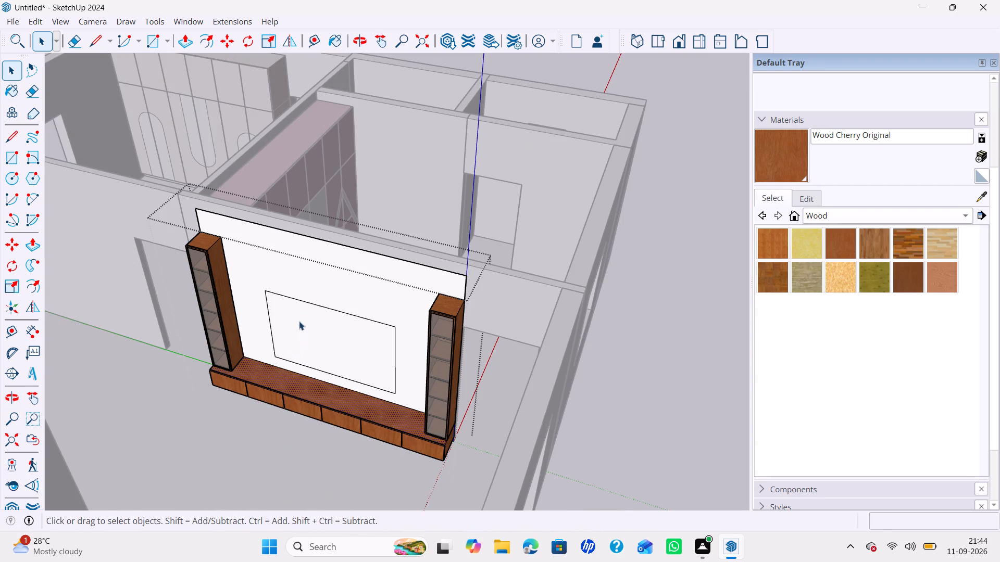
shift+middle_drag(302, 325, 424, 348)
shift+scroll(364, 333, up, 1)
middle_drag(372, 355, 335, 317)
middle_drag(388, 308, 379, 294)
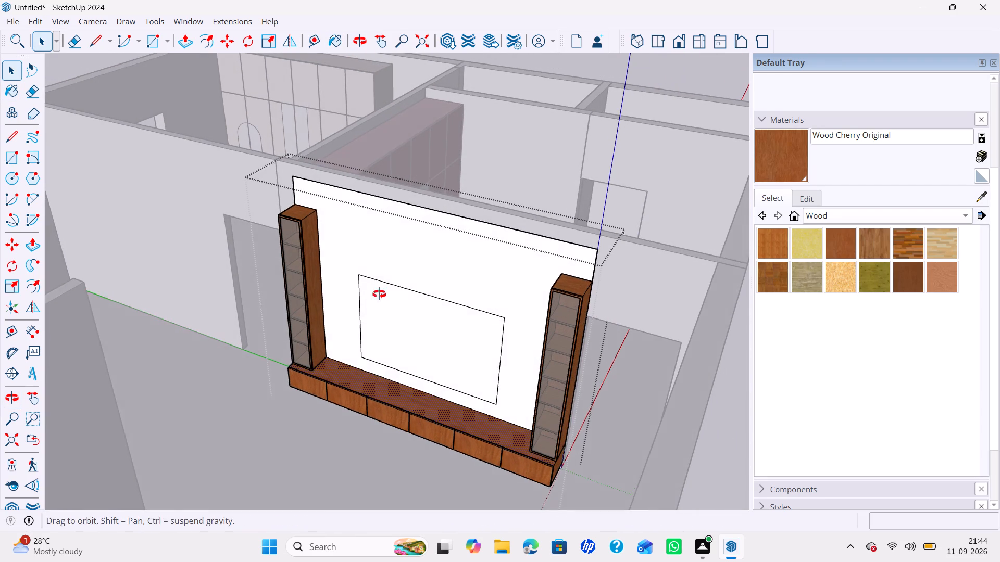
middle_drag(379, 294, 370, 280)
scroll(378, 272, up, 4)
click(395, 261)
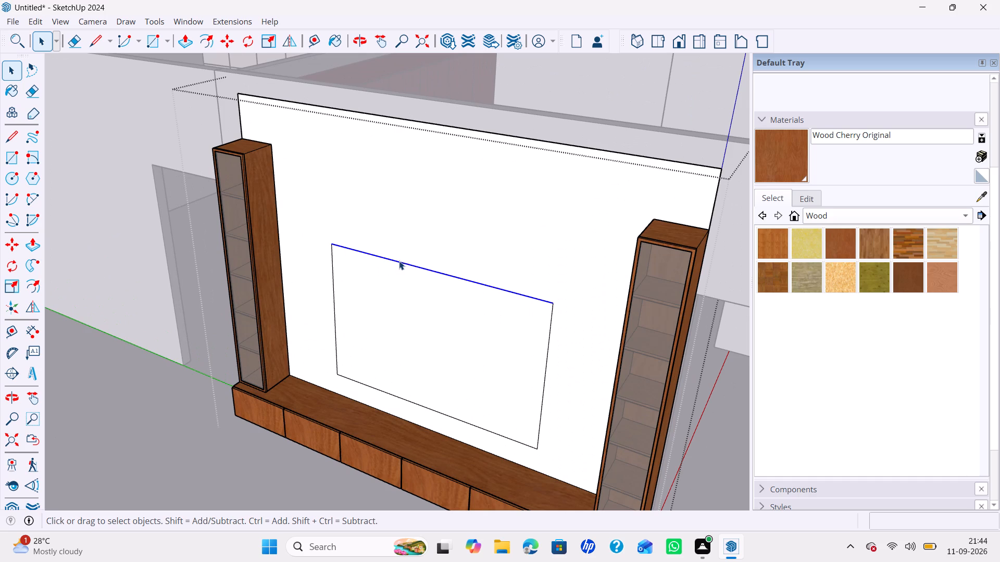
key(m)
click(552, 302)
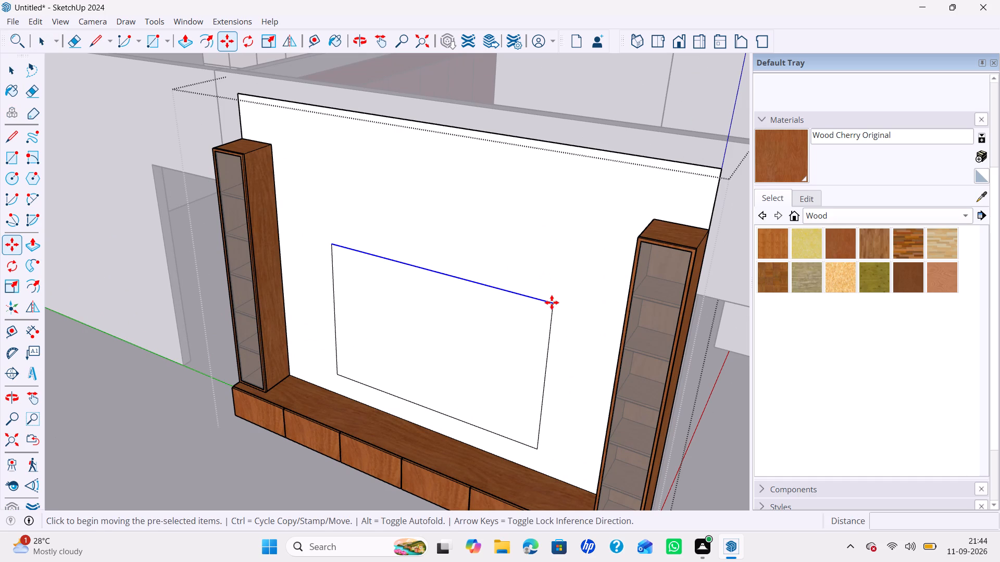
key(Up)
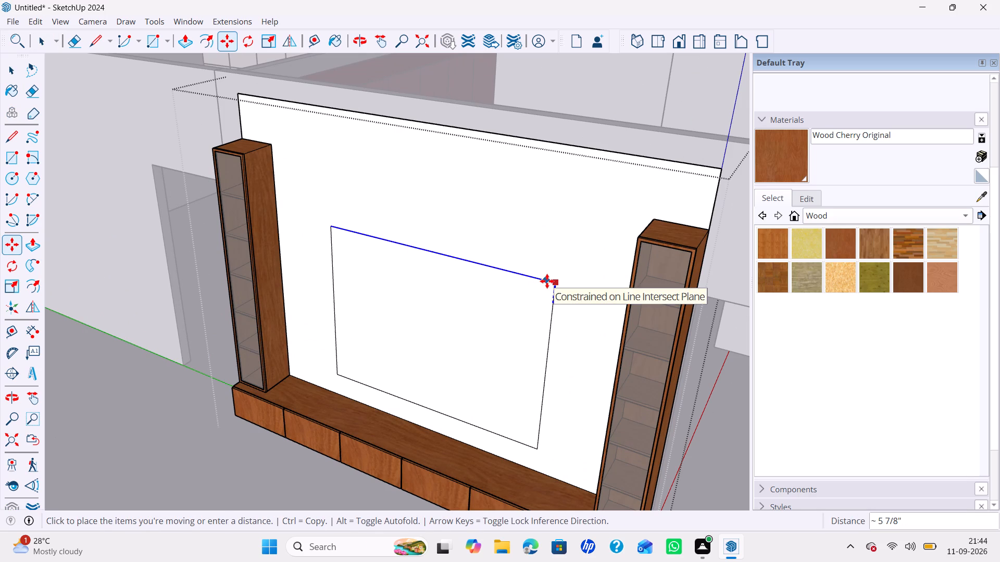
key(1)
key(apostrophe)
key(Return)
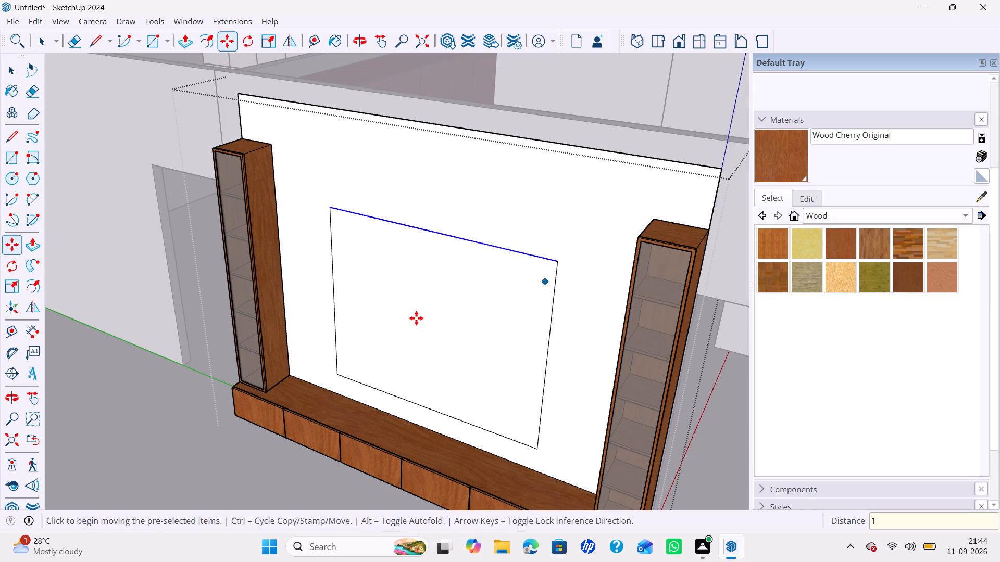
key(space)
Move the left vertical edge of the TV rectangle outward by 6" along the green axis.
click(336, 327)
click(336, 333)
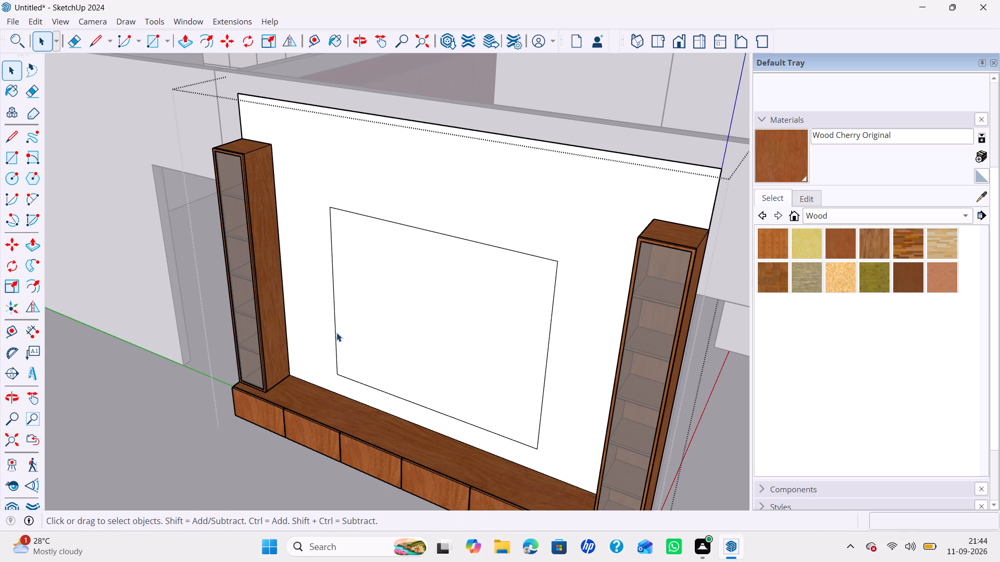
key(m)
click(332, 374)
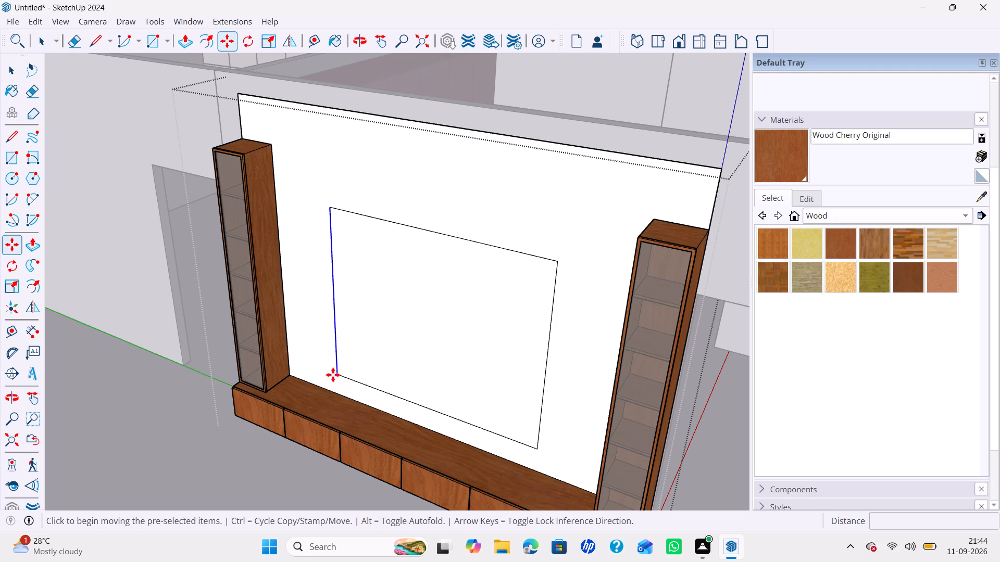
key(Left)
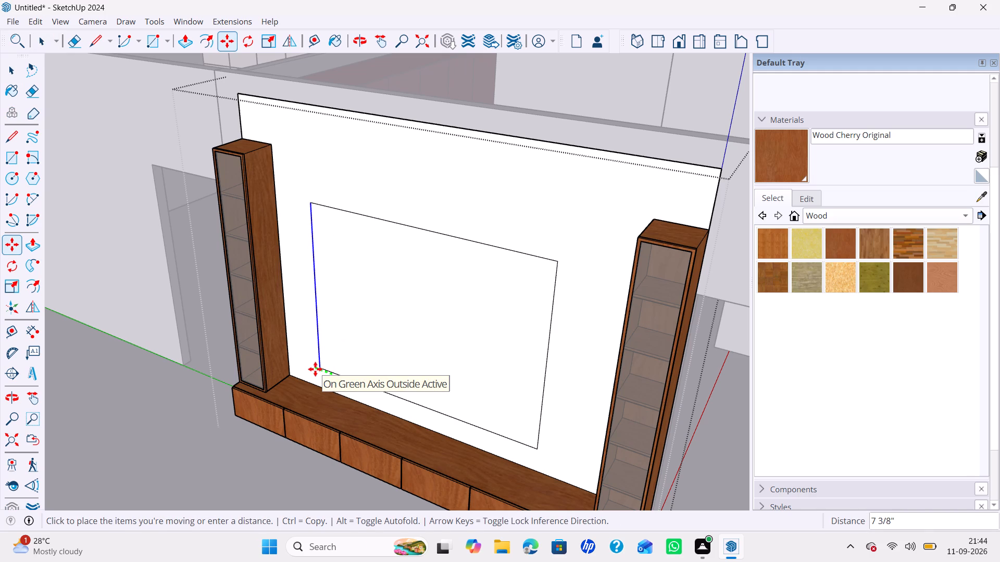
text(6")
key(Return)
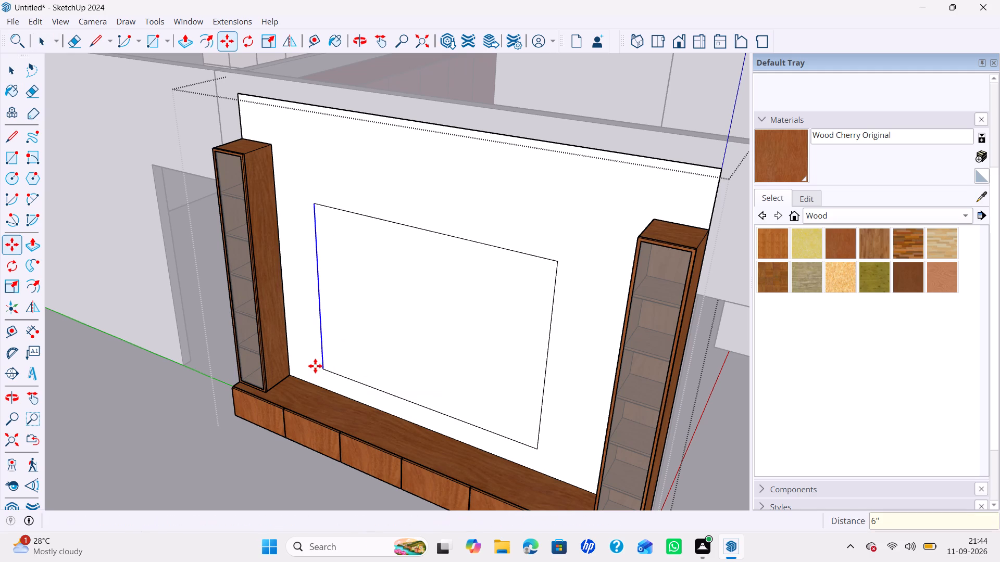
key(space)
Move the right vertical edge of the TV rectangle outward by 6" along the green axis.
click(539, 437)
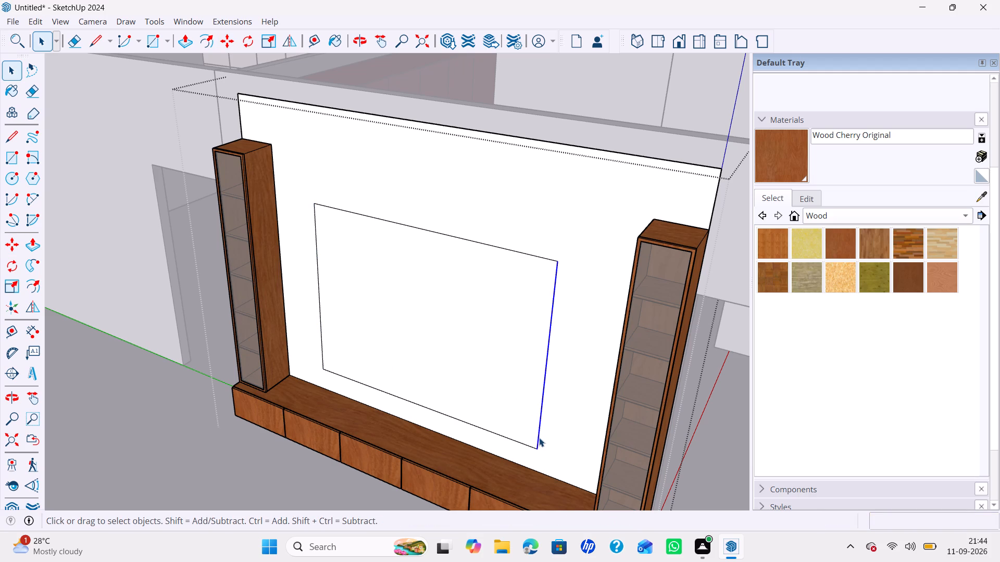
key(m)
click(535, 446)
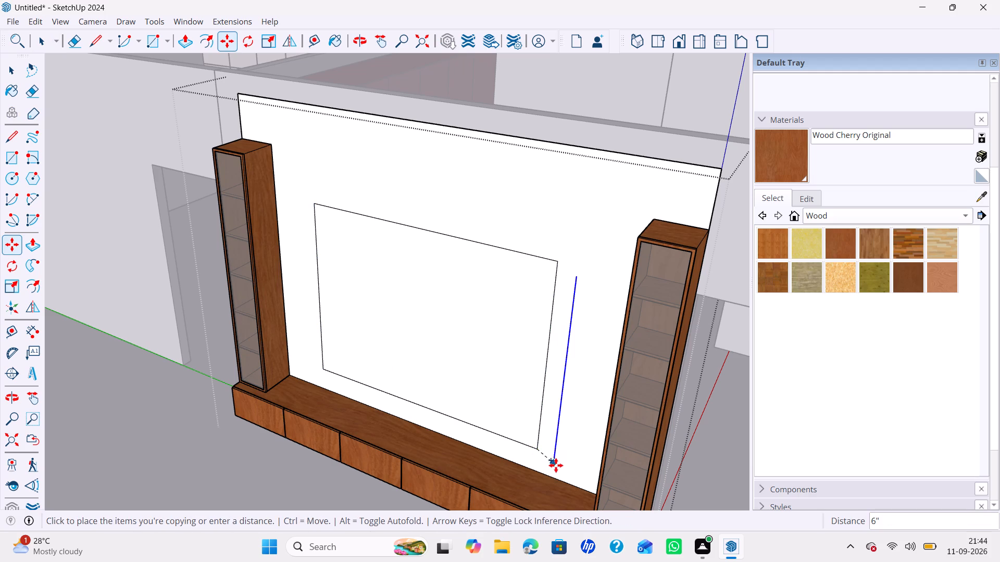
key(Left)
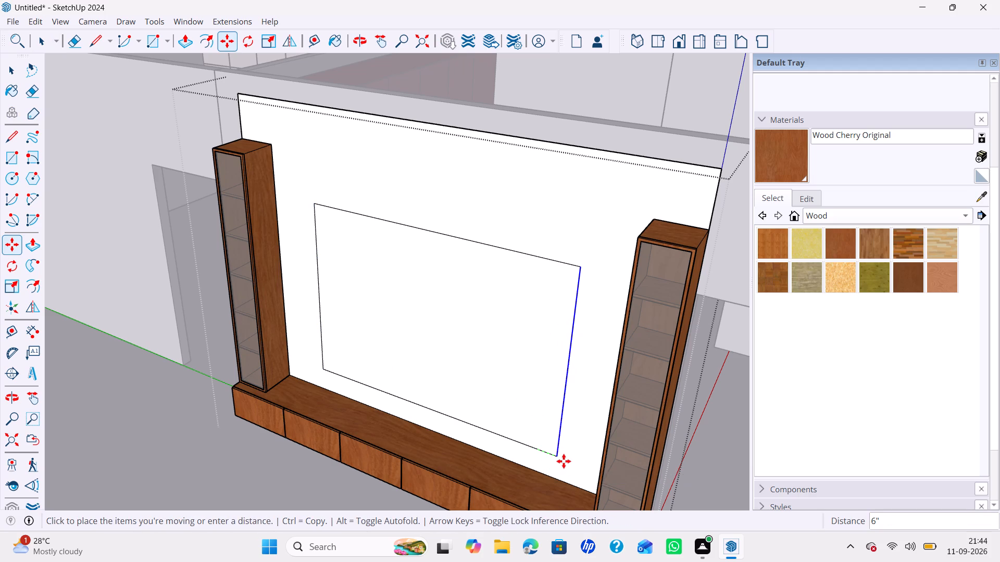
text(6")
key(Return)
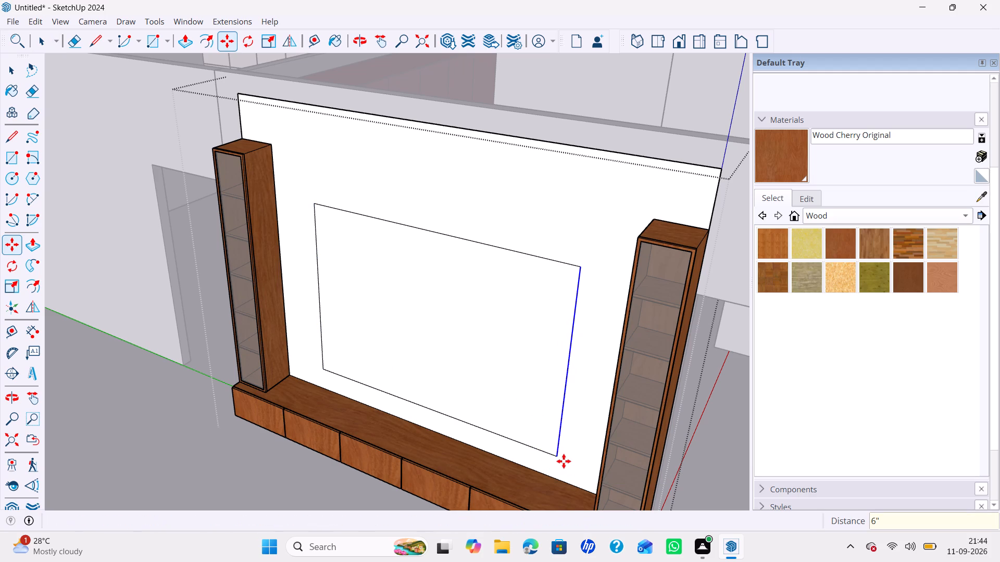
key(space)
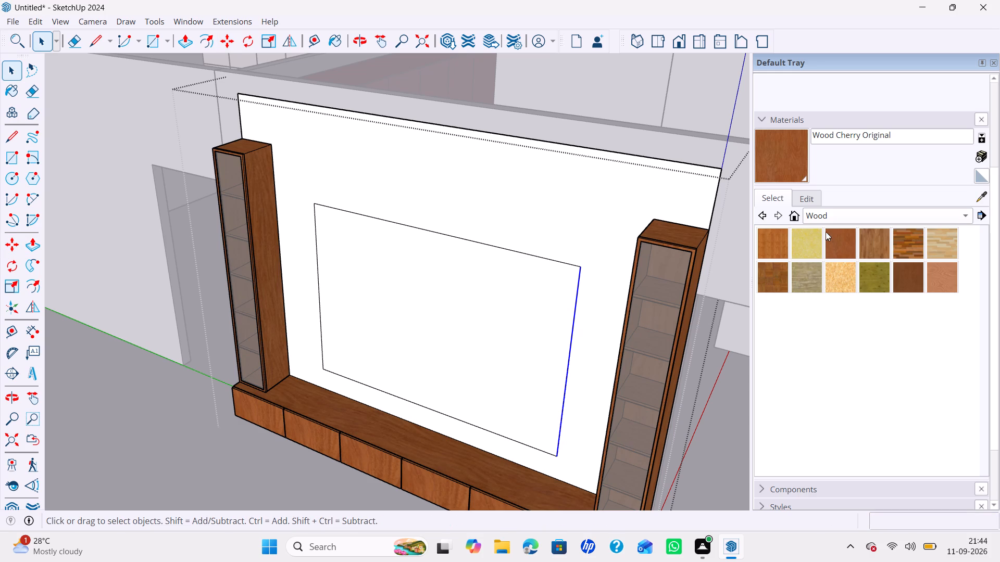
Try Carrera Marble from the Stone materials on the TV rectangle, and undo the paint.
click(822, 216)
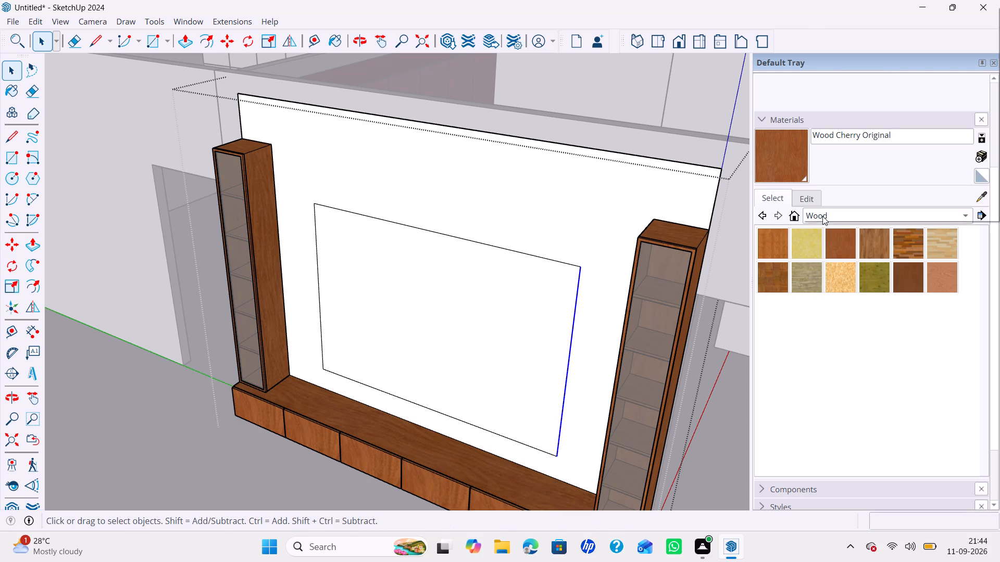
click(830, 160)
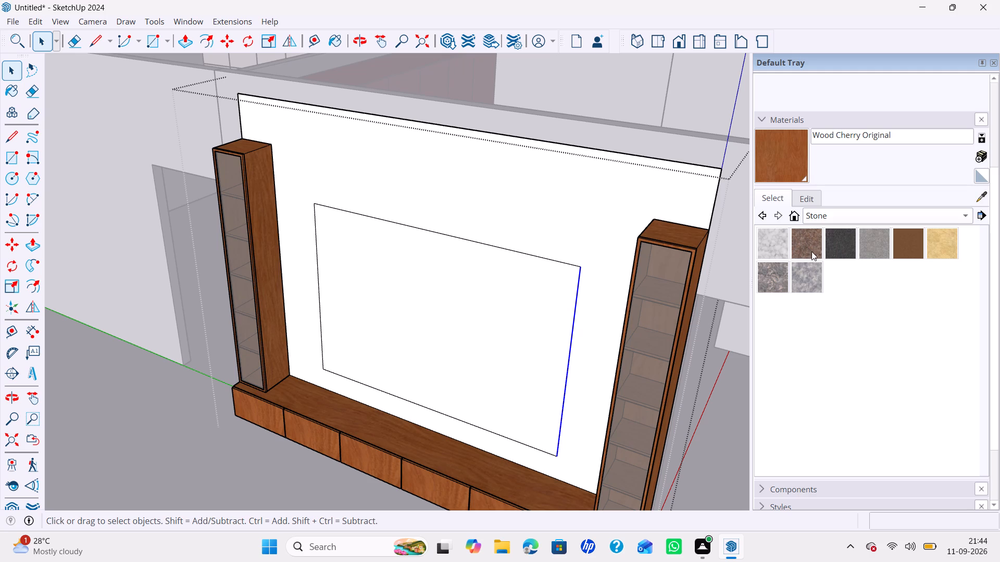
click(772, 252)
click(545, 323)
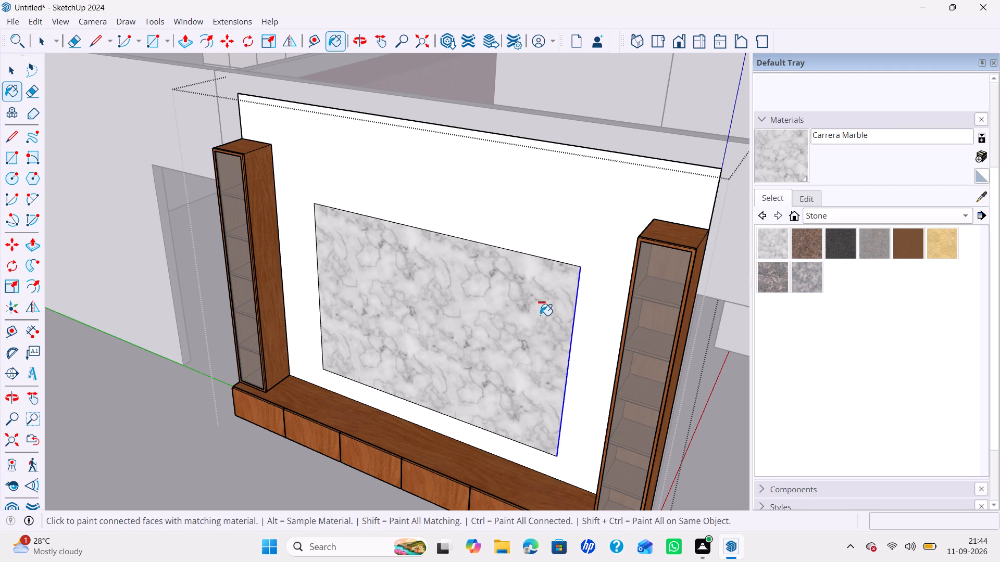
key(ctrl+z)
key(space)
Exit the TV unit group's editing mode, returning to the whole house model.
scroll(572, 299, down, 4)
middle_drag(588, 315, 589, 315)
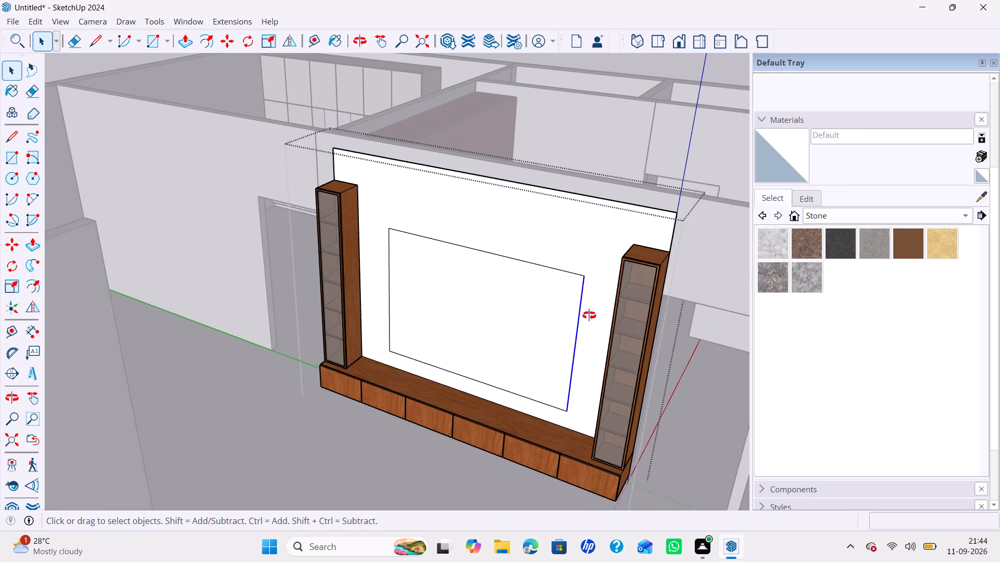
middle_drag(589, 315, 602, 309)
scroll(544, 320, down, 5)
scroll(523, 167, down, 1)
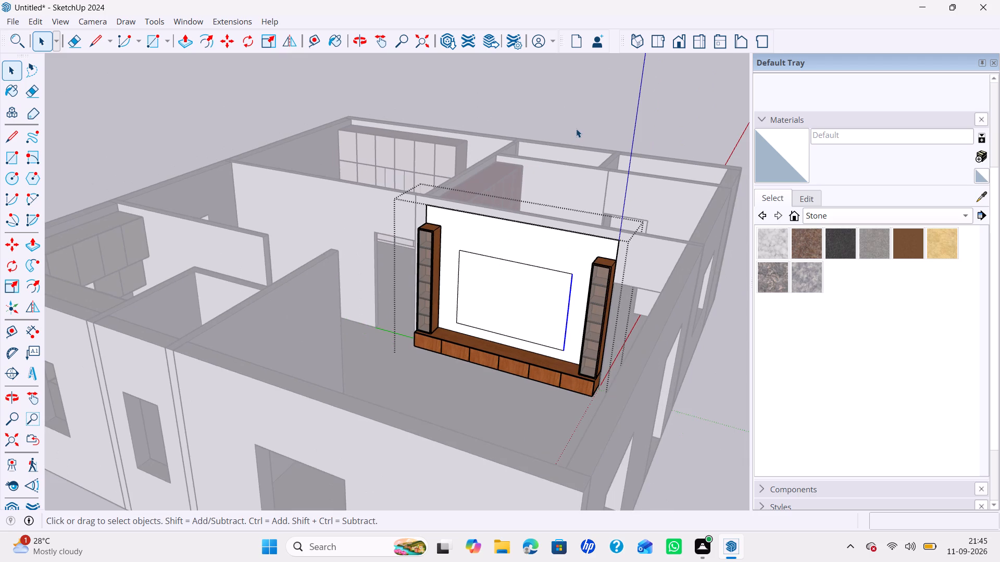
click(576, 129)
click(576, 129)
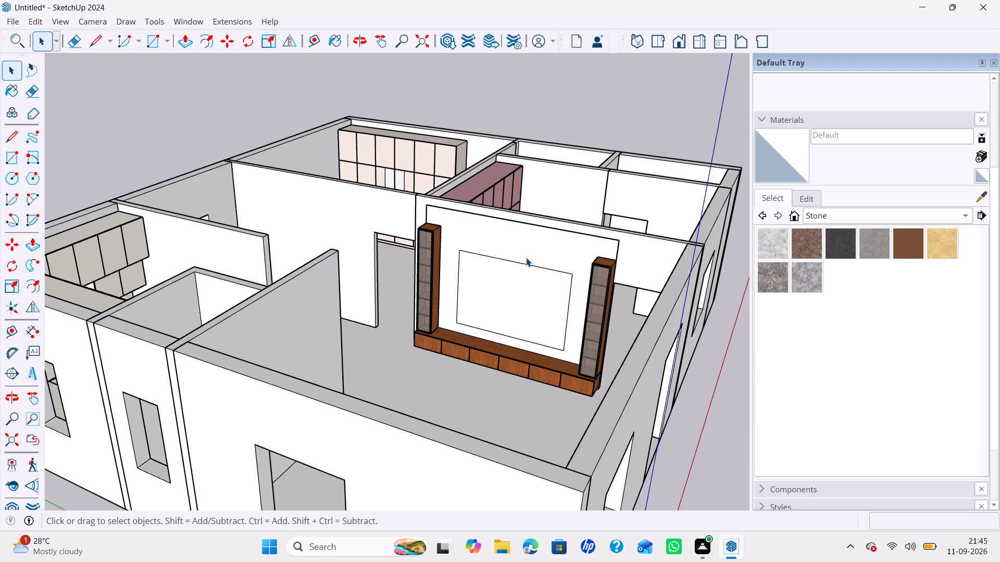
Examine the whole house from several angles, including the TV wall, wardrobes, kitchen and room walls.
scroll(526, 258, up, 1)
middle_drag(566, 337, 444, 389)
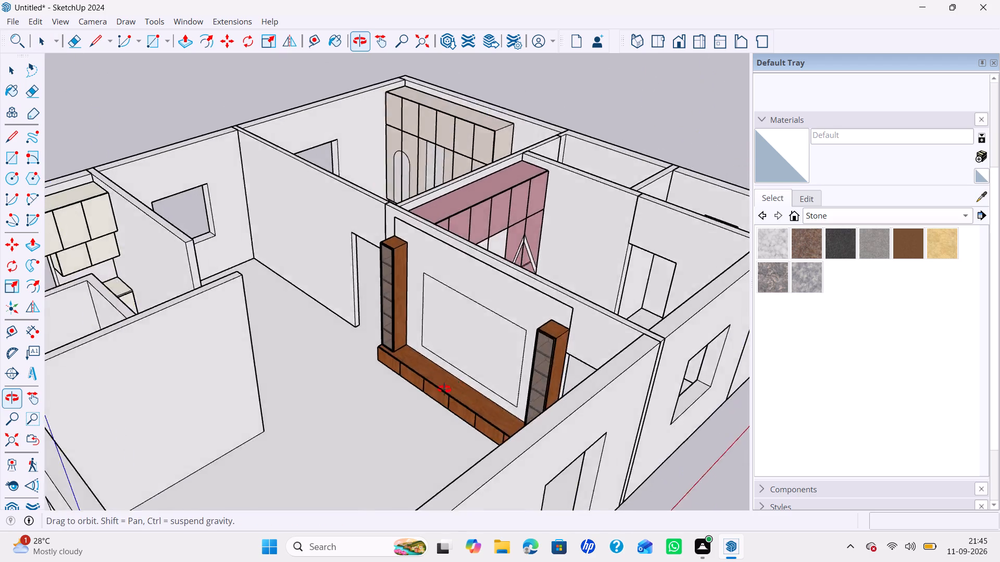
middle_drag(444, 389, 411, 394)
scroll(574, 185, down, 3)
shift+middle_drag(542, 246, 625, 246)
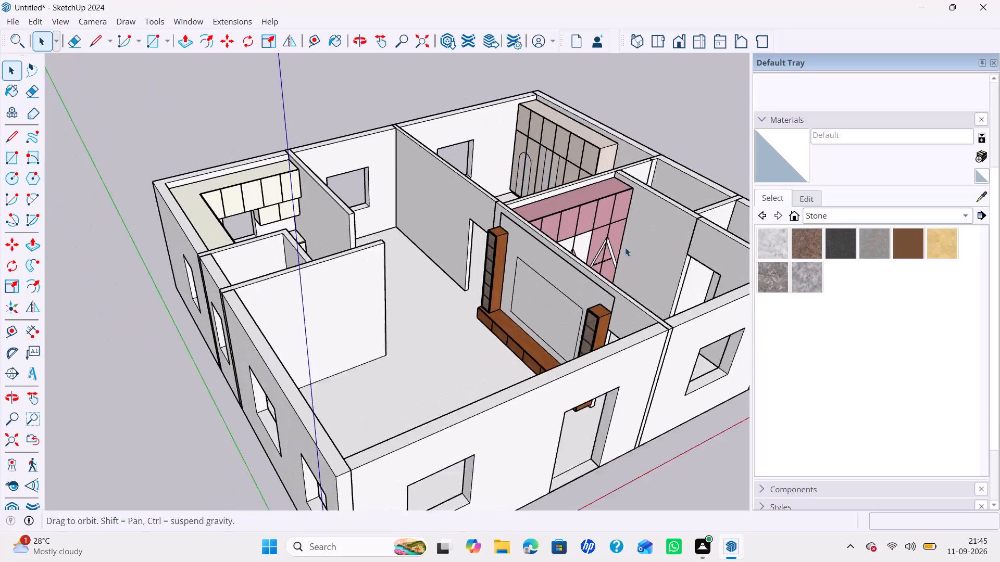
middle_drag(586, 270, 544, 251)
click(681, 113)
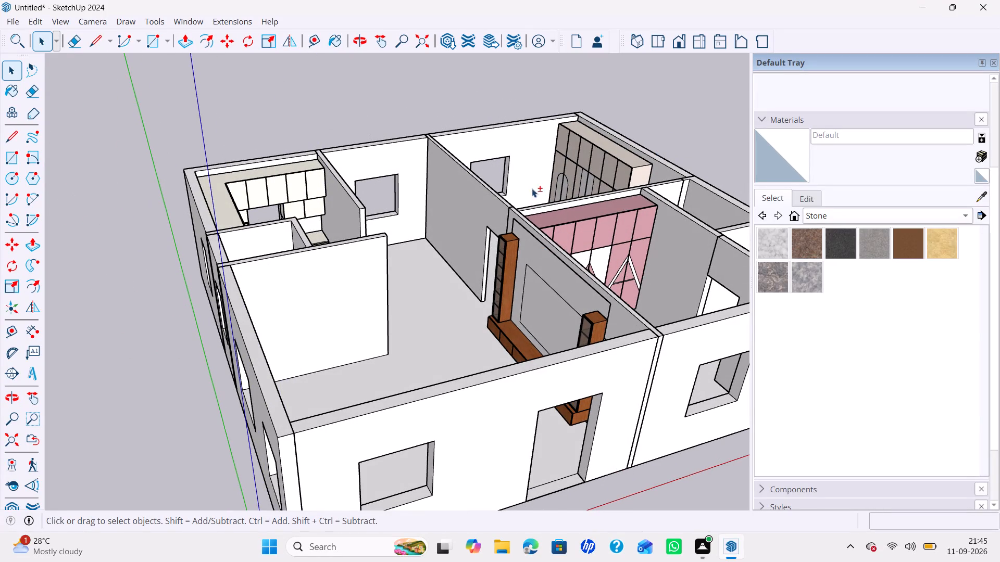
scroll(550, 245, down, 5)
middle_drag(566, 253, 610, 324)
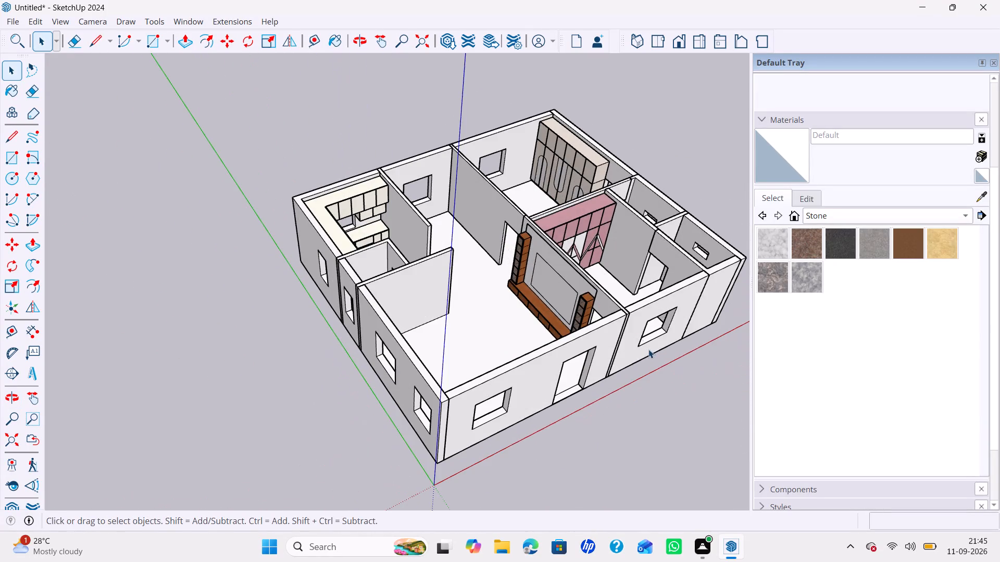
middle_drag(622, 306, 11, 289)
middle_click(0, 290)
middle_drag(124, 328, 0, 331)
scroll(346, 272, down, 5)
shift+middle_click(371, 283)
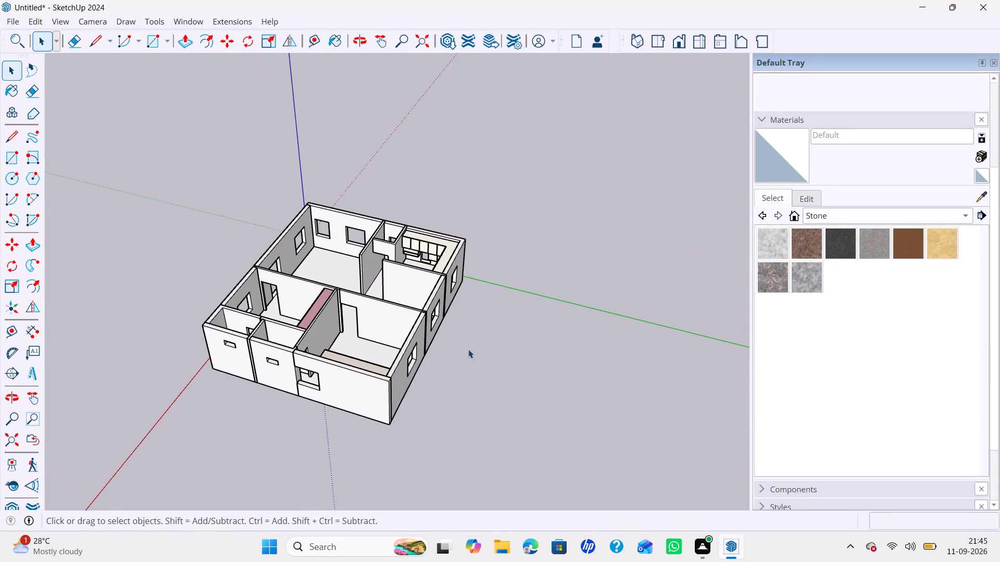
scroll(412, 309, up, 6)
middle_drag(285, 346, 655, 361)
middle_drag(355, 363, 631, 313)
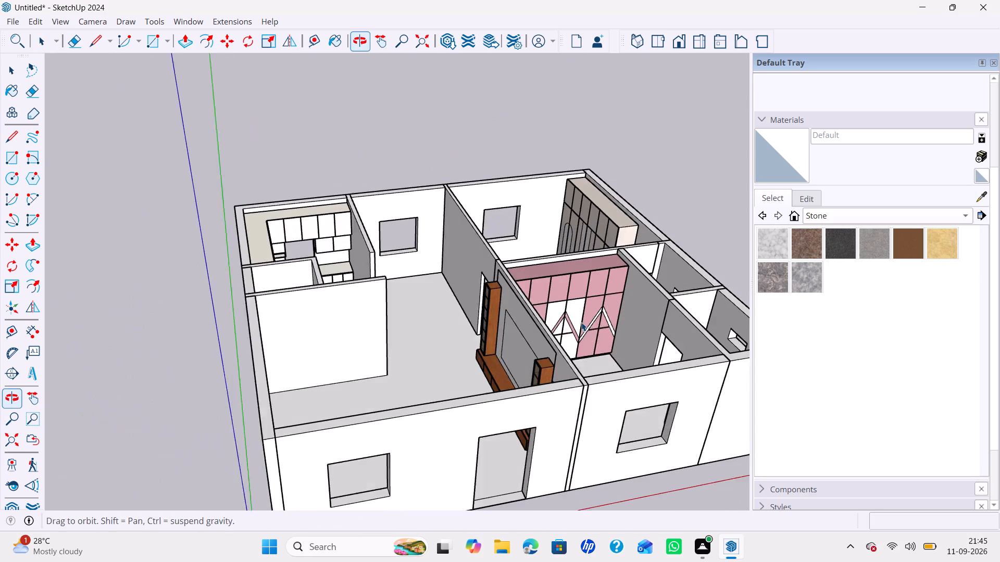
middle_drag(484, 322, 396, 311)
middle_drag(431, 335, 639, 413)
scroll(523, 320, up, 3)
shift+scroll(504, 319, down, 3)
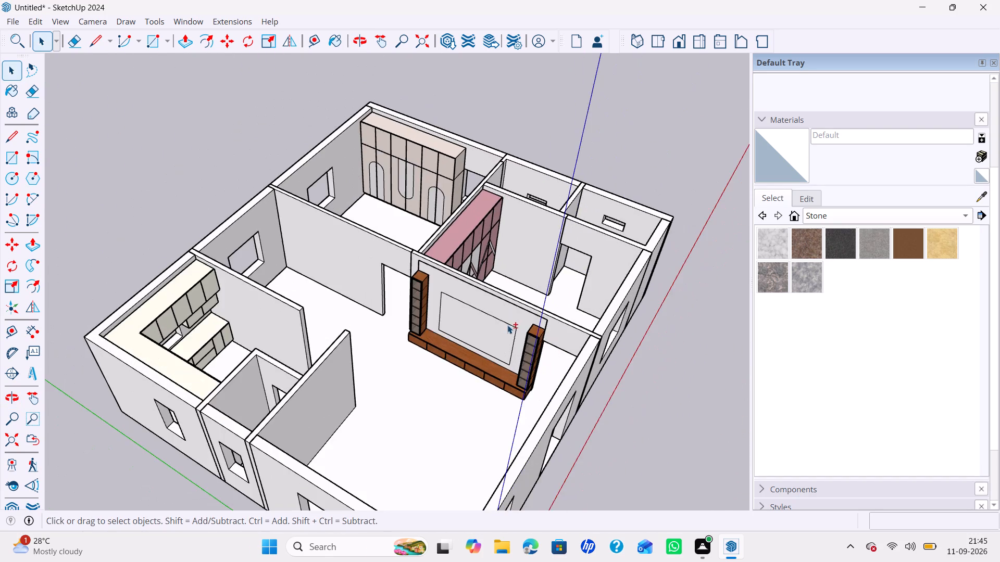
shift+middle_drag(507, 325, 541, 361)
middle_drag(527, 349, 528, 320)
middle_drag(530, 315, 535, 287)
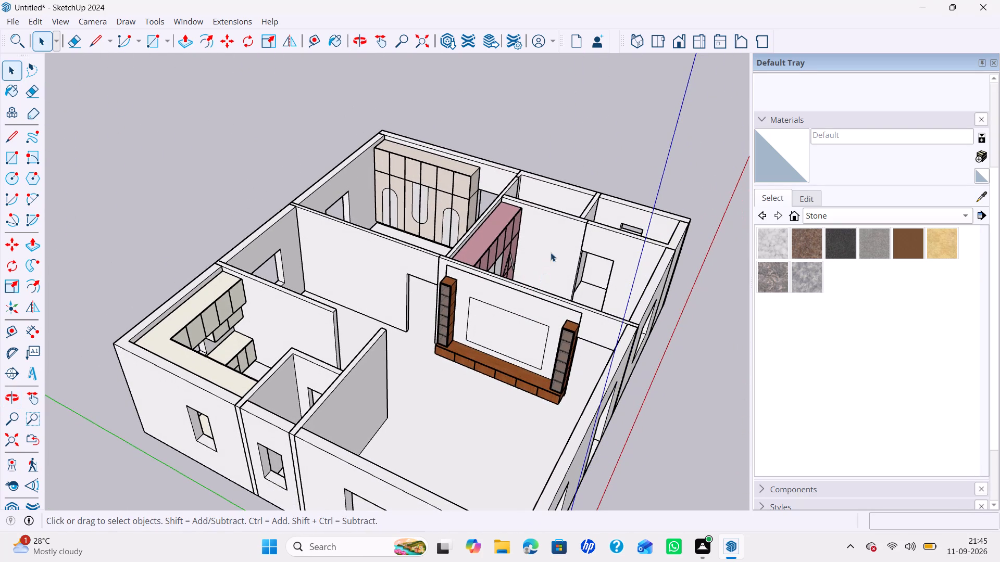
scroll(563, 282, down, 2)
shift+middle_drag(561, 297, 544, 259)
scroll(531, 290, up, 1)
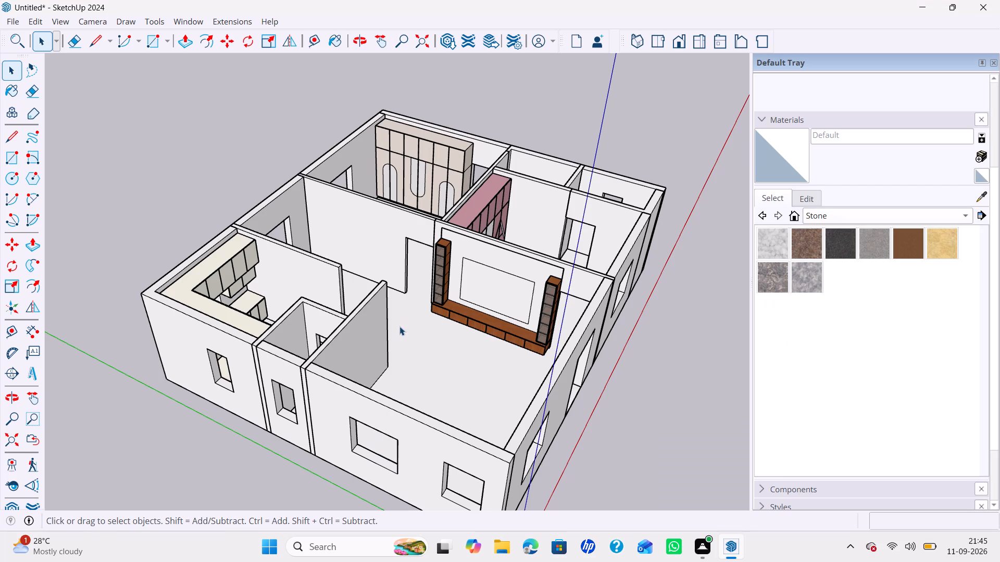
scroll(396, 294, down, 1)
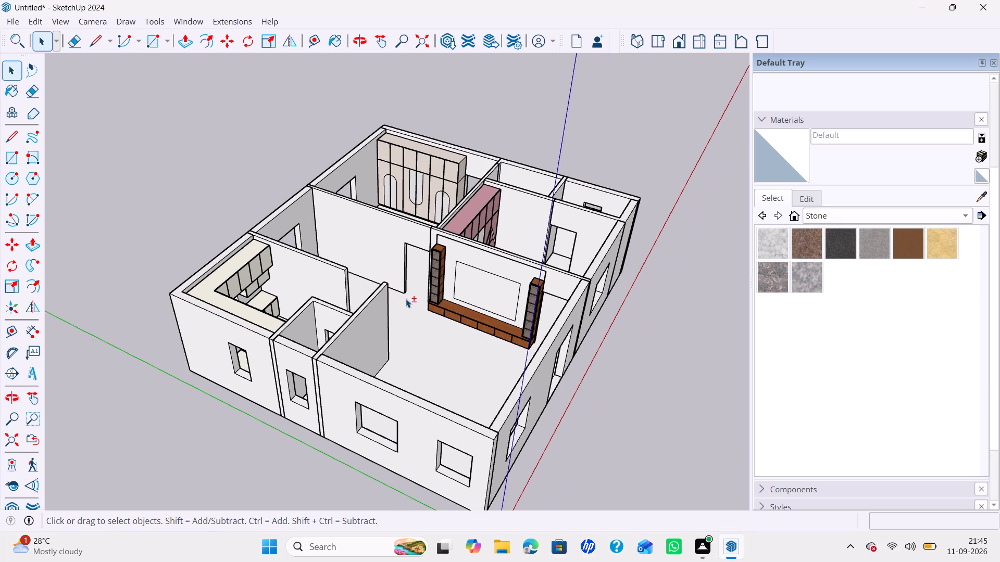
shift+middle_drag(414, 307, 444, 347)
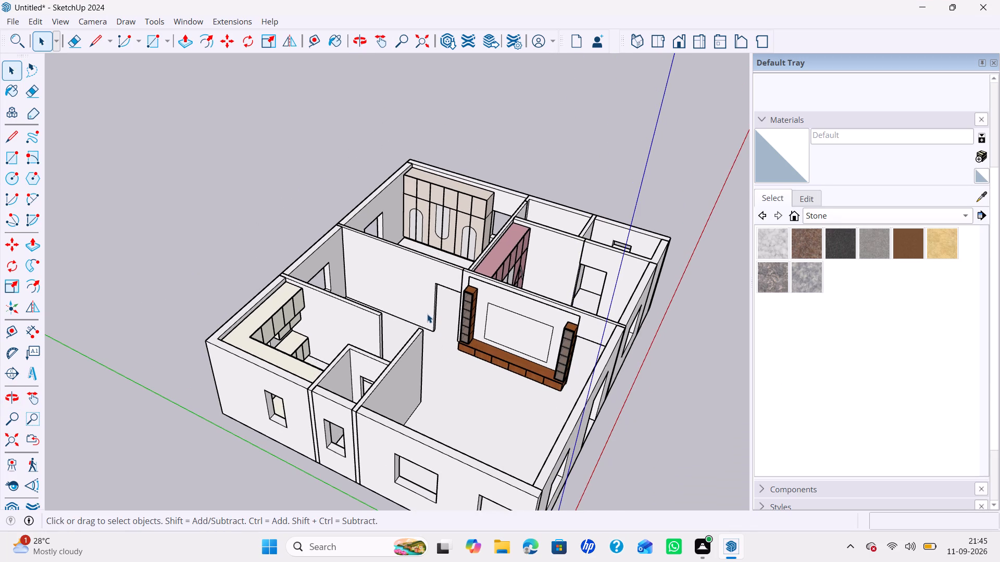
scroll(427, 314, up, 3)
scroll(427, 313, down, 3)
middle_click(401, 318)
middle_drag(393, 317, 354, 308)
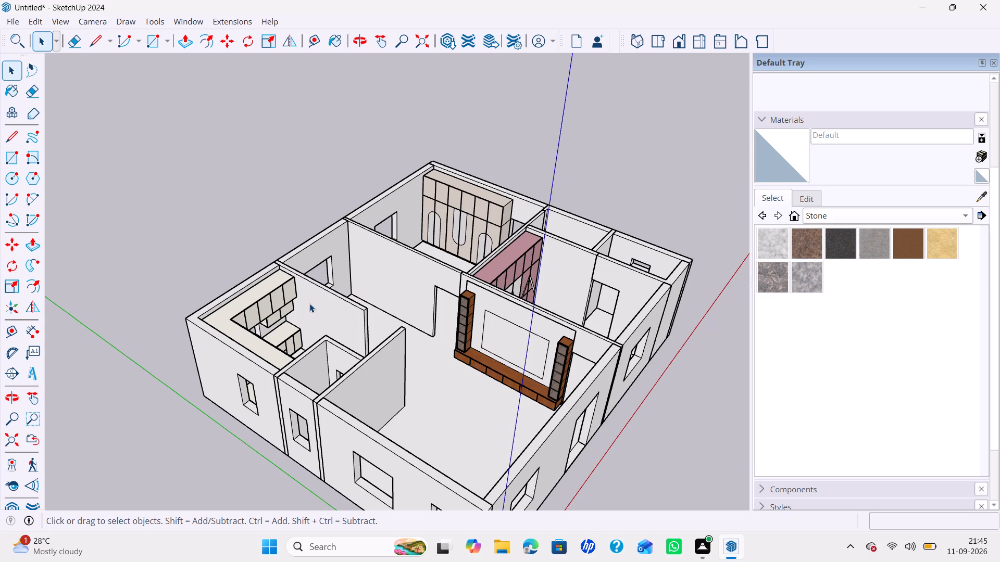
scroll(363, 296, up, 2)
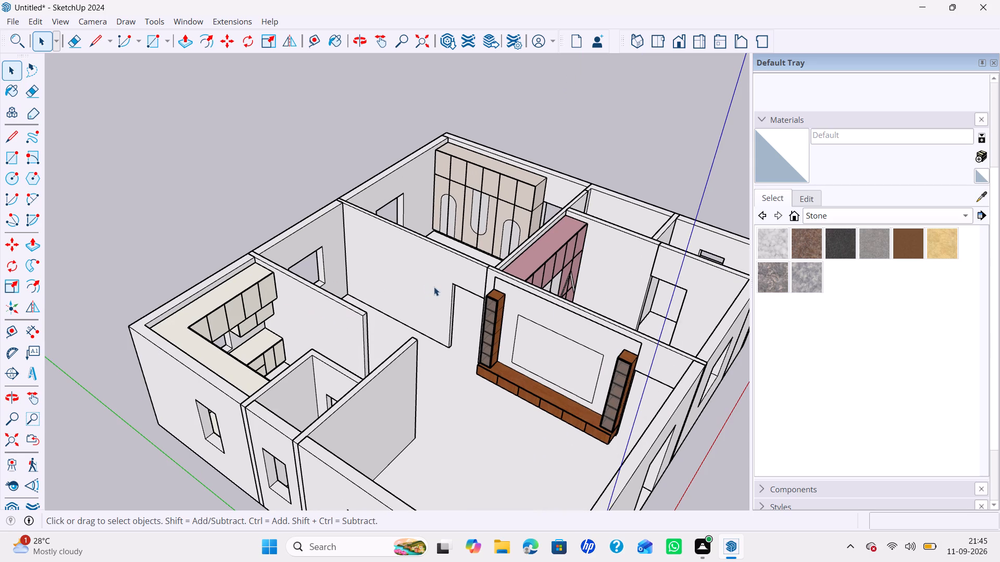
Paint the hall's dividing wall, the outer walls beside the hall and beige-wardrobe bedroom, and the rear walls with 0132_LightGray from Colors-Named.
click(453, 281)
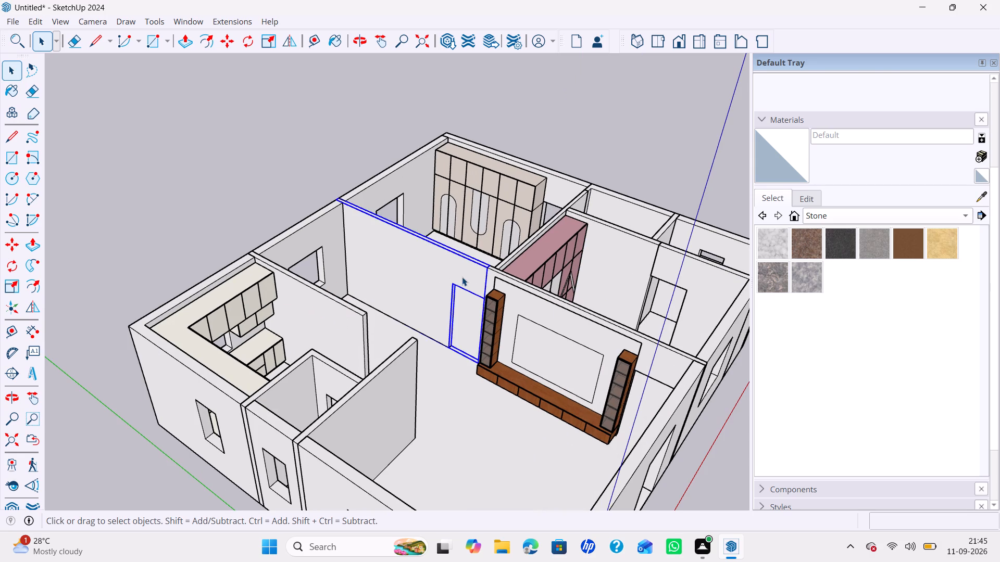
click(885, 212)
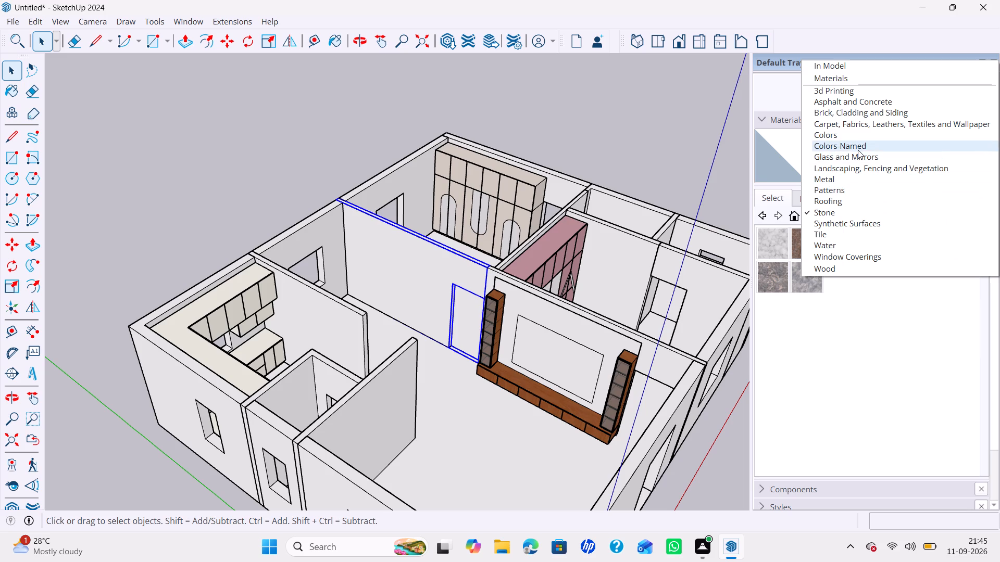
click(858, 148)
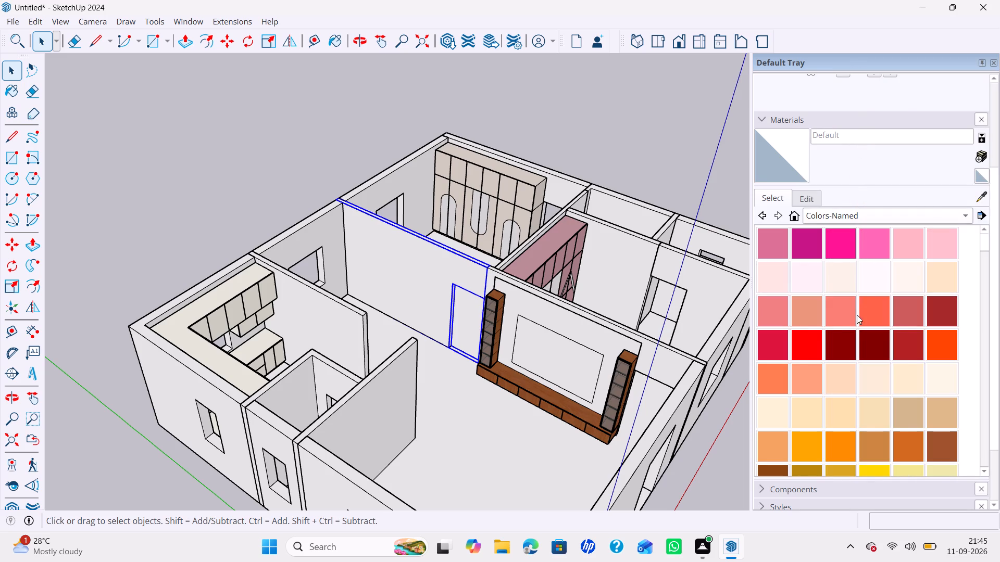
scroll(890, 360, down, 13)
scroll(880, 369, down, 12)
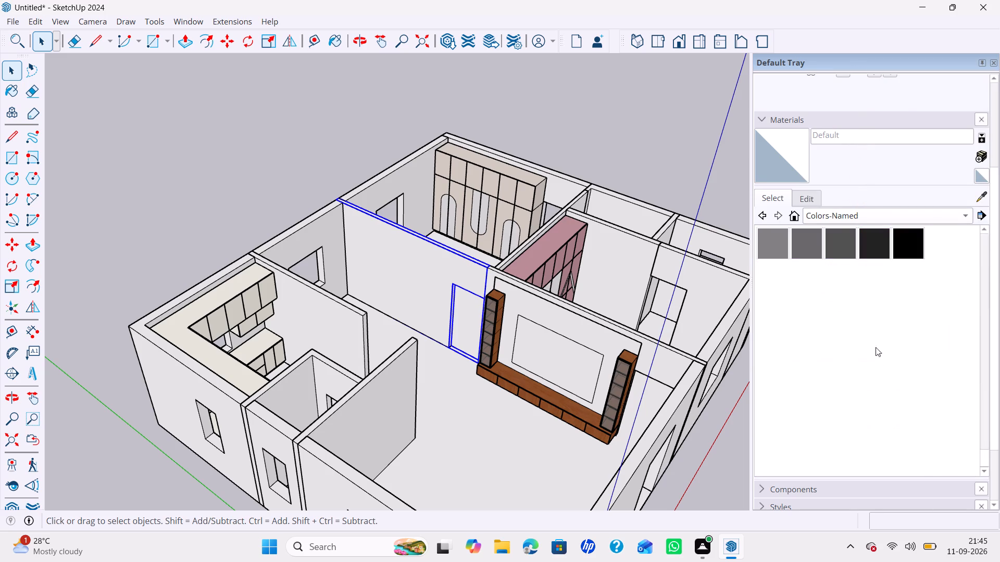
scroll(866, 310, up, 2)
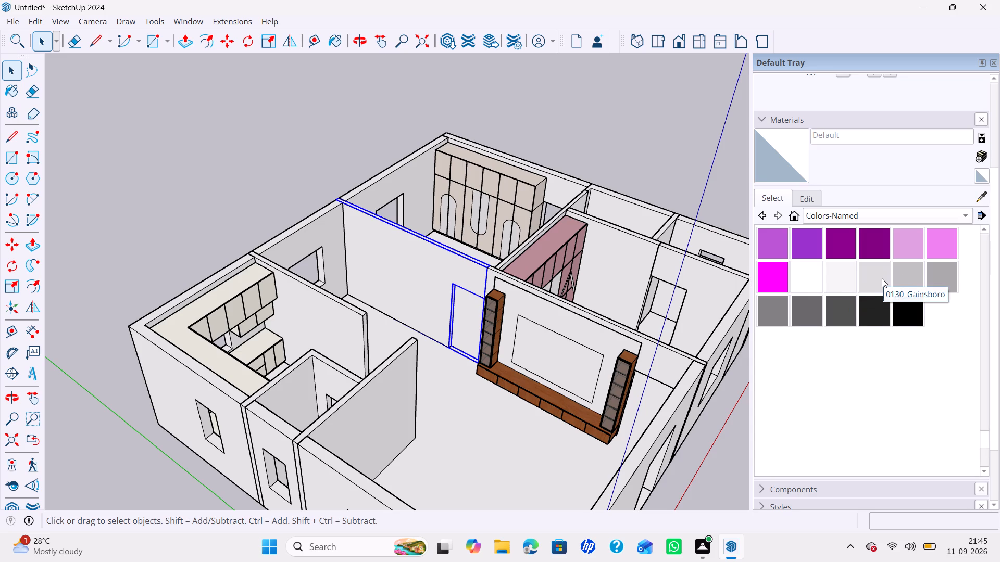
click(944, 277)
click(426, 292)
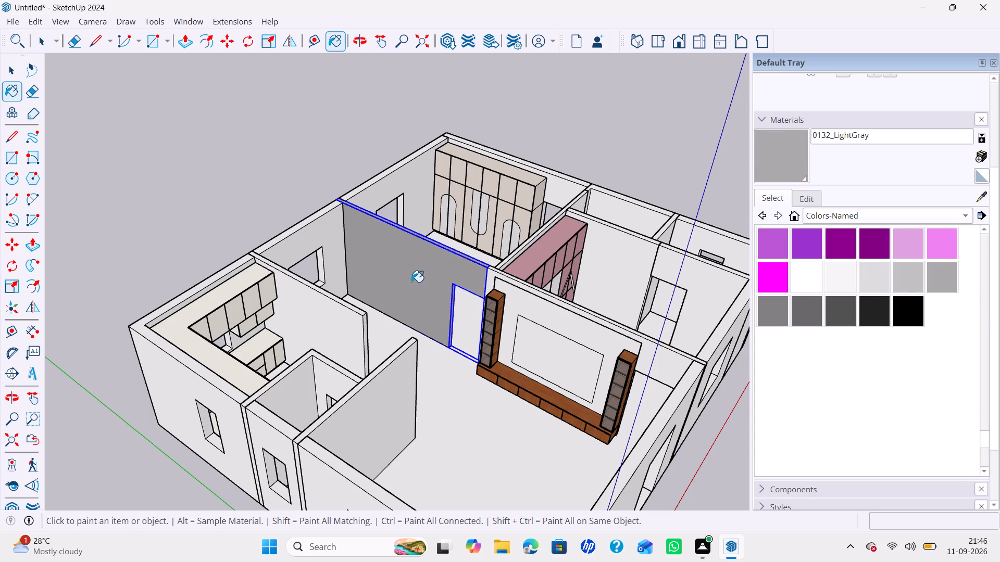
click(323, 248)
click(402, 190)
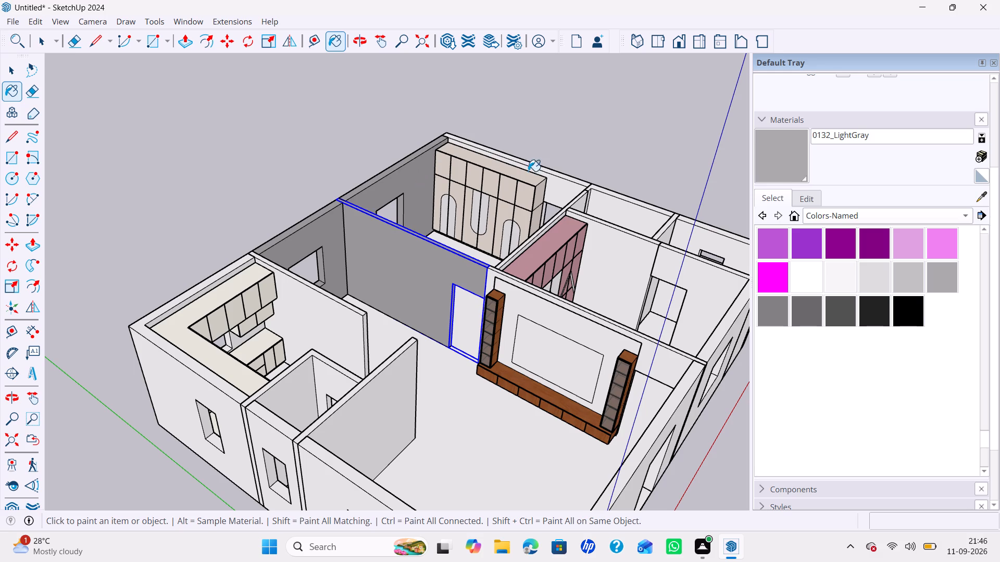
click(564, 188)
click(602, 196)
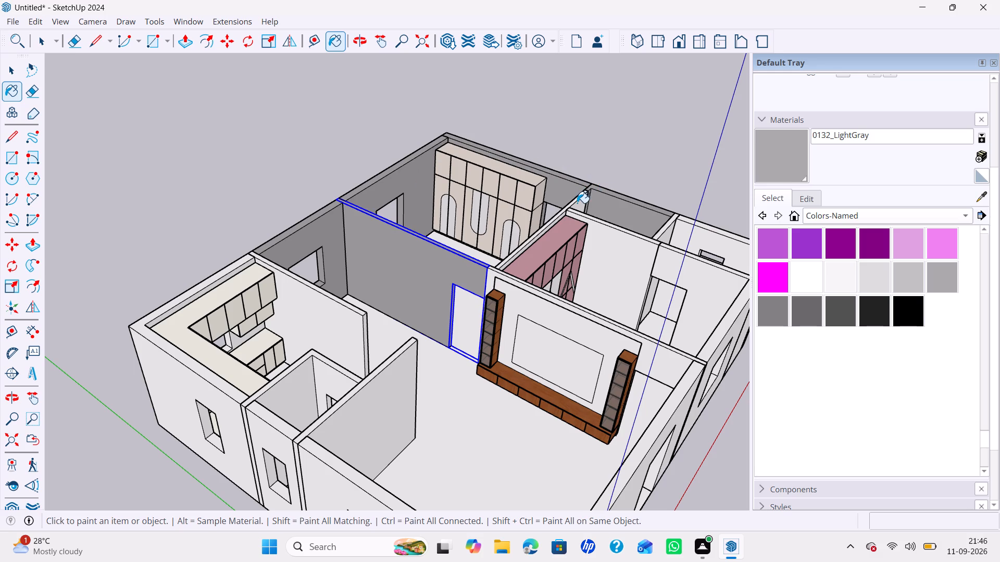
Paint the walls around the pink-wardrobe bedroom and small rear rooms, the entrance-side outer walls and the wall behind the TV unit with 0132_LightGray.
click(577, 203)
click(618, 241)
click(671, 236)
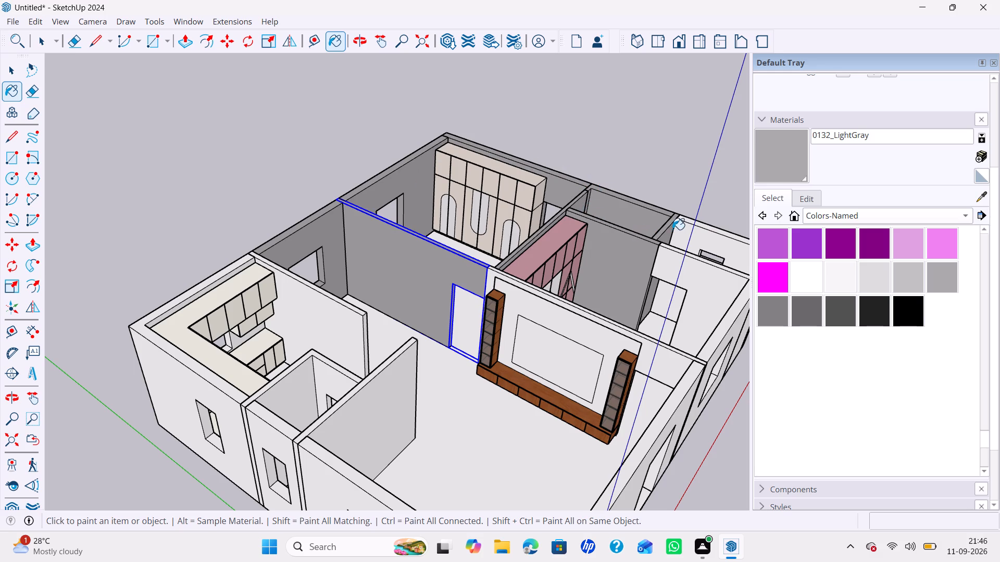
click(686, 236)
click(694, 285)
click(716, 340)
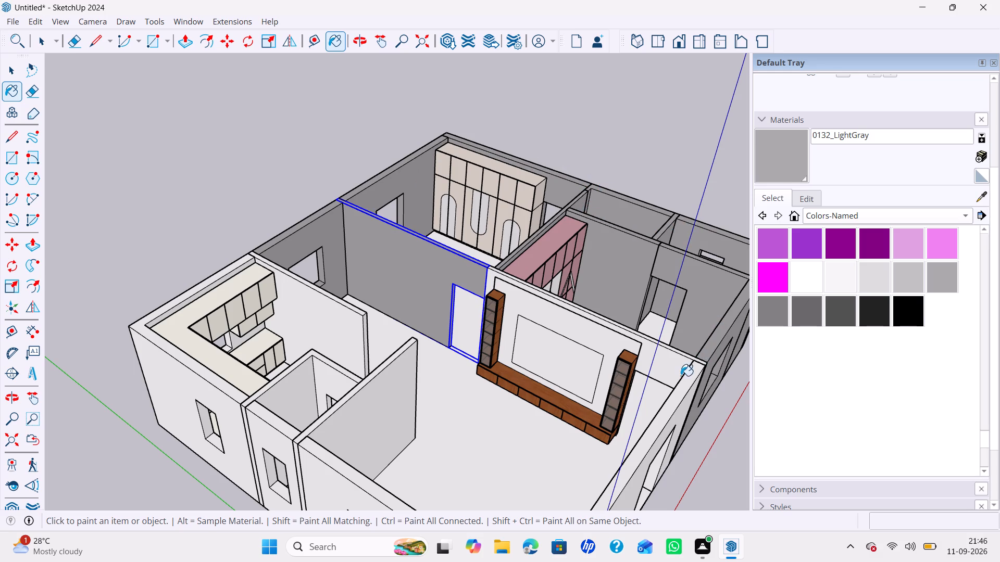
click(683, 387)
click(672, 357)
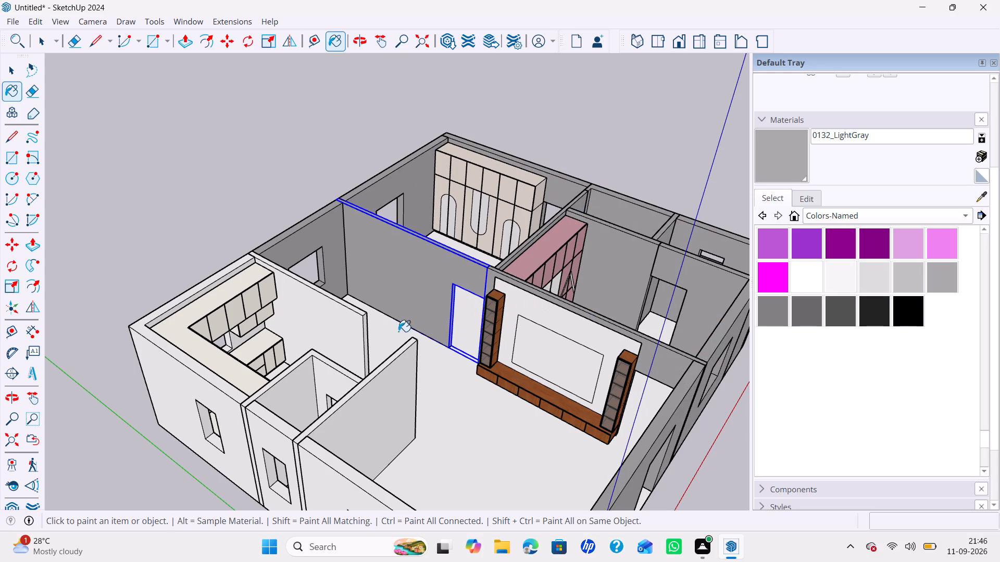
Paint the kitchen partition, bathroom walls, living-room partition and the outer walls along the kitchen side with 0132_LightGray.
drag(355, 341, 355, 346)
click(382, 397)
click(358, 383)
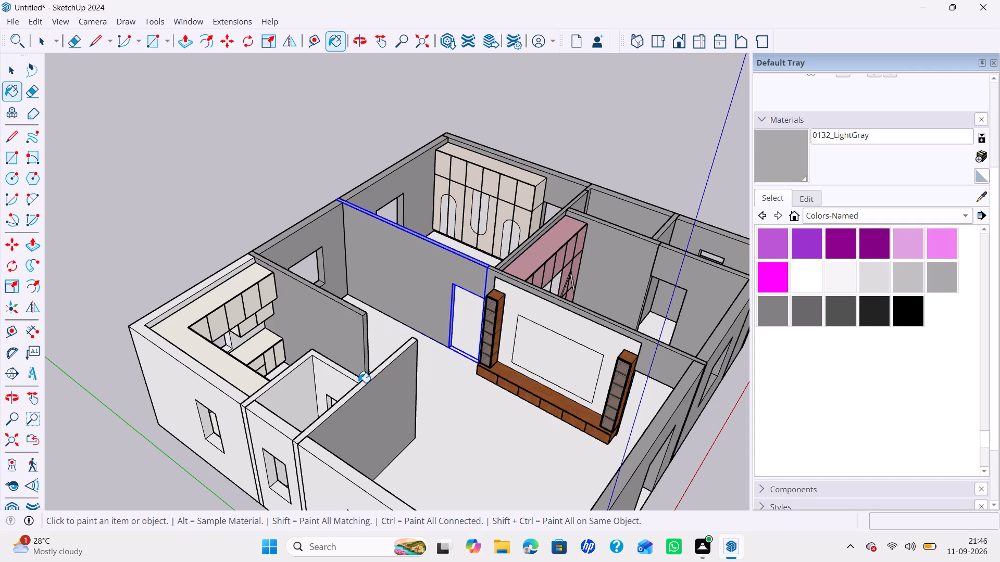
click(234, 399)
click(277, 438)
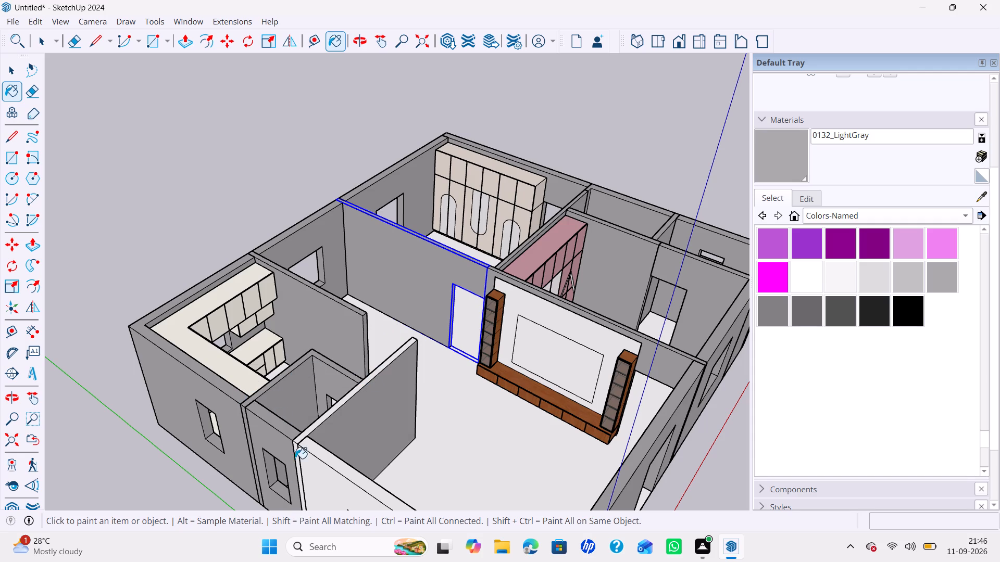
click(311, 478)
scroll(322, 441, down, 6)
scroll(334, 435, up, 6)
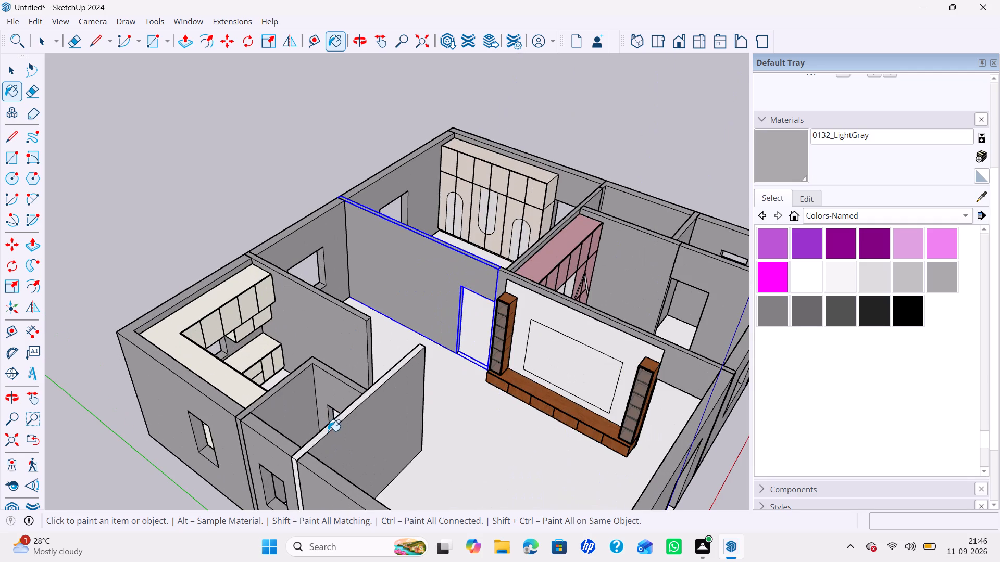
click(329, 431)
scroll(340, 429, down, 6)
scroll(320, 470, up, 15)
click(327, 437)
scroll(340, 421, down, 2)
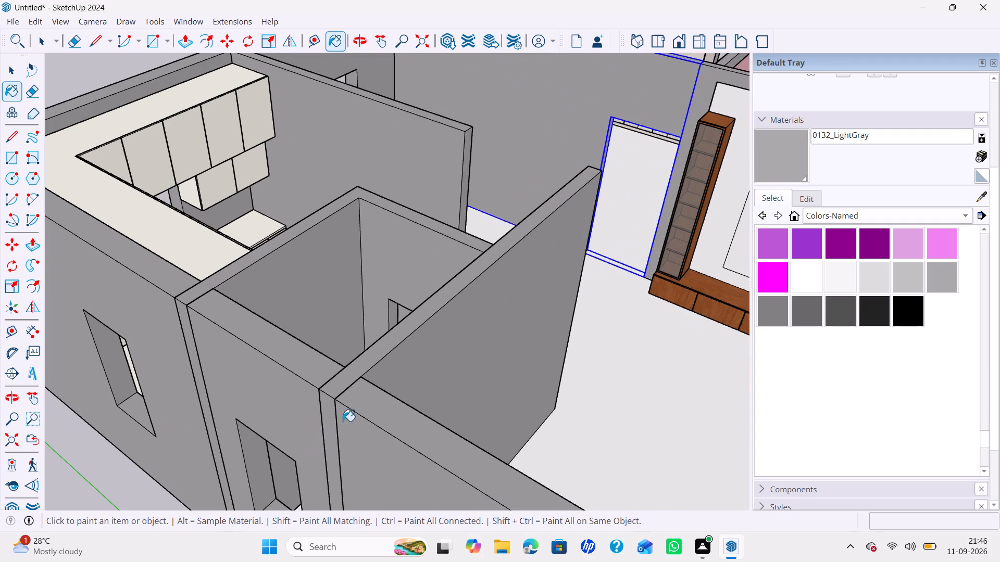
Examine the painted walls throughout the house from several angles, checking the living-room partition beside the bathroom.
scroll(343, 421, down, 5)
ctrl+scroll(384, 420, down, 2)
ctrl+middle_drag(383, 419, 266, 312)
scroll(385, 378, down, 11)
shift+middle_drag(407, 394, 348, 355)
middle_drag(347, 356, 332, 526)
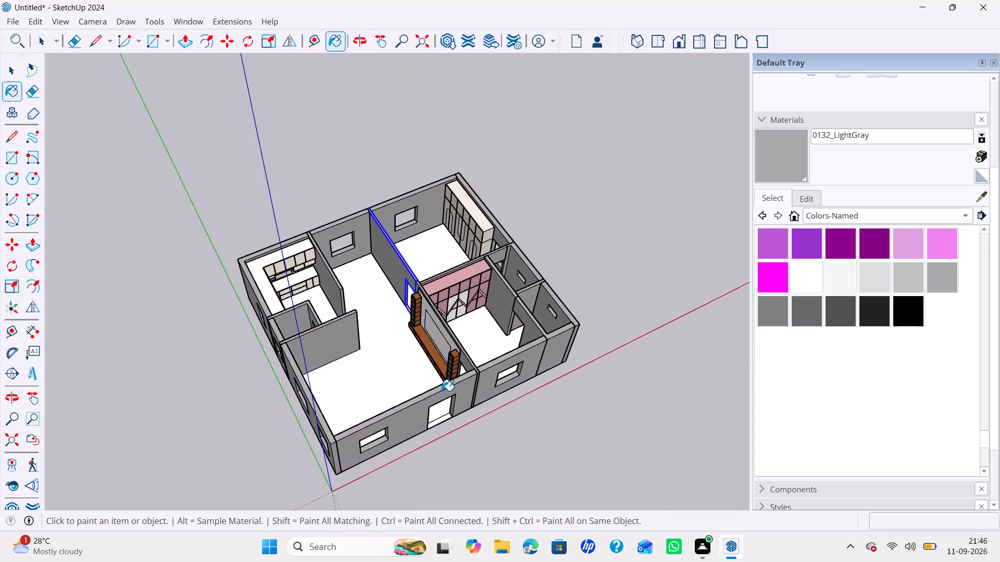
middle_drag(442, 391, 166, 315)
scroll(286, 258, up, 10)
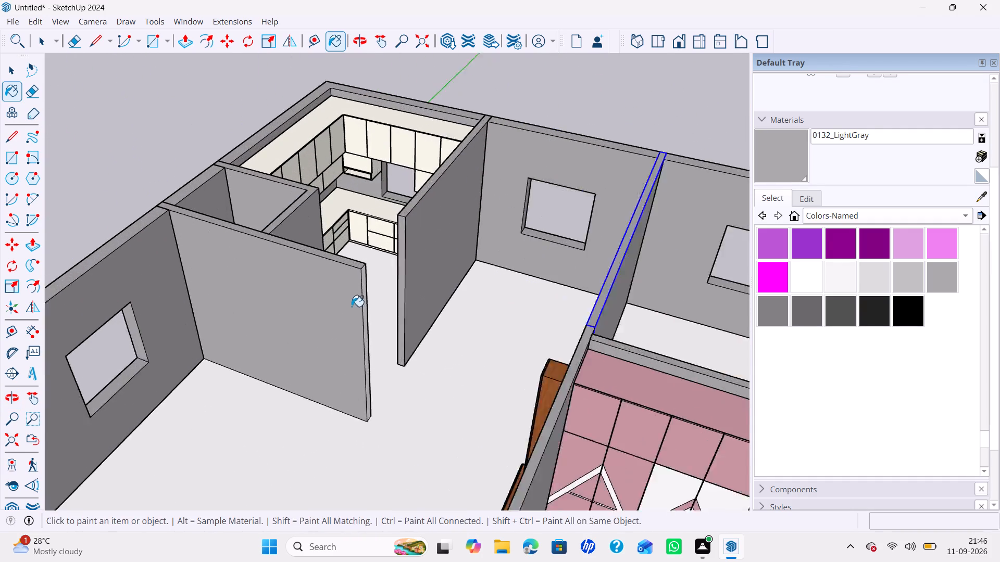
scroll(352, 306, up, 7)
scroll(363, 300, down, 13)
key(space)
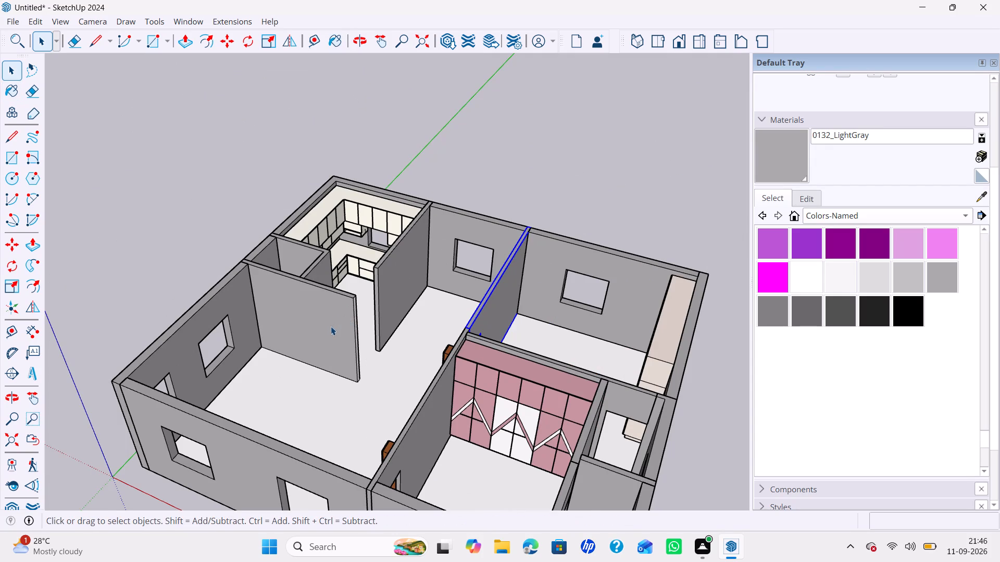
click(331, 326)
scroll(331, 327, down, 5)
middle_drag(331, 333, 589, 354)
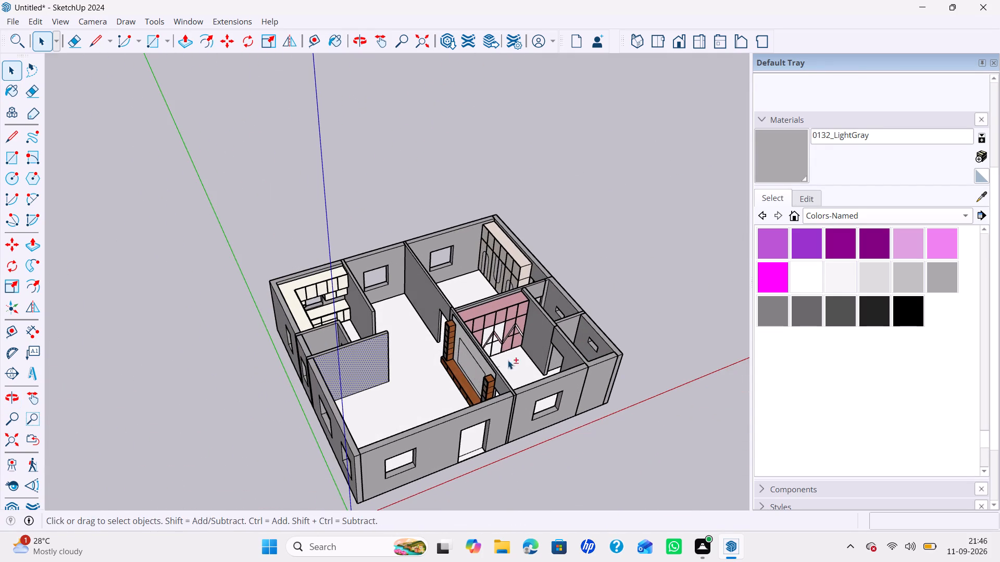
shift+middle_drag(450, 350, 427, 343)
scroll(363, 336, up, 6)
triple_click(361, 338)
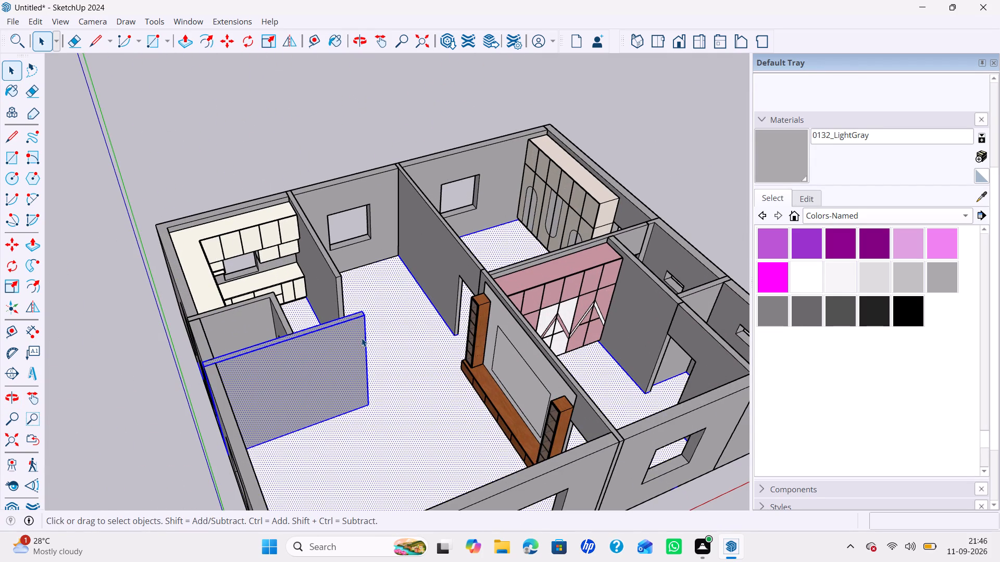
click(361, 338)
click(361, 338)
scroll(326, 314, down, 1)
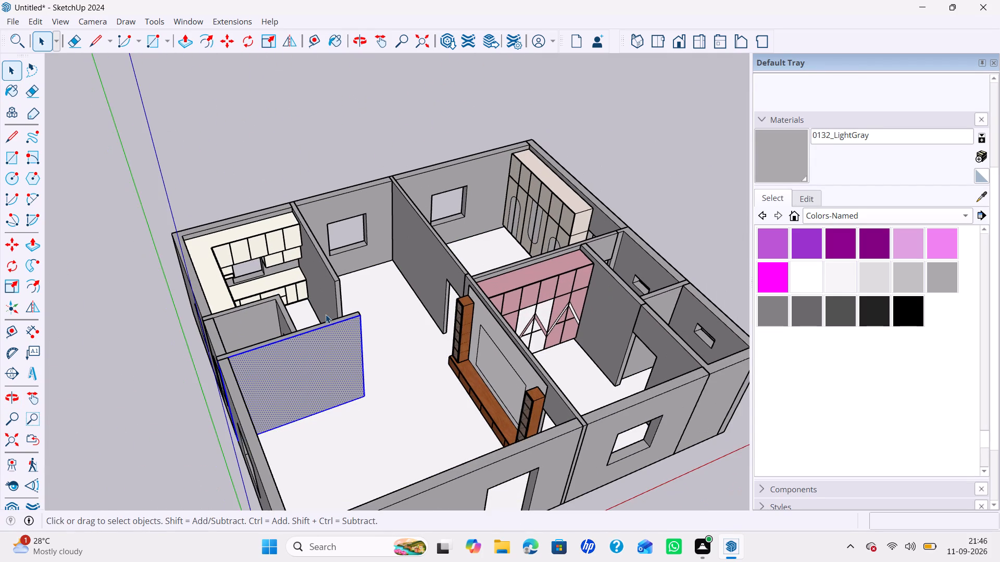
middle_drag(326, 314, 269, 282)
shift+middle_click(266, 279)
middle_drag(288, 289, 423, 295)
shift+middle_drag(334, 278, 317, 271)
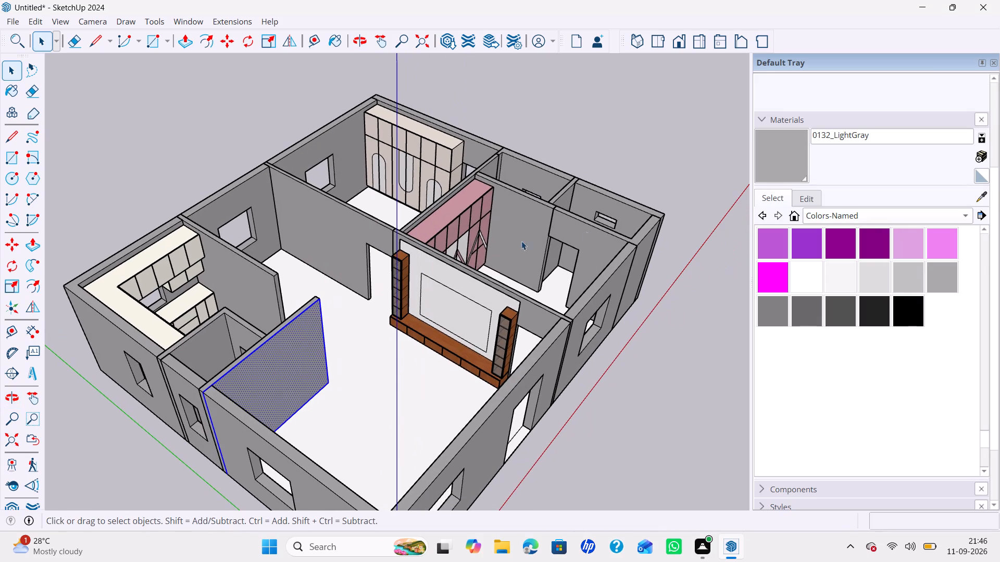
Edit the 0132_LightGray material and raise its brightness to a much lighter, near-white gray.
scroll(568, 270, up, 3)
click(810, 197)
scroll(810, 197, up, 1)
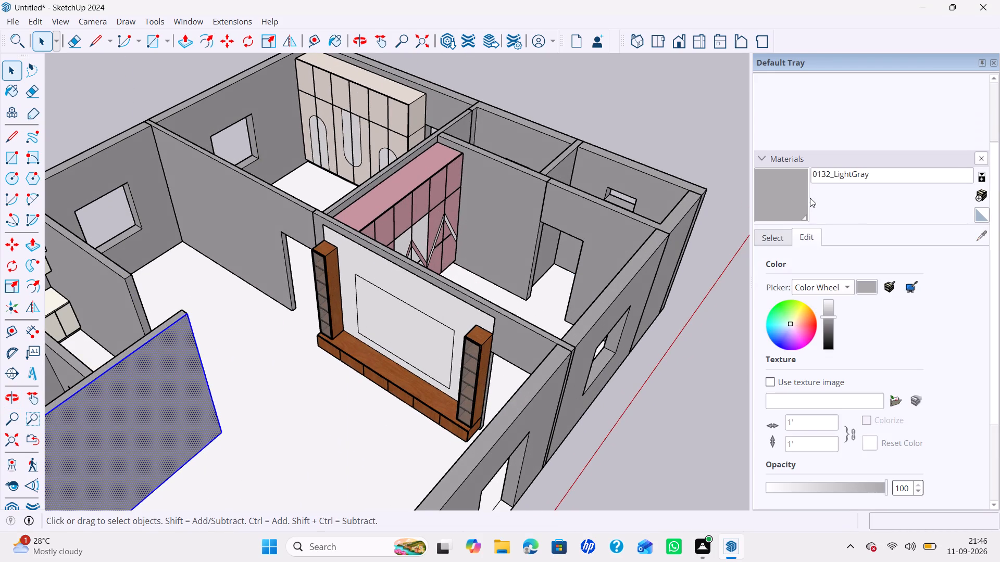
scroll(810, 275, down, 2)
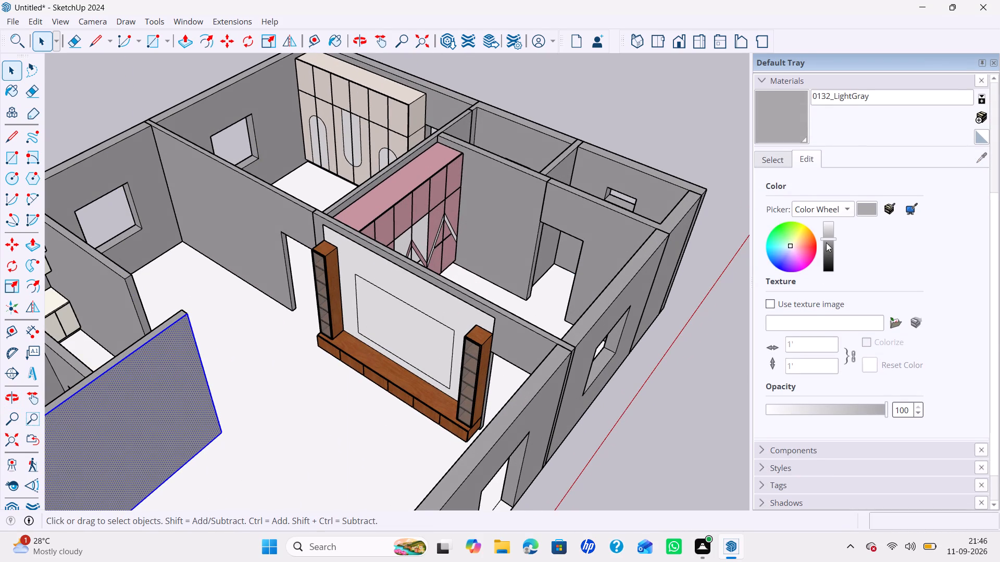
drag(832, 241, 832, 228)
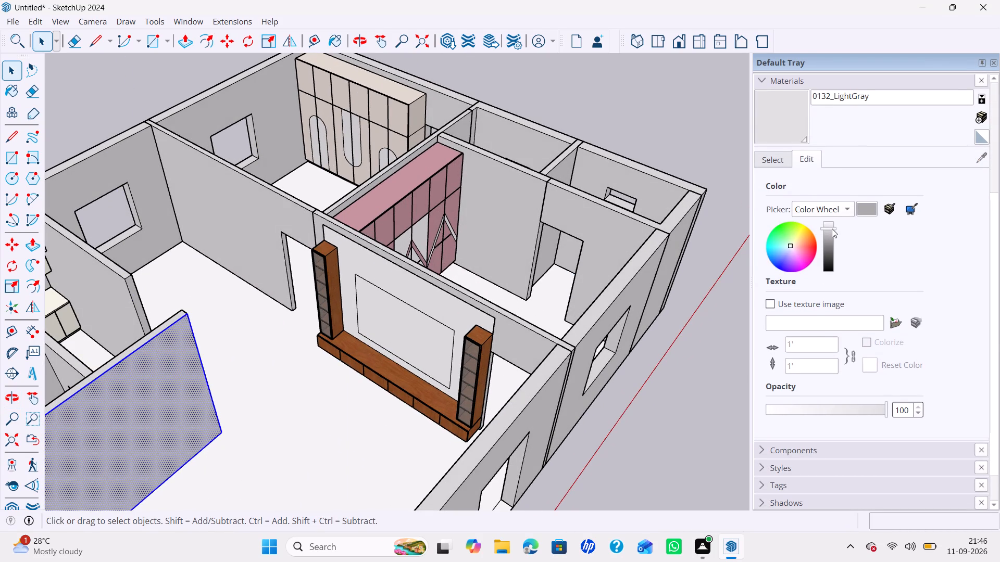
drag(832, 228, 831, 228)
drag(831, 228, 832, 227)
Examine the lightened wall colour against the wardrobes, kitchen and TV unit from several angles around the house.
scroll(534, 240, down, 3)
shift+middle_drag(534, 242, 581, 277)
shift+middle_drag(591, 284, 607, 296)
shift+middle_drag(616, 301, 636, 316)
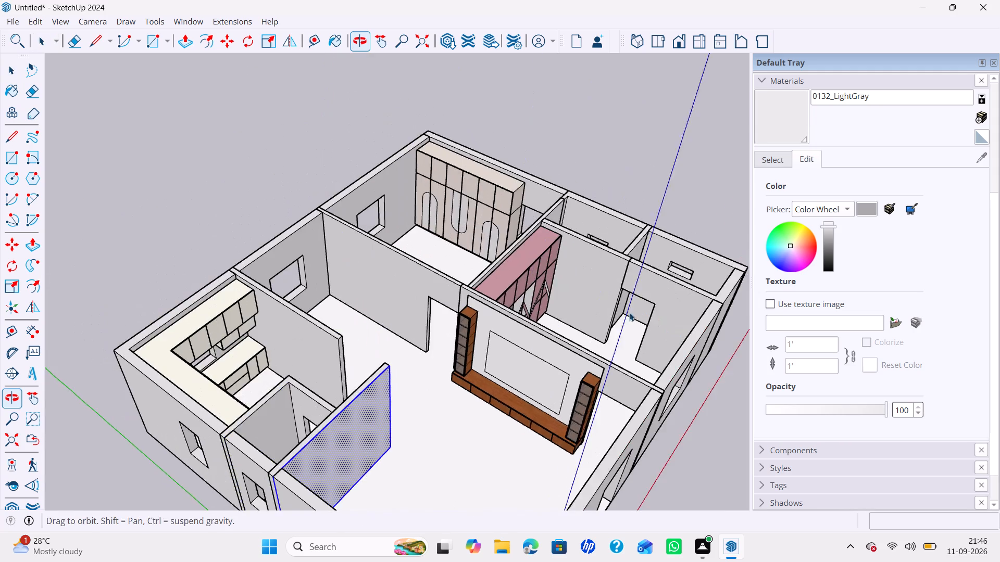
scroll(522, 284, up, 5)
click(674, 128)
middle_drag(532, 256, 591, 234)
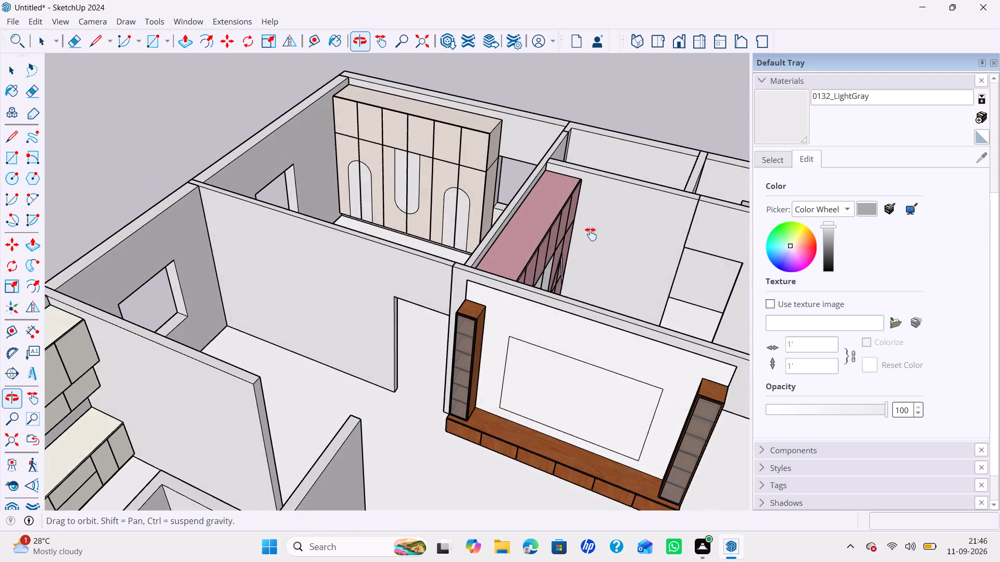
middle_drag(591, 234, 523, 213)
scroll(521, 211, down, 4)
middle_drag(557, 264, 439, 286)
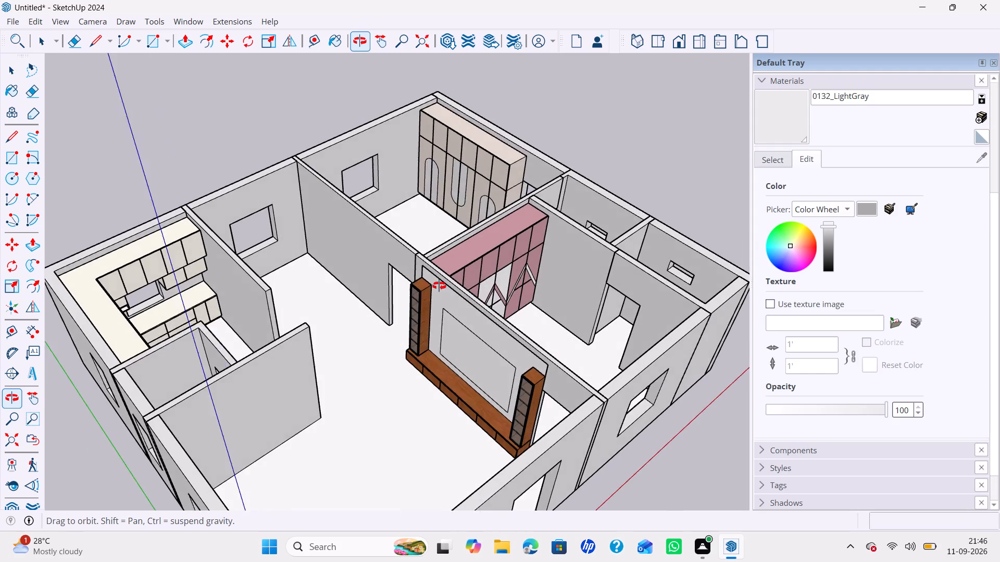
middle_drag(439, 286, 456, 228)
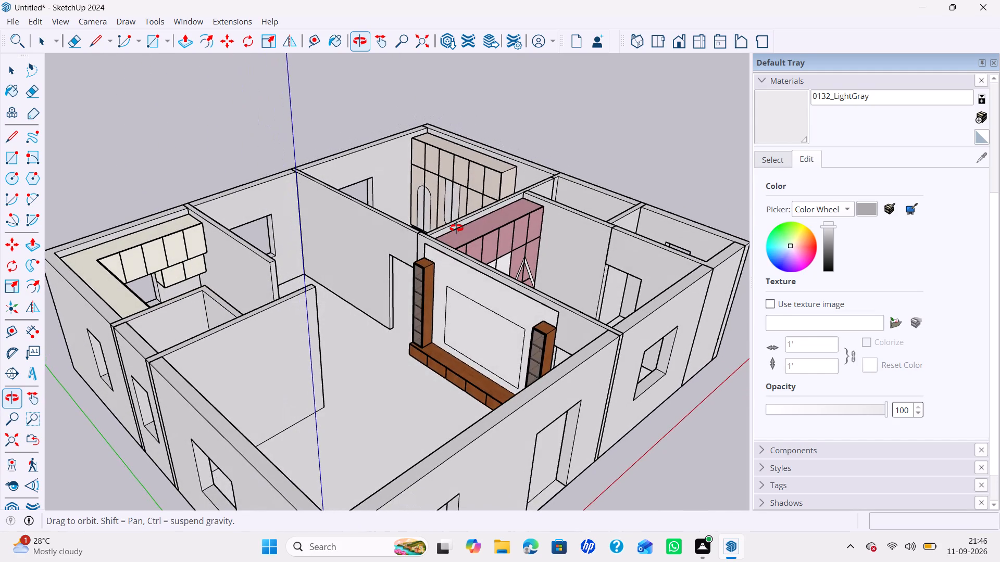
middle_drag(456, 228, 443, 228)
middle_drag(416, 243, 420, 250)
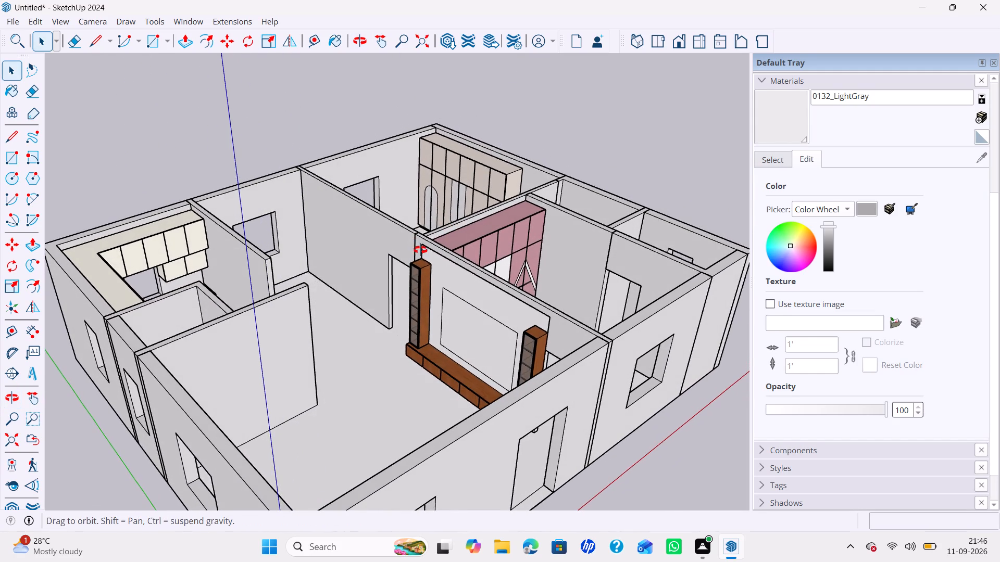
middle_drag(420, 250, 412, 312)
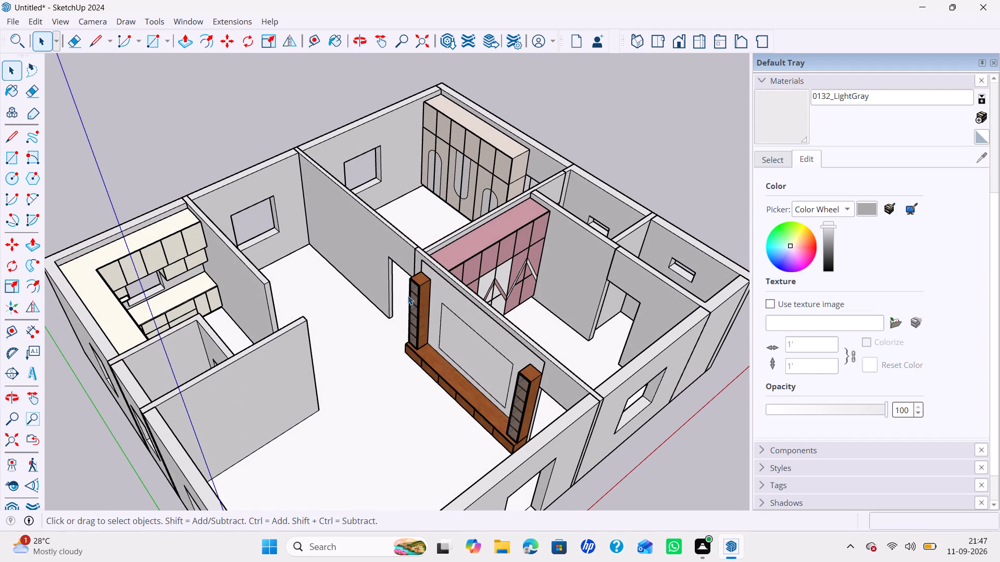
middle_drag(392, 325, 417, 298)
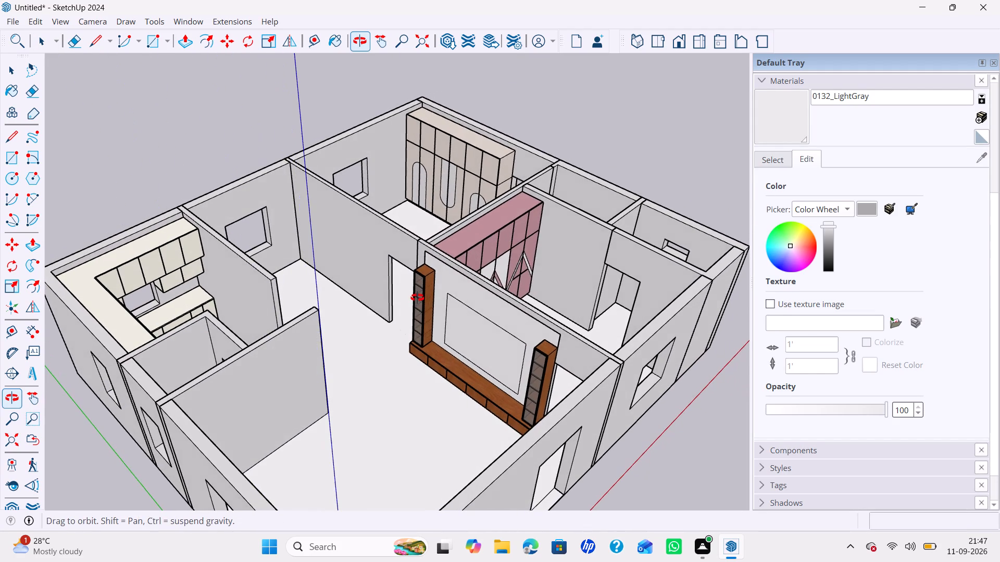
middle_drag(417, 298, 401, 289)
middle_click(401, 289)
middle_click(401, 289)
scroll(400, 288, down, 2)
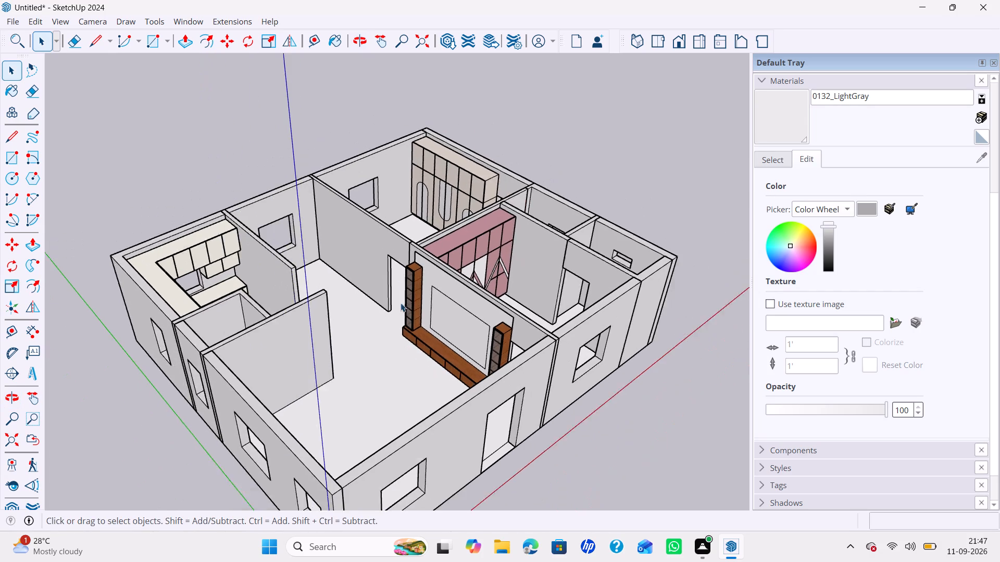
scroll(401, 303, down, 1)
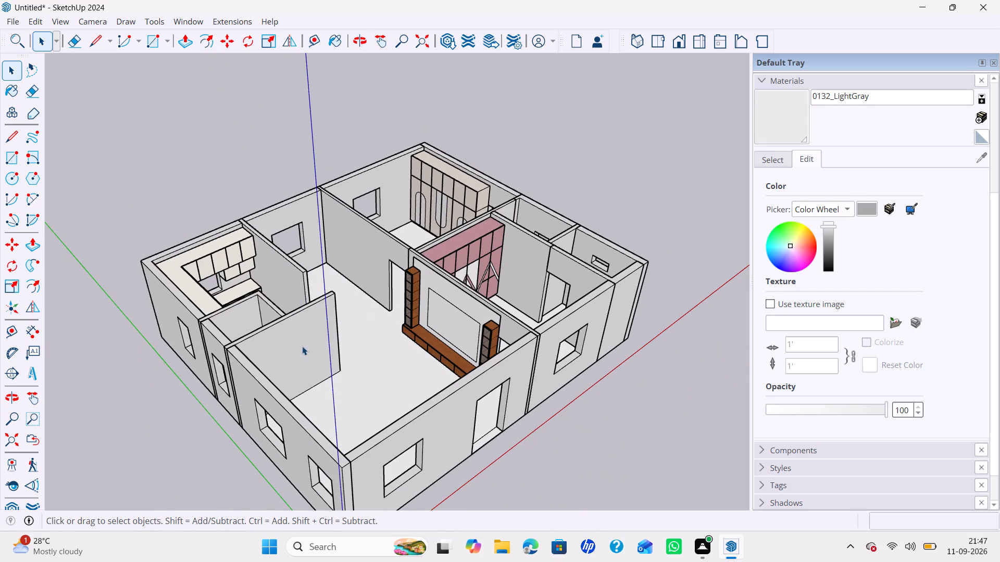
Save the model as Day 3 in the Sketchup models folder on the desktop.
key(ctrl+s)
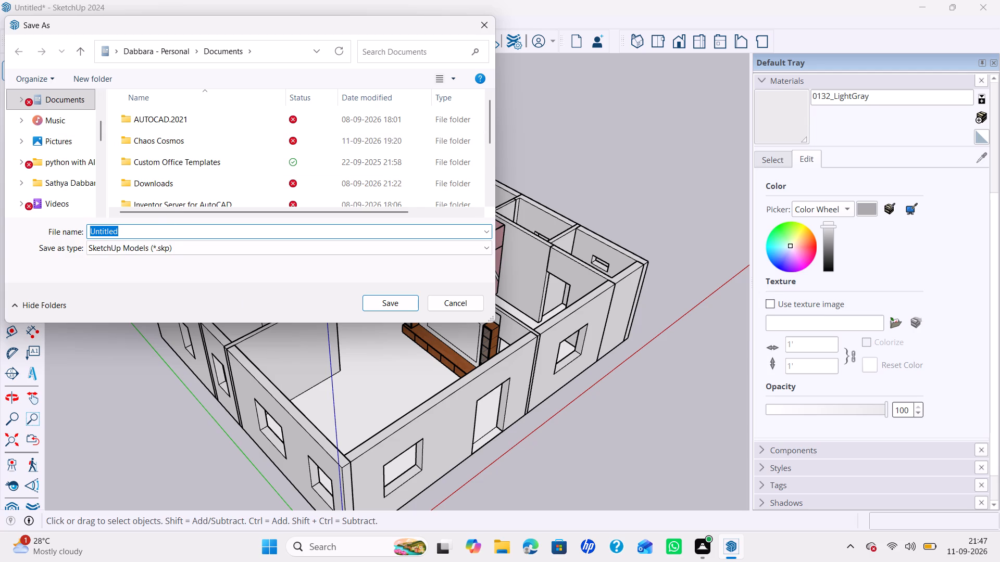
key(shift+d)
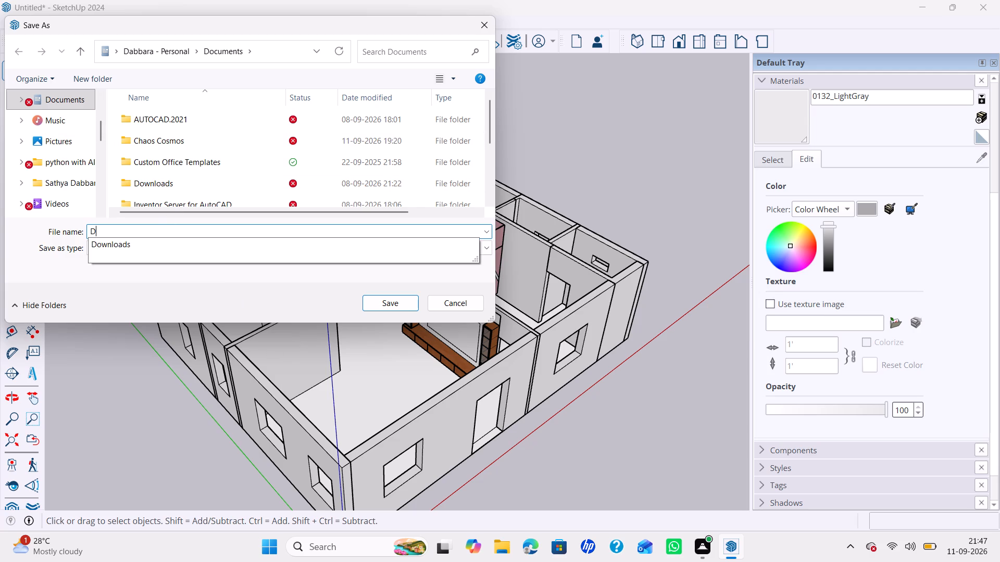
scroll(64, 109, up, 1)
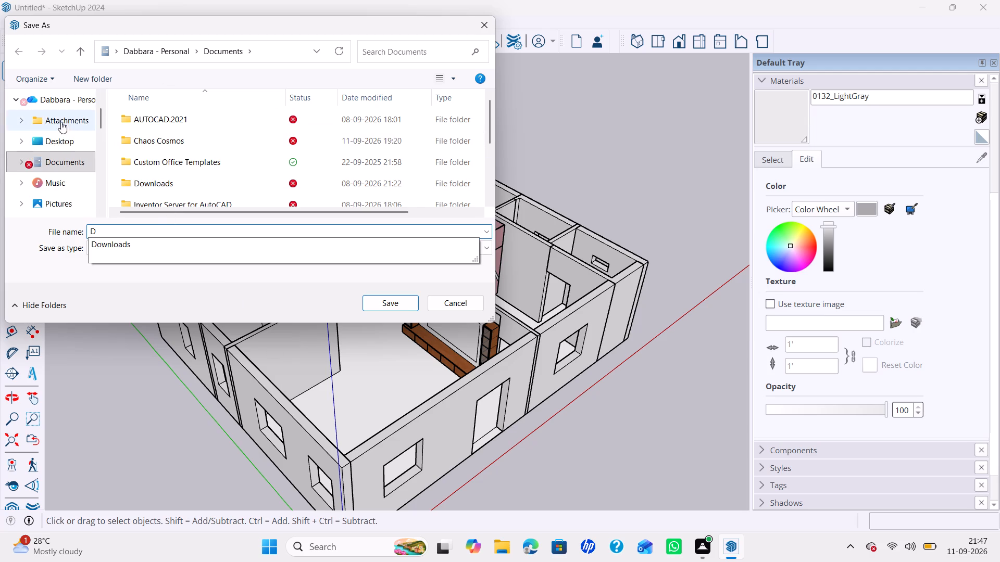
click(56, 140)
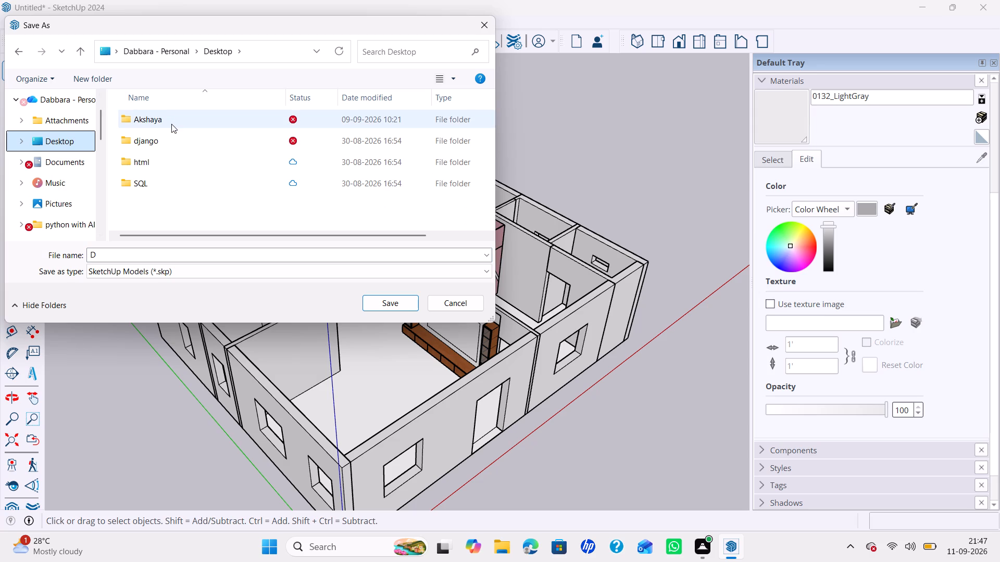
double_click(171, 124)
double_click(147, 161)
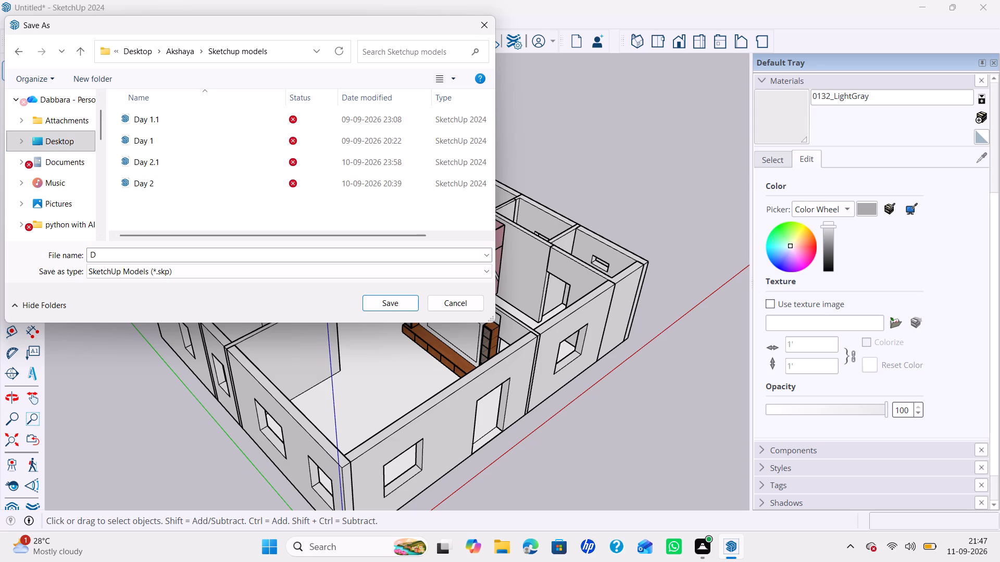
text(ay)
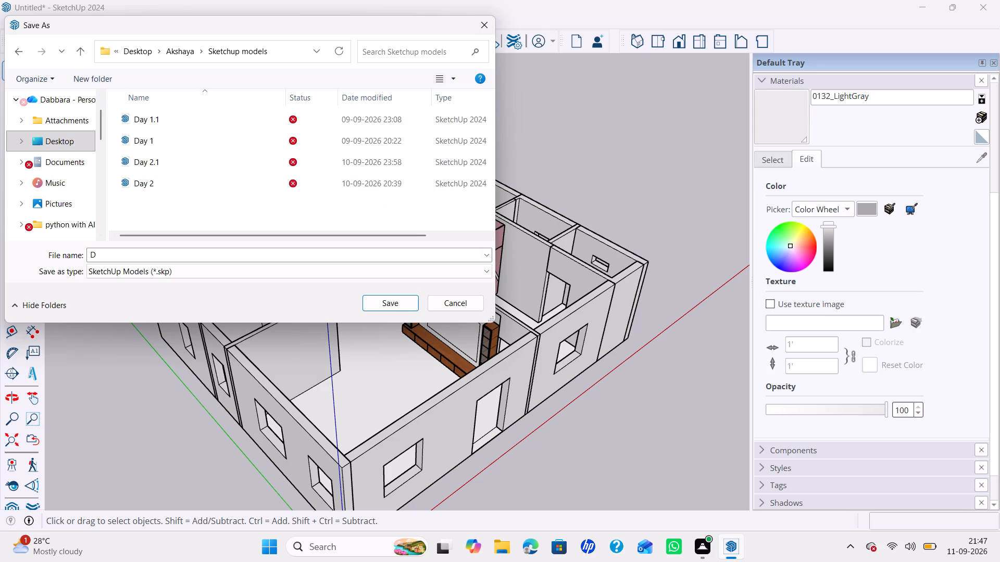
click(153, 255)
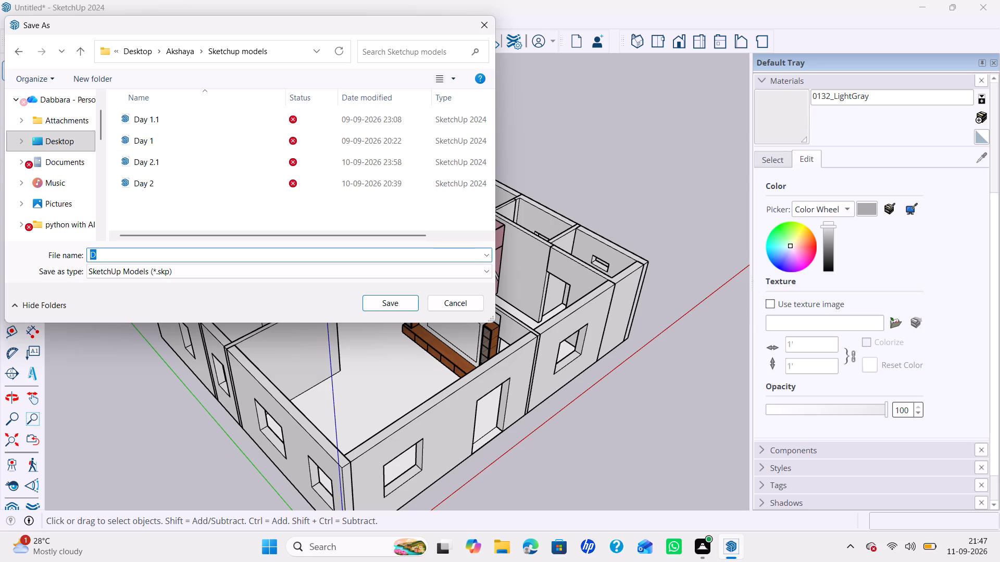
text(day)
key(BackSpace)
key(BackSpace)
key(BackSpace)
key(BackSpace)
key(BackSpace)
text(Day 3)
click(403, 309)
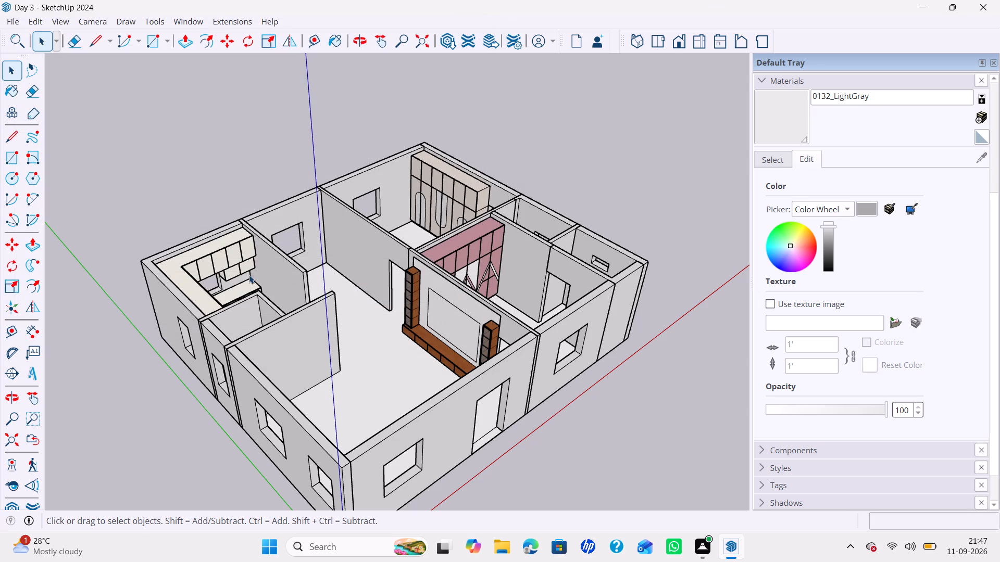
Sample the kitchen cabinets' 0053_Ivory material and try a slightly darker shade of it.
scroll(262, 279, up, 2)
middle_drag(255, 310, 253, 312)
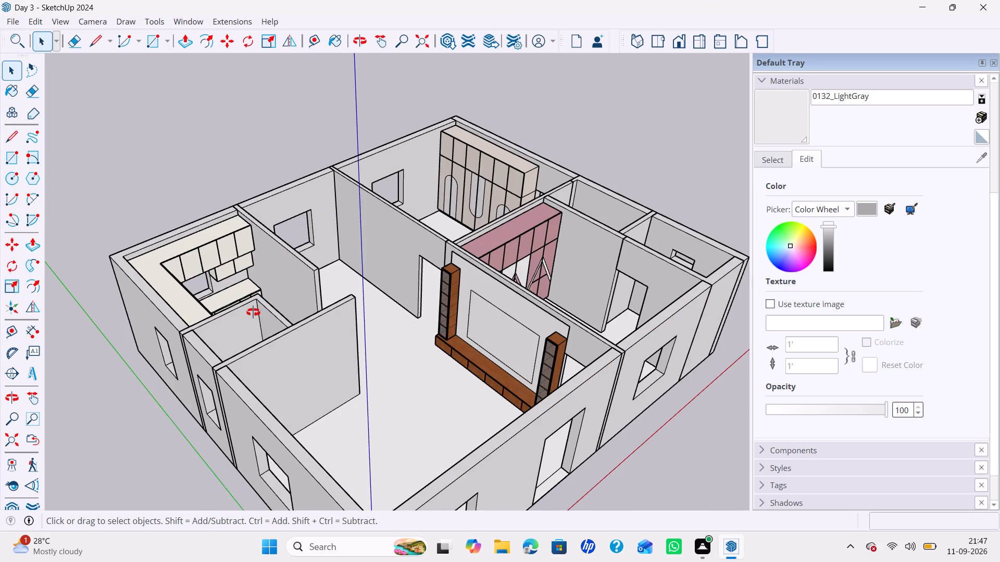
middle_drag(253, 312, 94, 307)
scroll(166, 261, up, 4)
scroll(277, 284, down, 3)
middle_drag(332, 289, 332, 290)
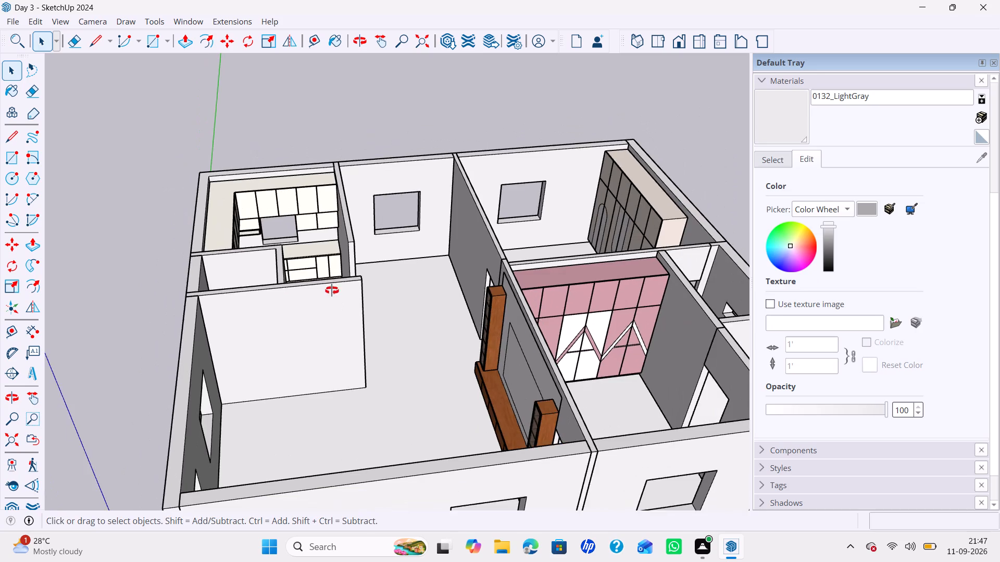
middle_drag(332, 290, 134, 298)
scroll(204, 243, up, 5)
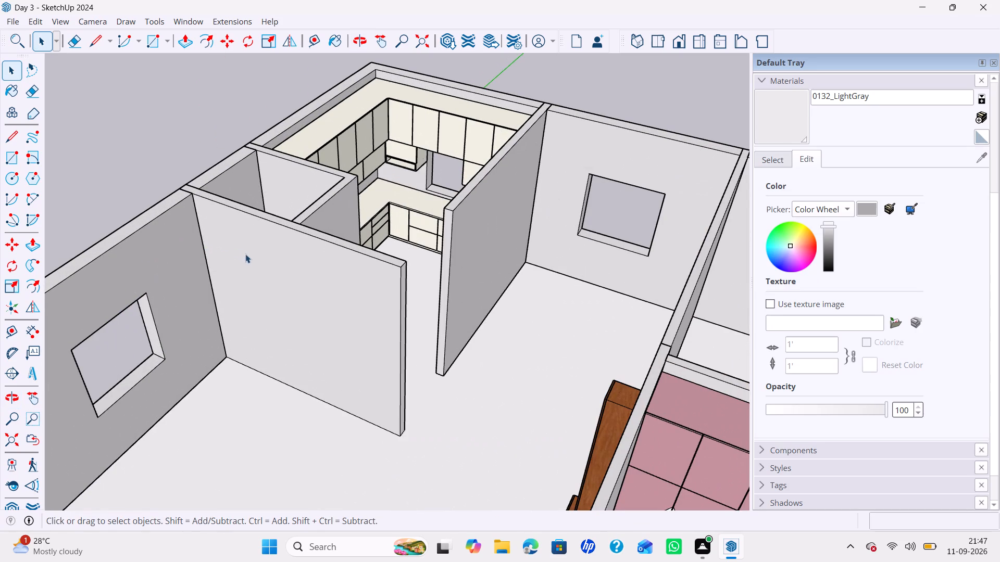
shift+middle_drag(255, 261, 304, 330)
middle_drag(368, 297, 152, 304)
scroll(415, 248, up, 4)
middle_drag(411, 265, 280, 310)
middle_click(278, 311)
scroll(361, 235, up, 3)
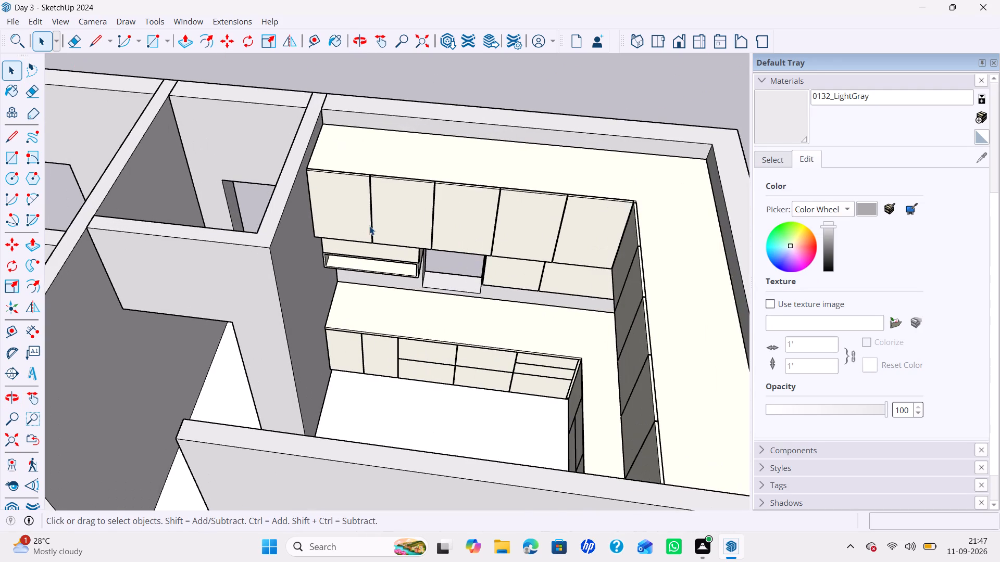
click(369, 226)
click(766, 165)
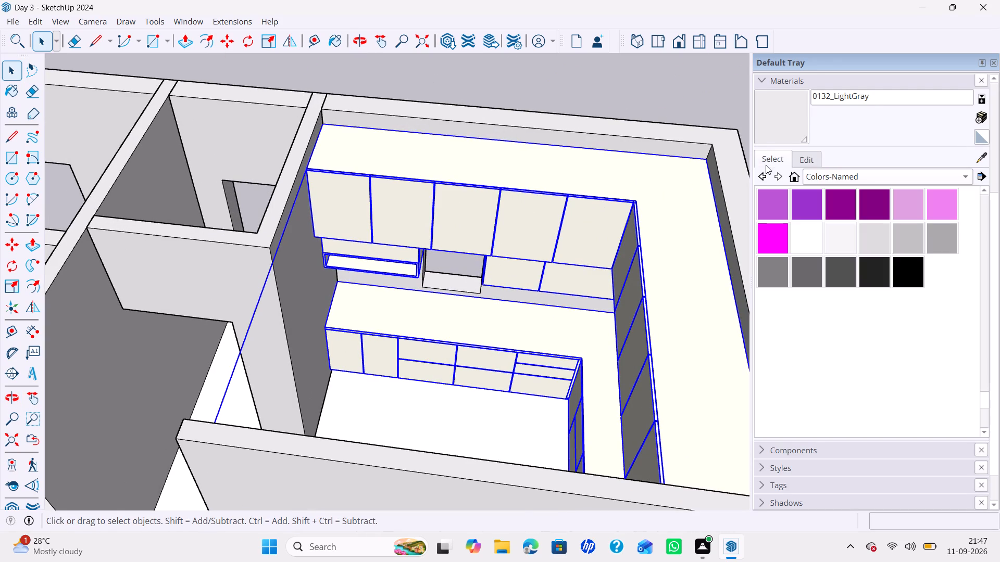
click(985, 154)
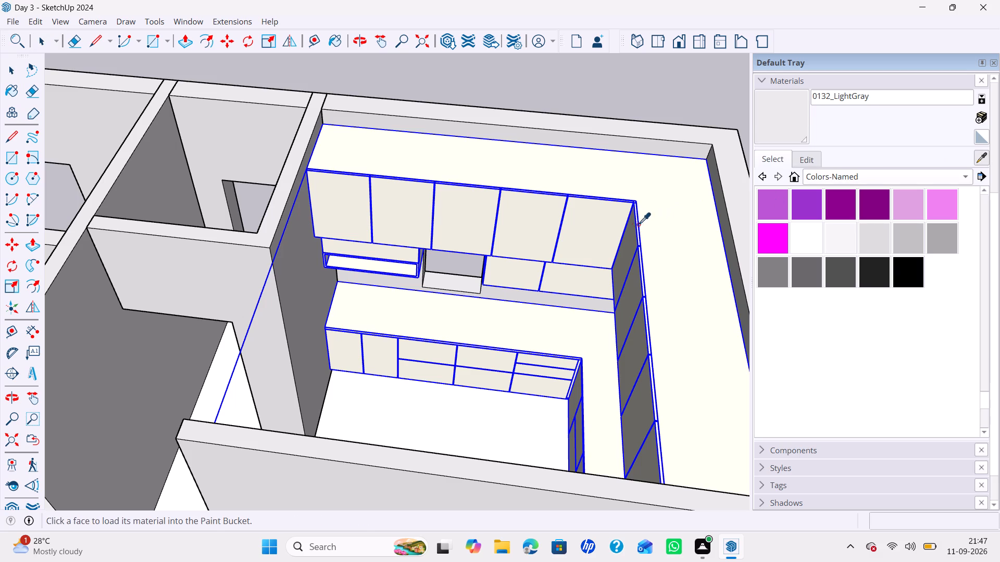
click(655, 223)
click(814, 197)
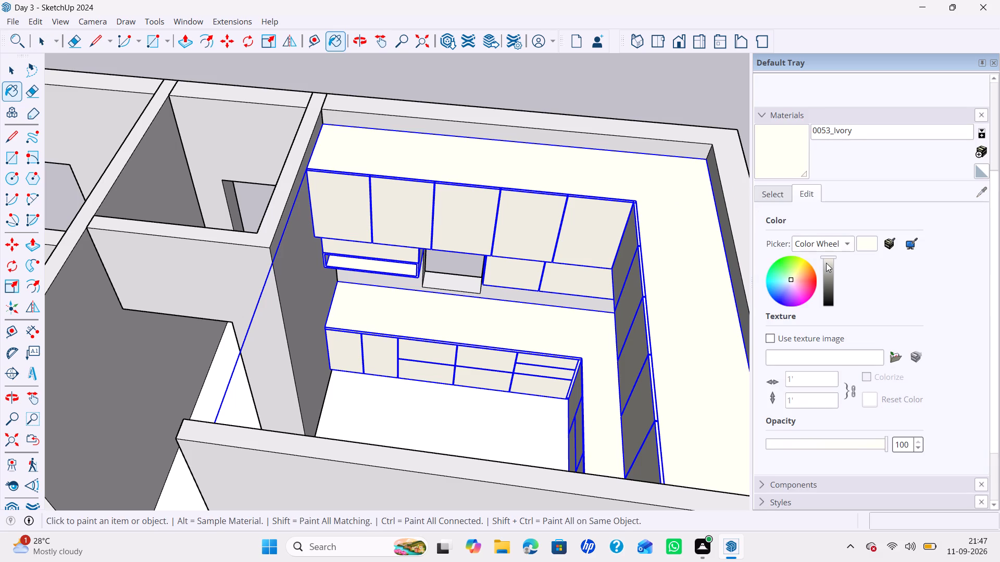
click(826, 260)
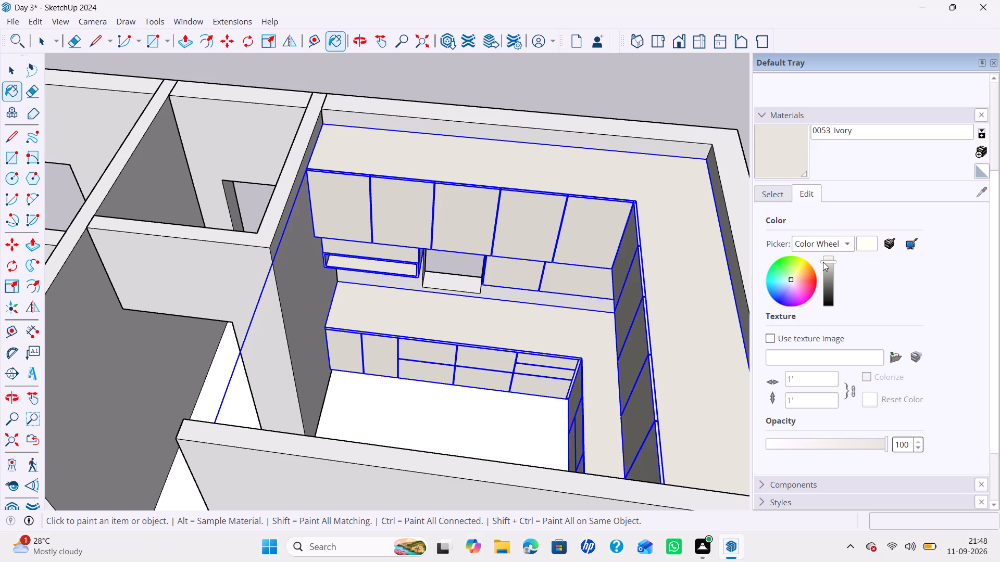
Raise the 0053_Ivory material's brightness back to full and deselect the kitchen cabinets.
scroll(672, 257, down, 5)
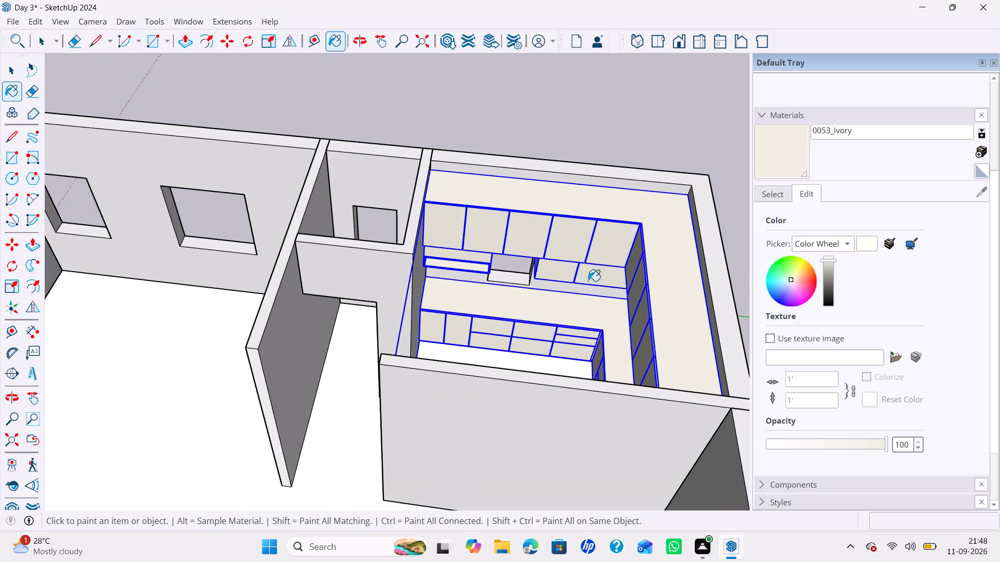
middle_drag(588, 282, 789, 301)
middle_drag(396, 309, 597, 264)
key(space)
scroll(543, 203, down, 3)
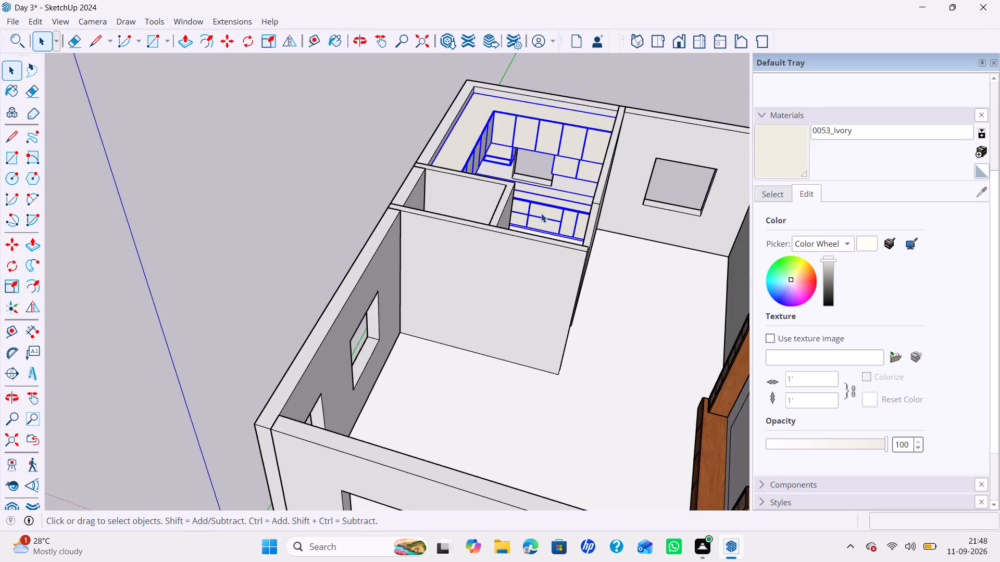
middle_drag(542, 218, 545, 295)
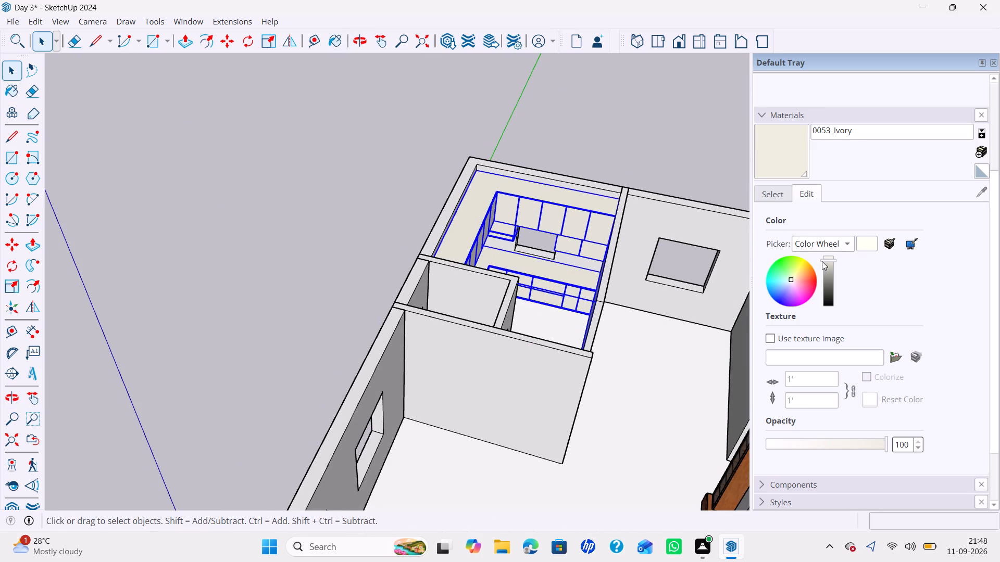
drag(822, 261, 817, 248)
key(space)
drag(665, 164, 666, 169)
Examine the ivory kitchen together with the walls, wardrobes and TV unit from several angles around the house.
scroll(602, 259, down, 1)
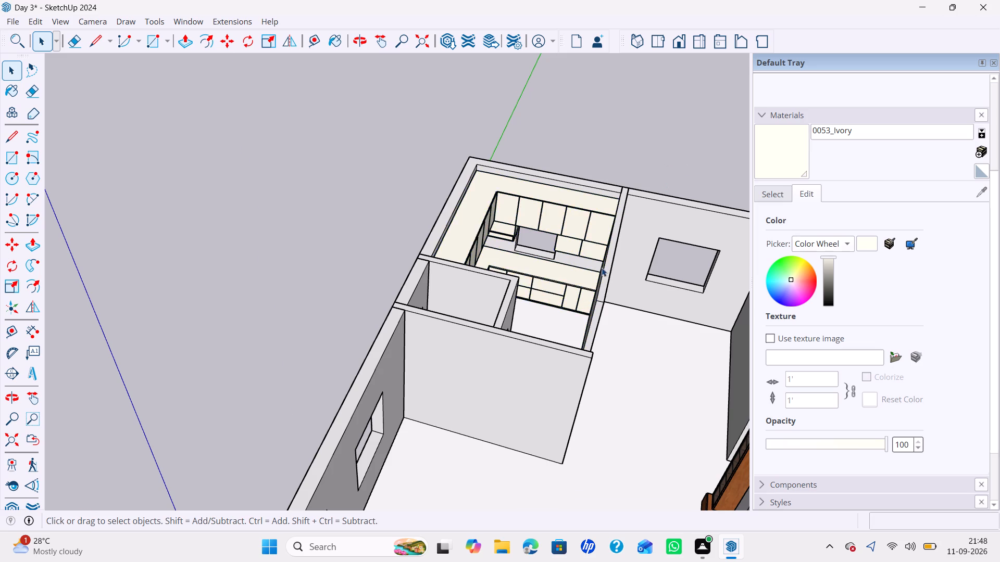
scroll(602, 267, down, 1)
shift+middle_drag(574, 269, 541, 257)
middle_drag(546, 261, 753, 262)
shift+middle_drag(587, 259, 579, 316)
middle_drag(566, 298, 540, 292)
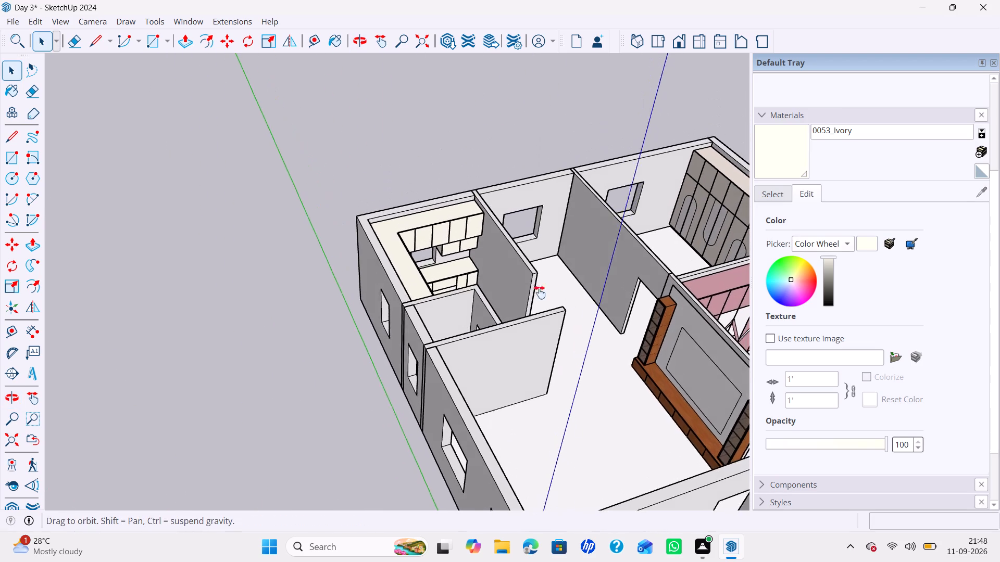
middle_drag(540, 292, 405, 241)
middle_drag(440, 267, 455, 279)
shift+scroll(439, 268, up, 1)
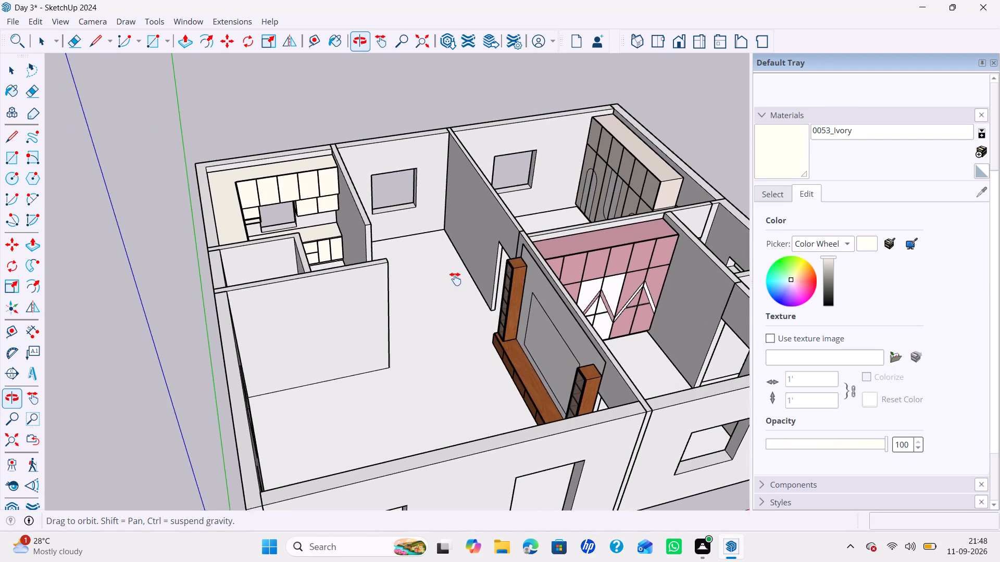
middle_drag(455, 279, 460, 280)
shift+middle_drag(452, 274, 381, 250)
middle_drag(391, 259, 459, 250)
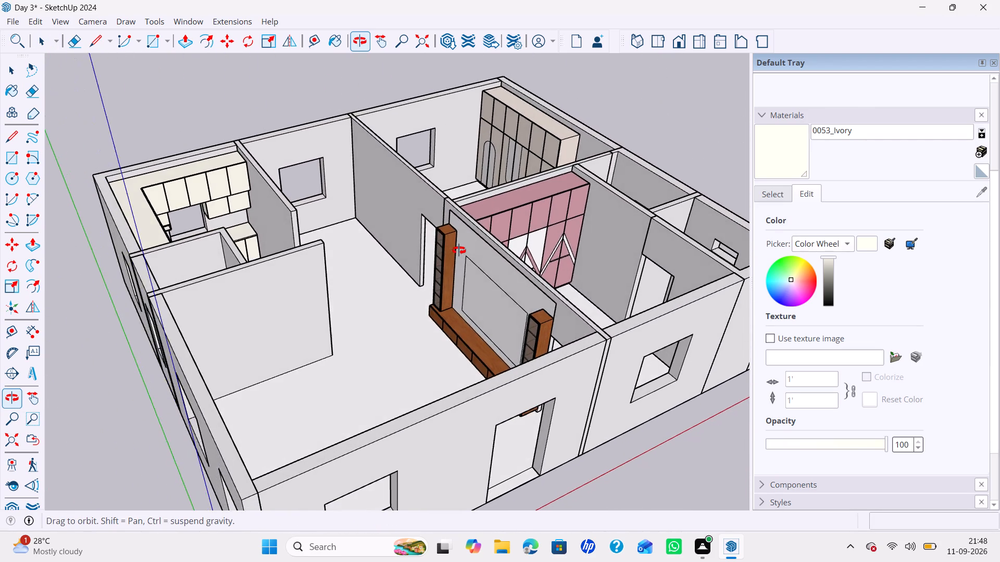
middle_drag(459, 250, 433, 292)
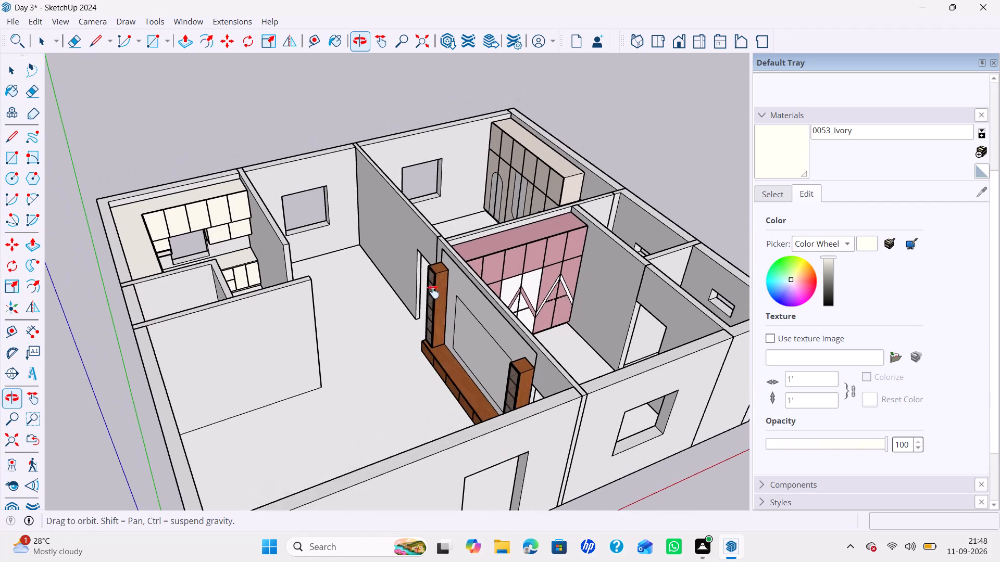
middle_drag(433, 292, 434, 293)
scroll(435, 269, up, 1)
middle_drag(443, 273, 423, 279)
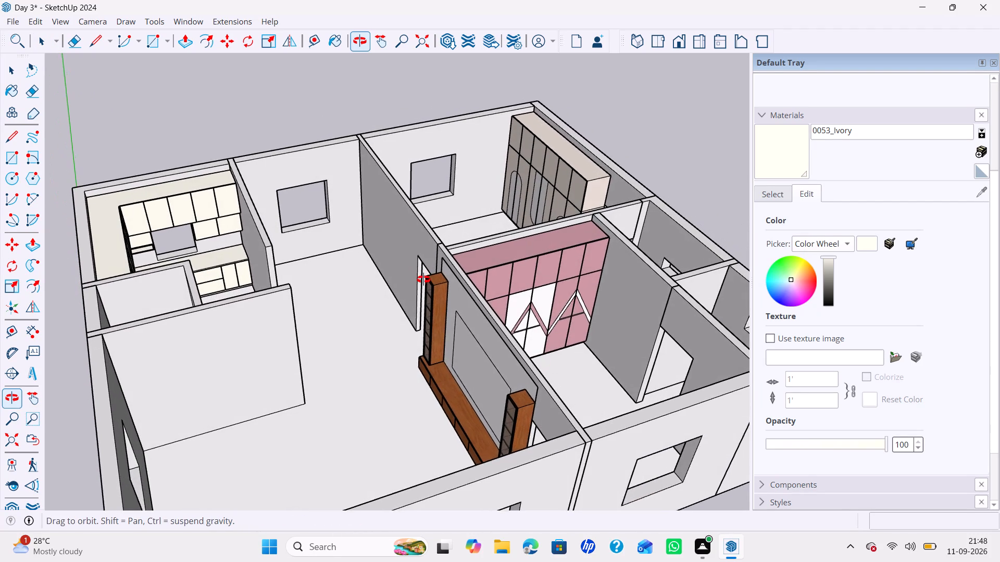
middle_drag(423, 279, 411, 262)
middle_drag(393, 285, 421, 289)
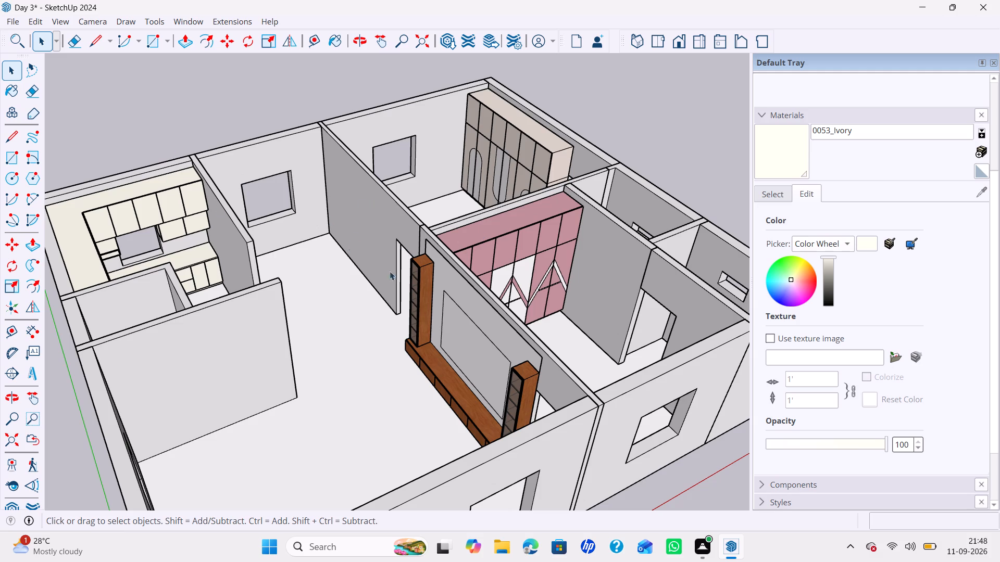
Print the current view of the whole interior with Microsoft Print to PDF, saving it as Day 3 in the Prints folder.
scroll(249, 278, down, 2)
scroll(282, 278, up, 2)
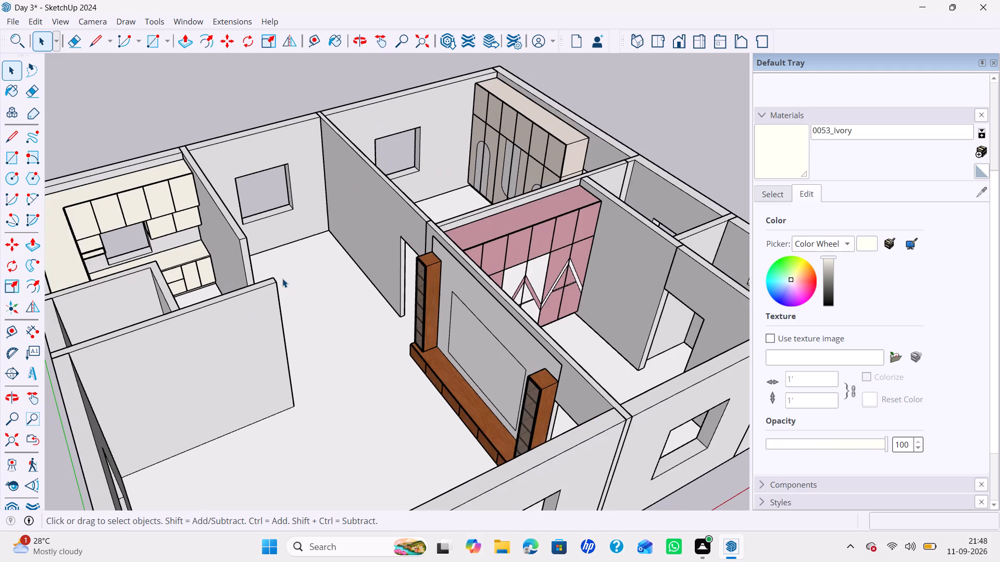
scroll(282, 278, down, 1)
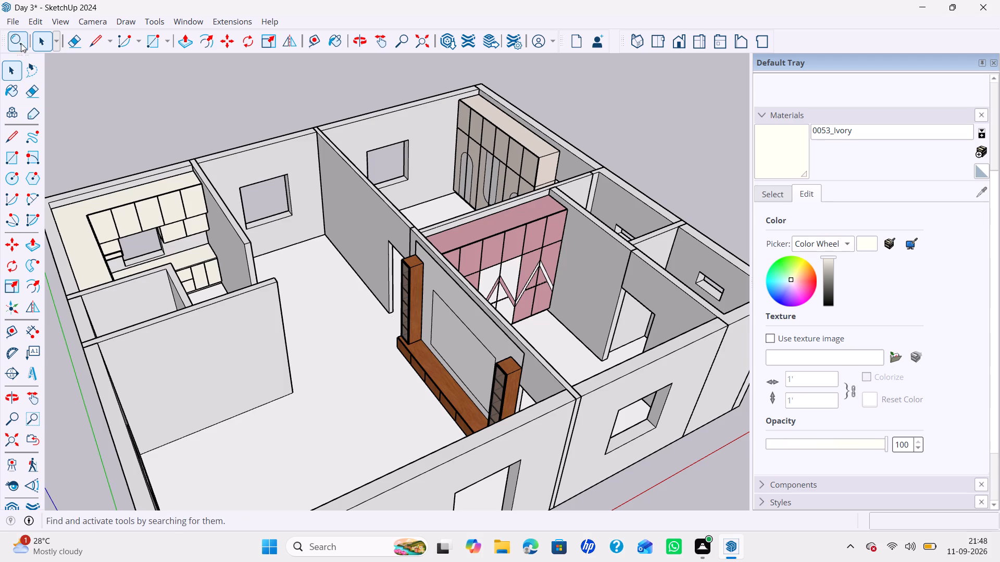
click(12, 22)
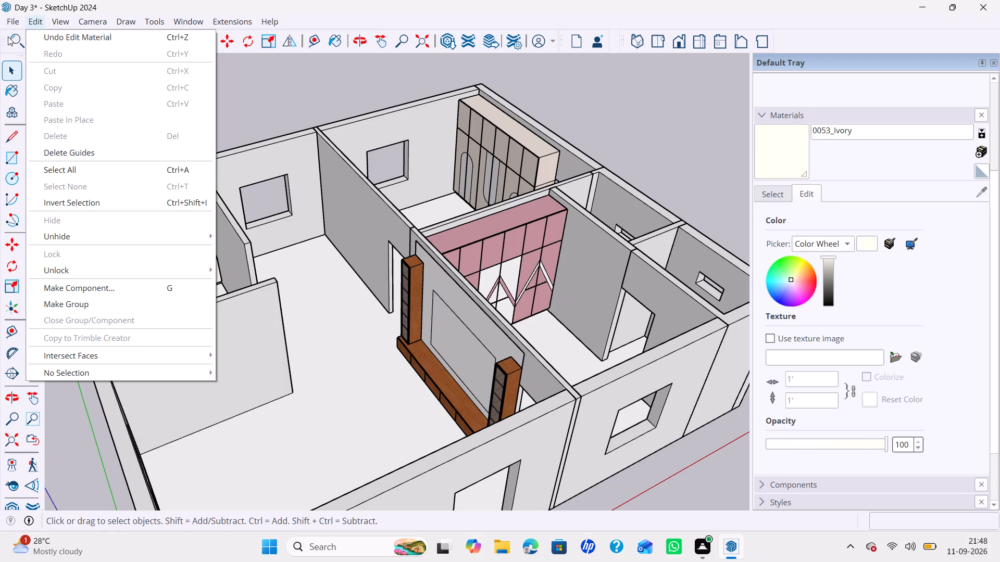
click(67, 260)
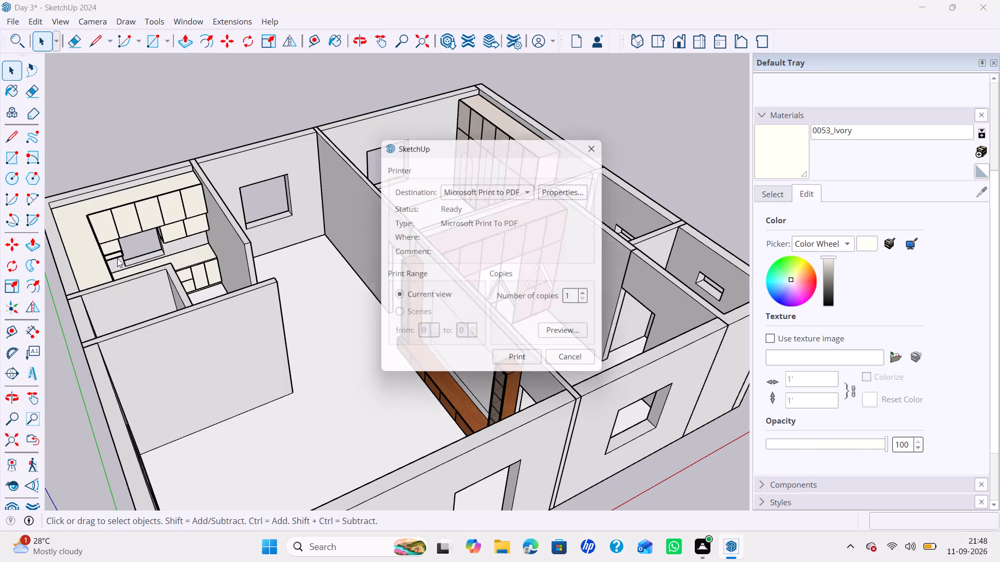
click(533, 367)
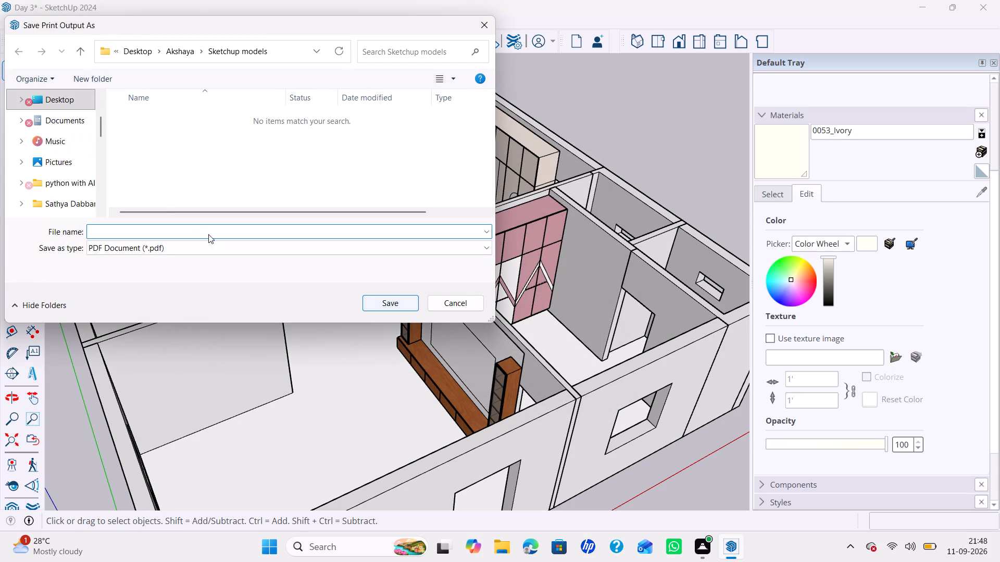
click(194, 55)
click(147, 142)
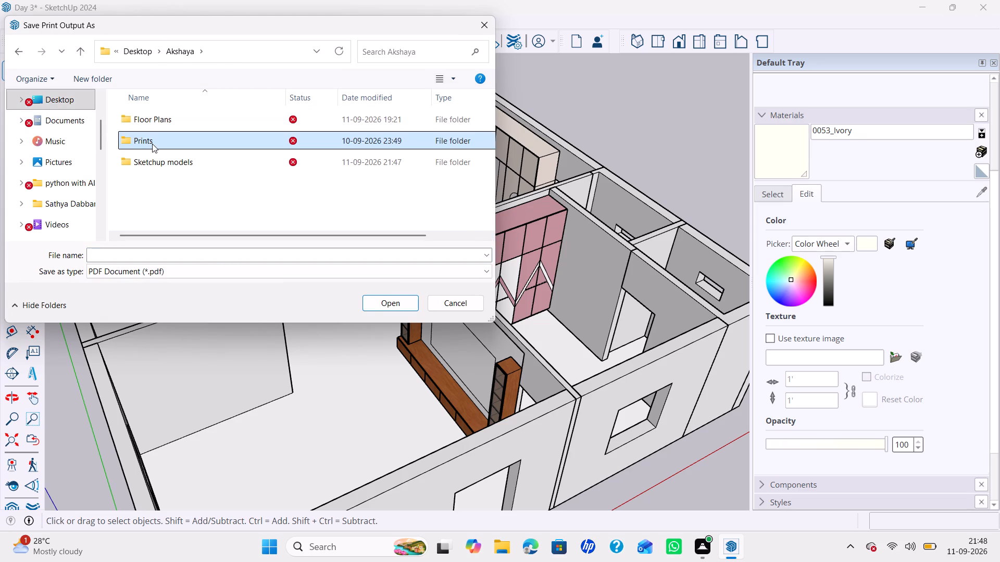
double_click(152, 144)
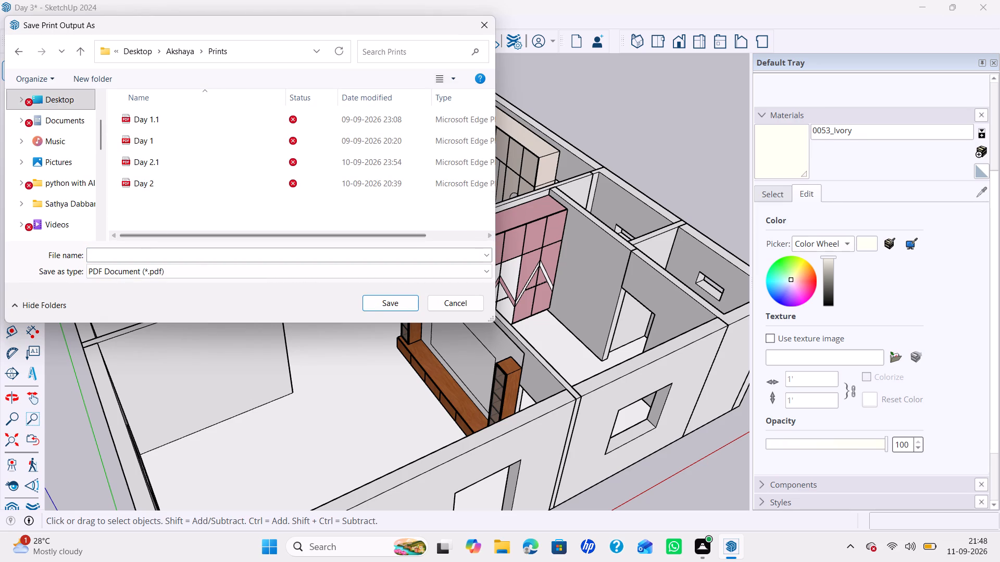
click(140, 250)
text(Day 3)
key(Return)
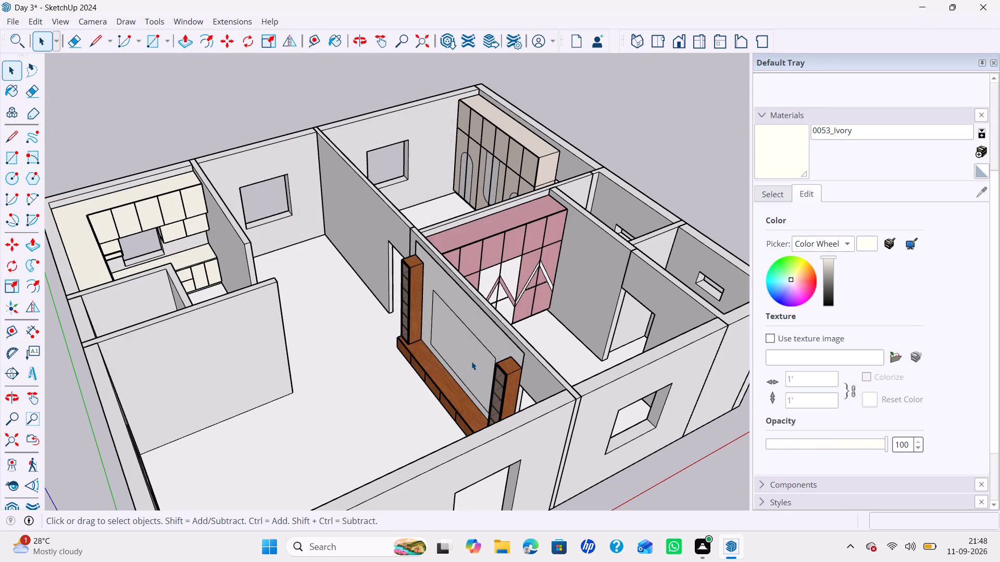
Save the Day 3 model with the whole house in view.
scroll(464, 293, up, 4)
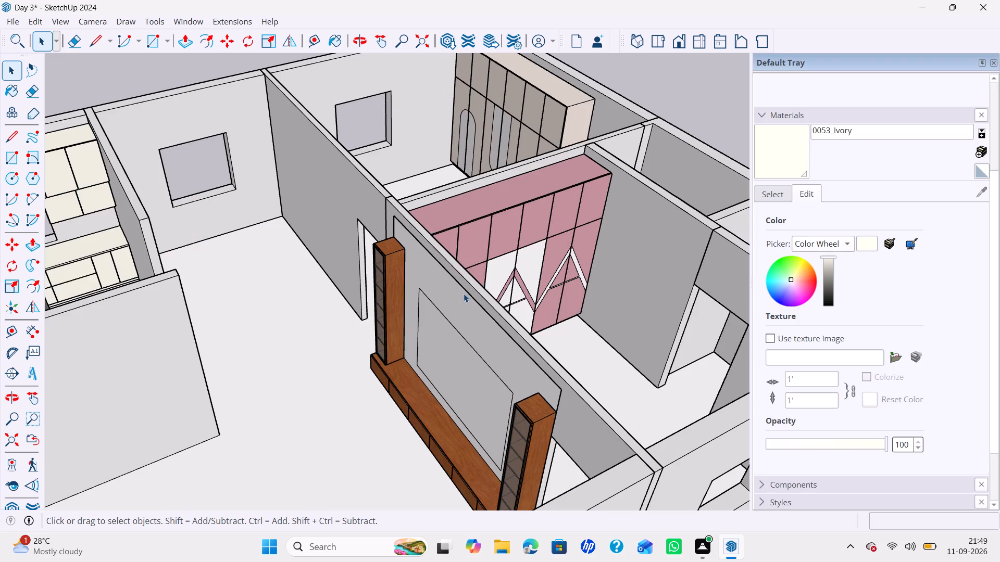
scroll(459, 288, up, 1)
scroll(459, 288, down, 5)
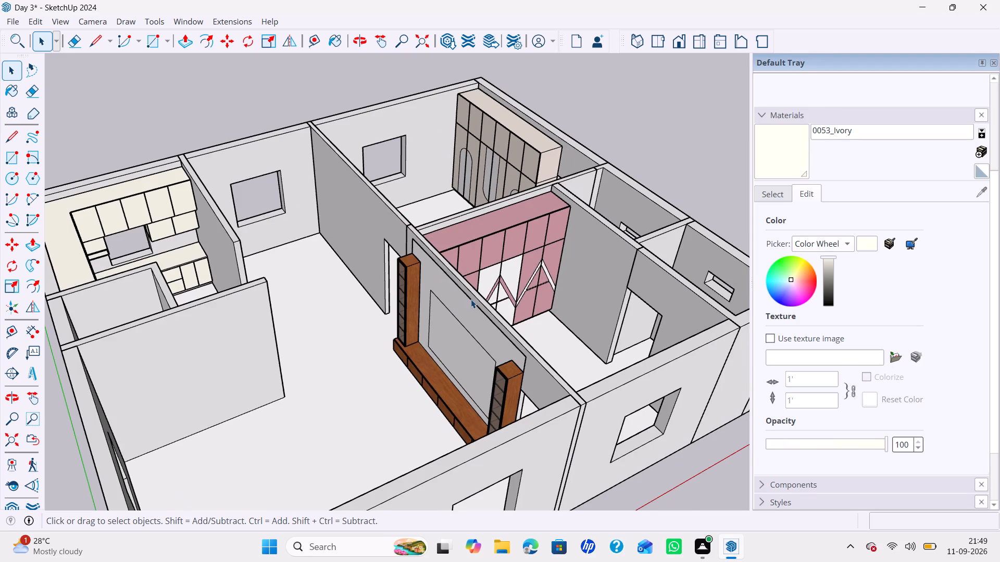
scroll(489, 326, down, 3)
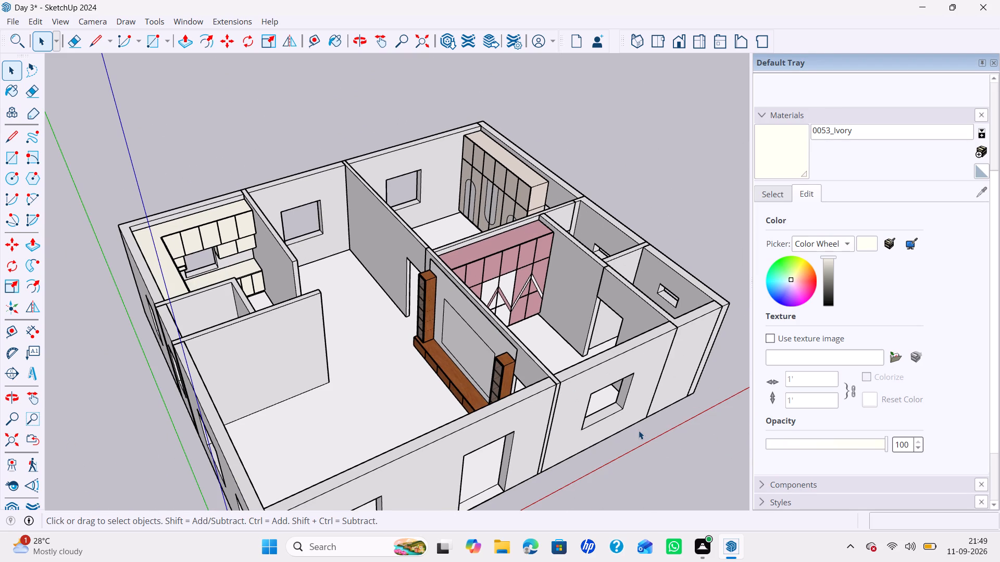
key(ctrl+s)
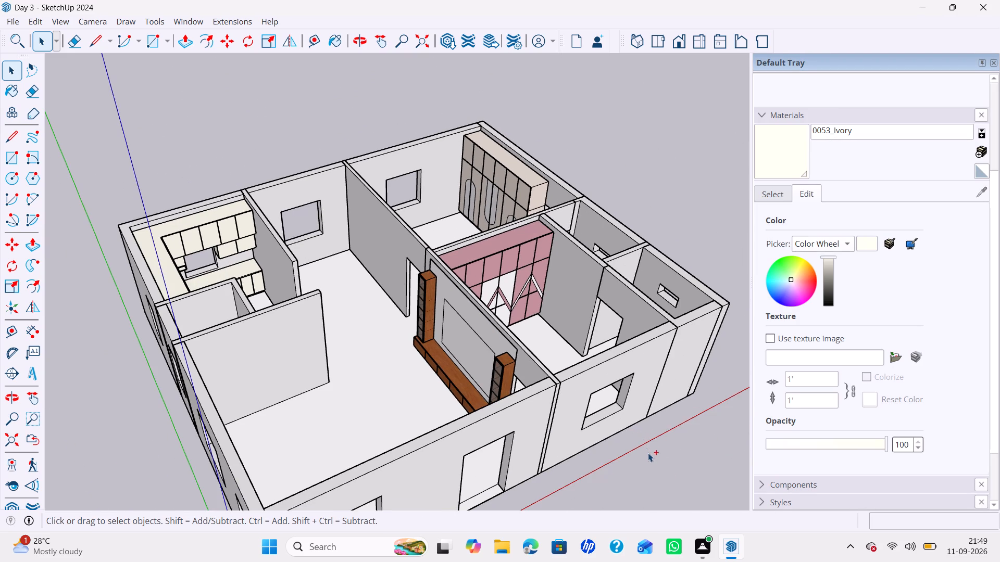
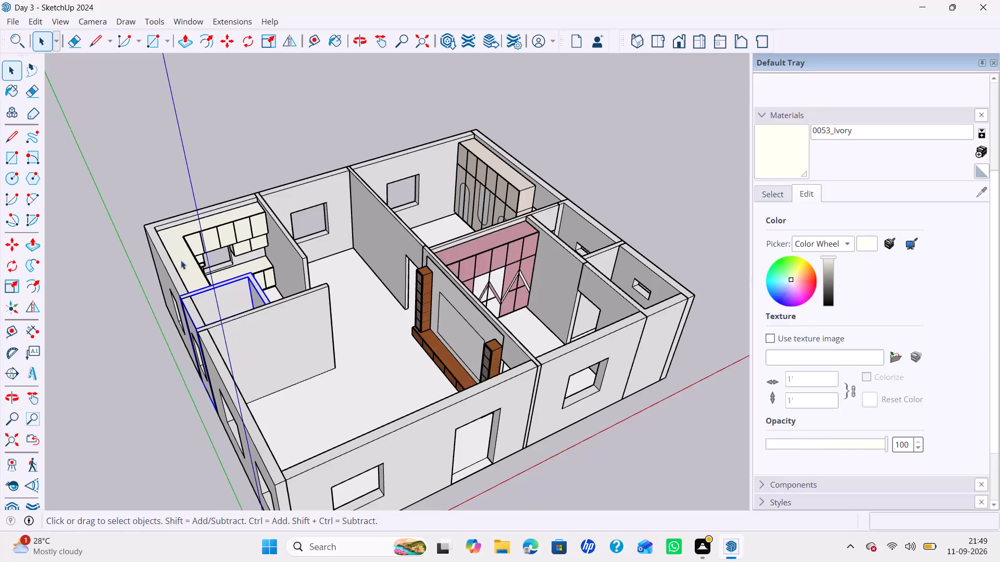
Clear the wall selection and examine the house interior, including the kitchen cabinets, TV unit and both bedroom wardrobes.
click(244, 186)
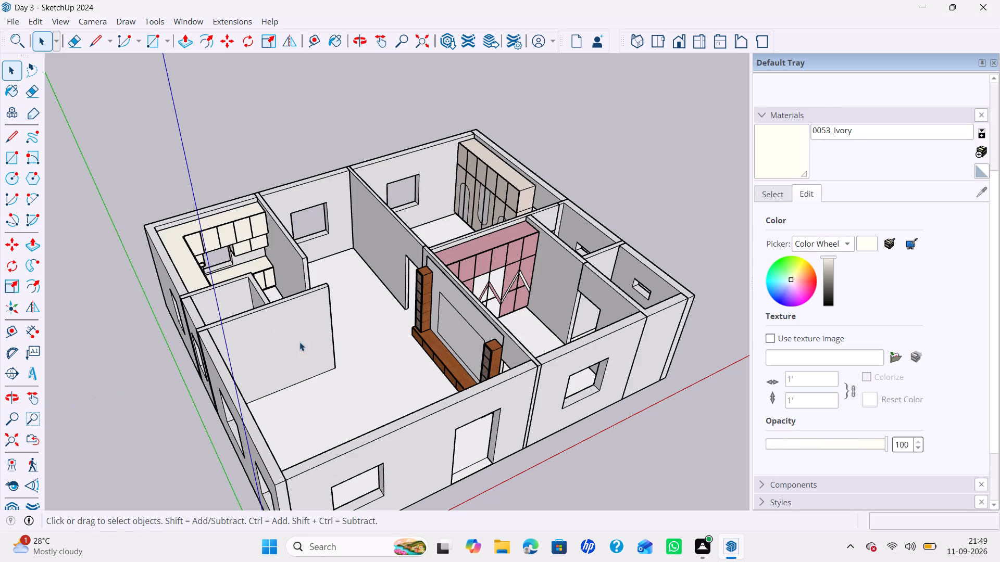
scroll(330, 270, down, 3)
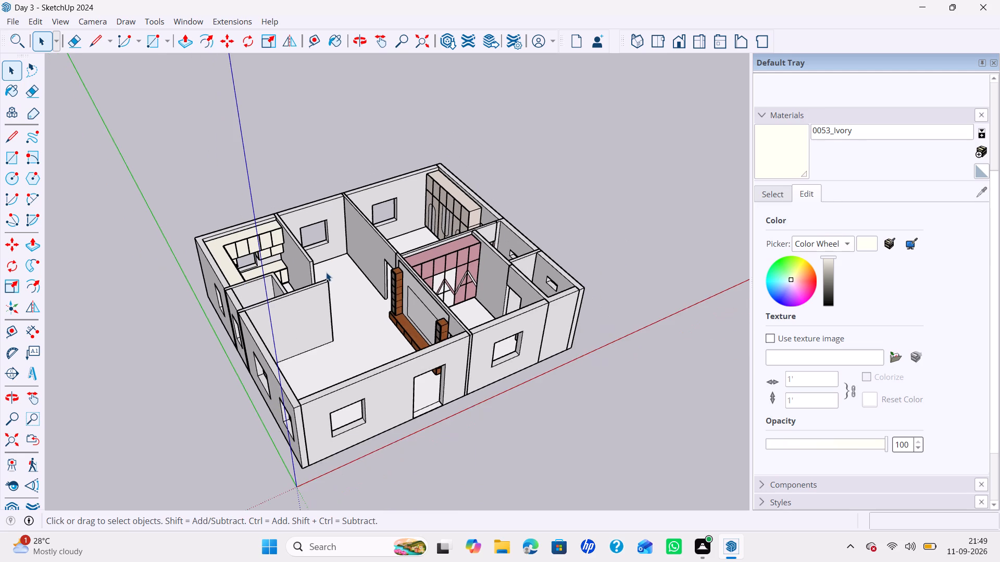
scroll(329, 272, up, 3)
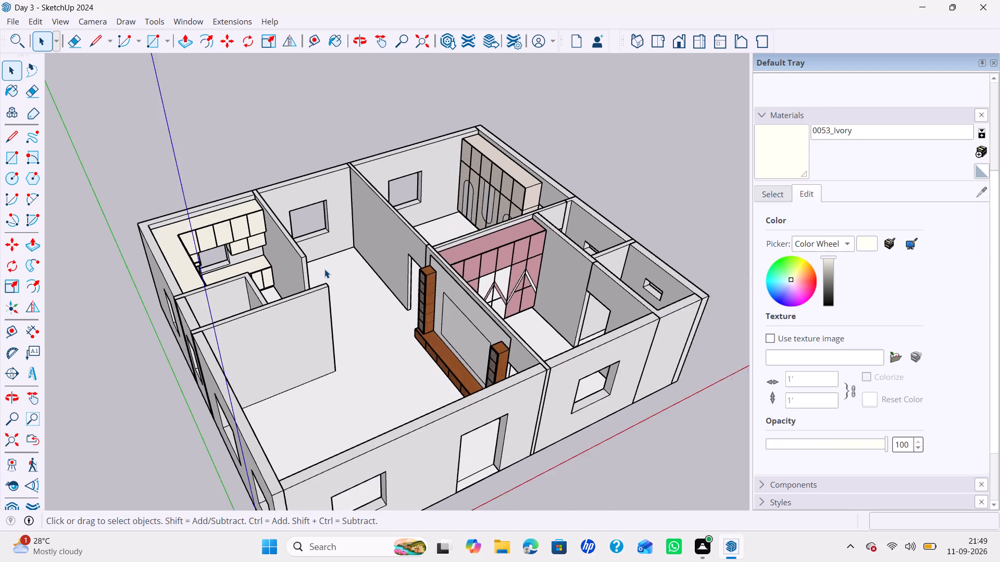
scroll(324, 269, up, 2)
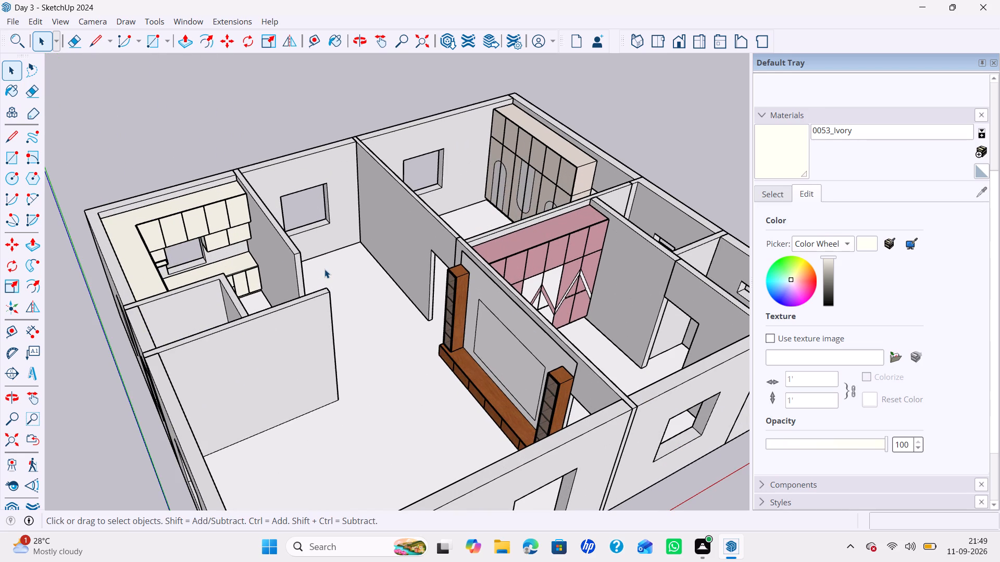
scroll(324, 269, down, 3)
scroll(324, 269, up, 3)
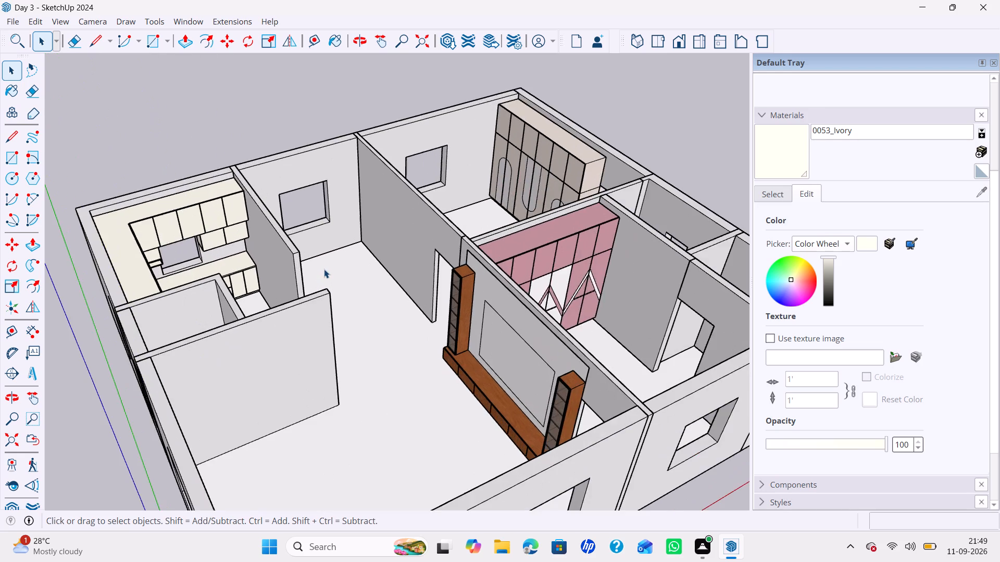
scroll(324, 269, down, 4)
scroll(354, 269, up, 4)
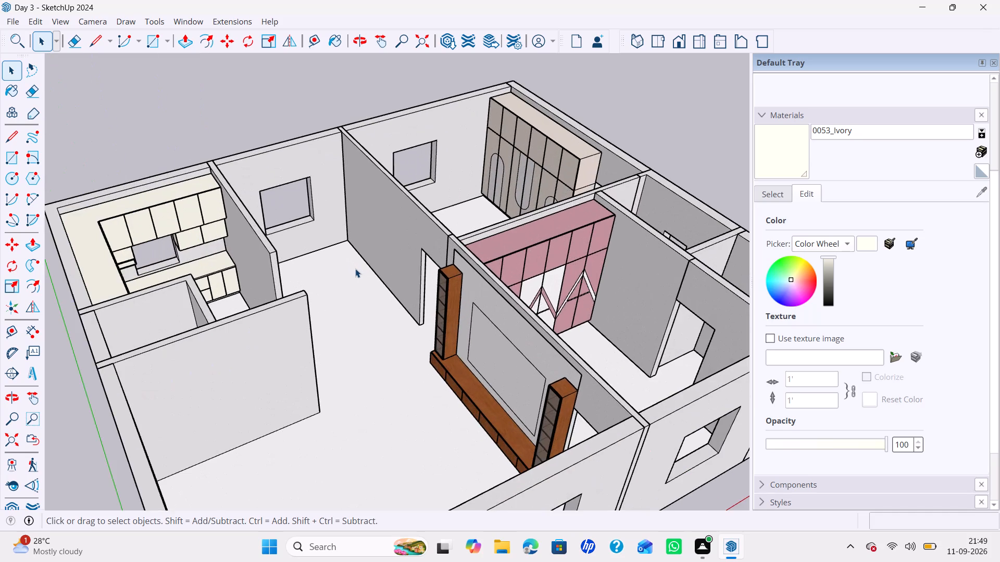
scroll(355, 269, down, 6)
scroll(345, 260, up, 5)
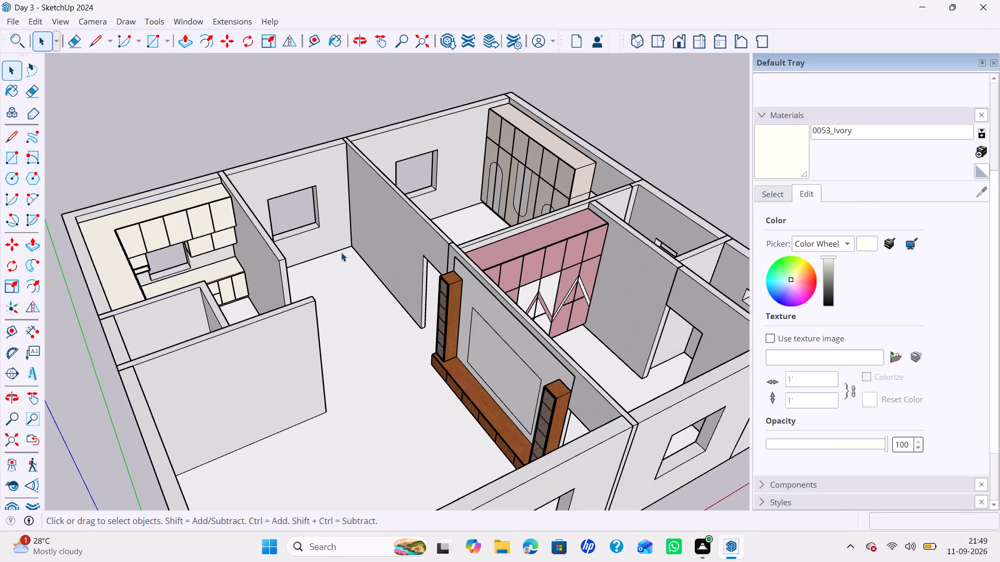
scroll(337, 250, down, 2)
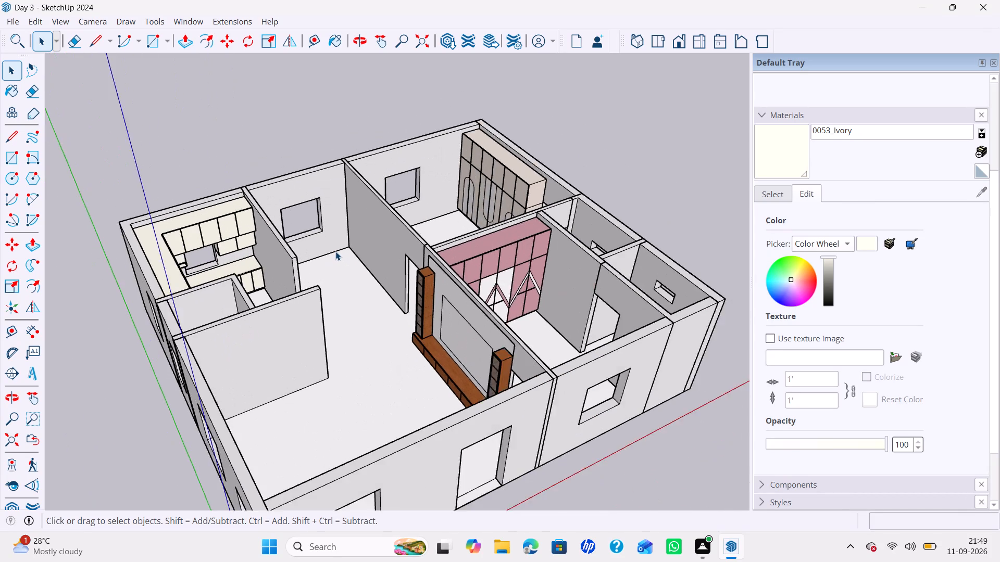
scroll(335, 251, down, 3)
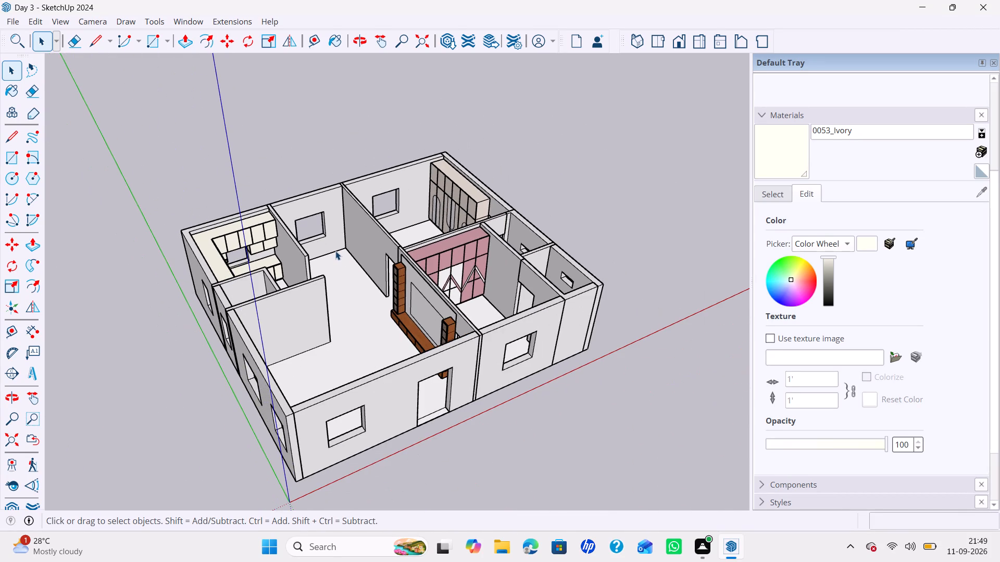
scroll(335, 248, up, 5)
scroll(335, 248, down, 6)
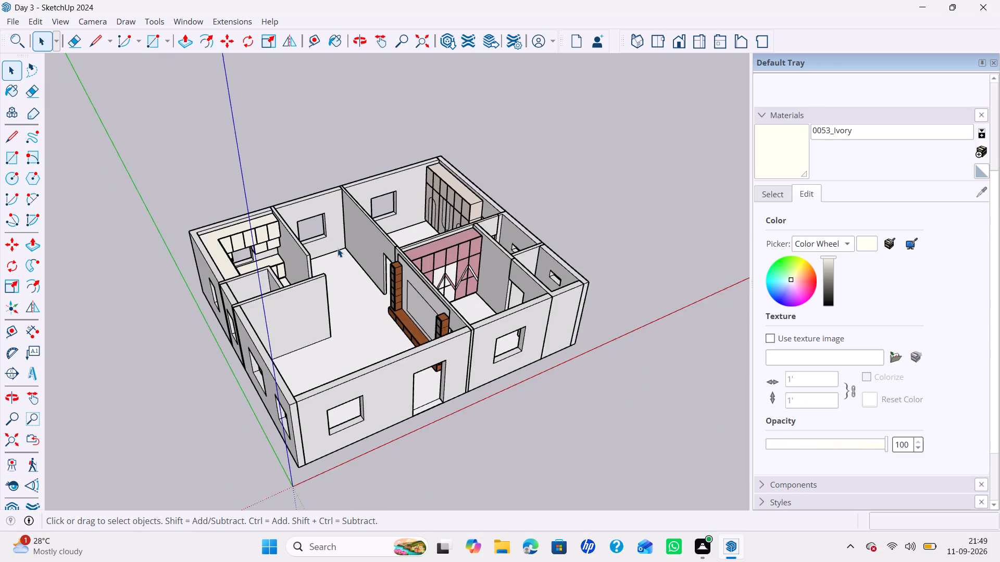
scroll(337, 248, down, 1)
scroll(399, 237, up, 6)
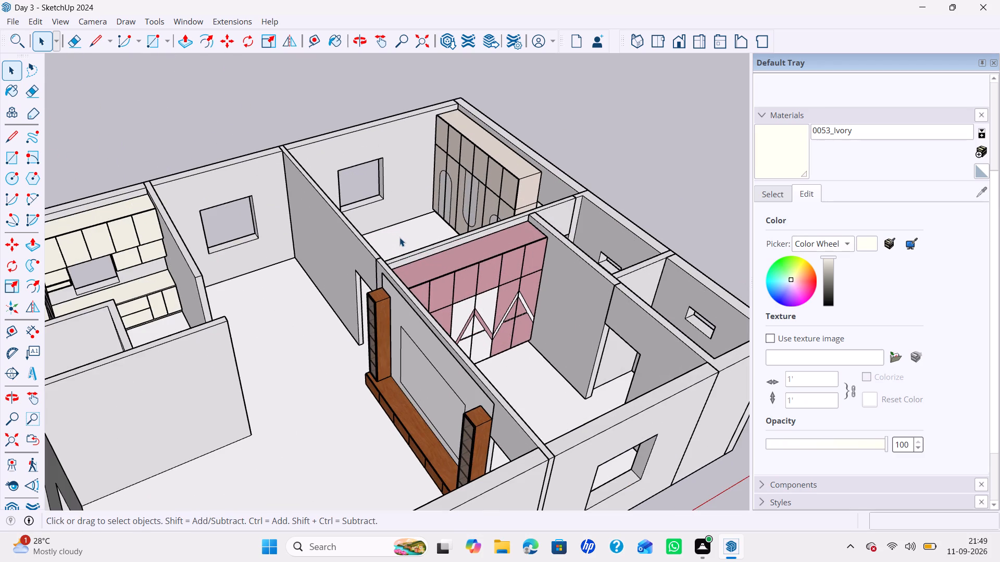
scroll(399, 237, down, 6)
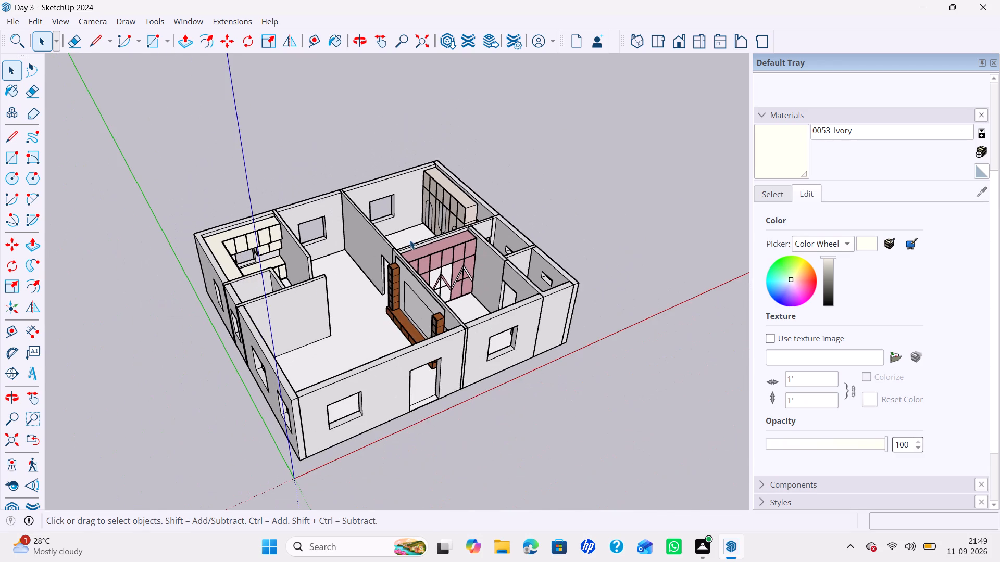
scroll(410, 240, up, 7)
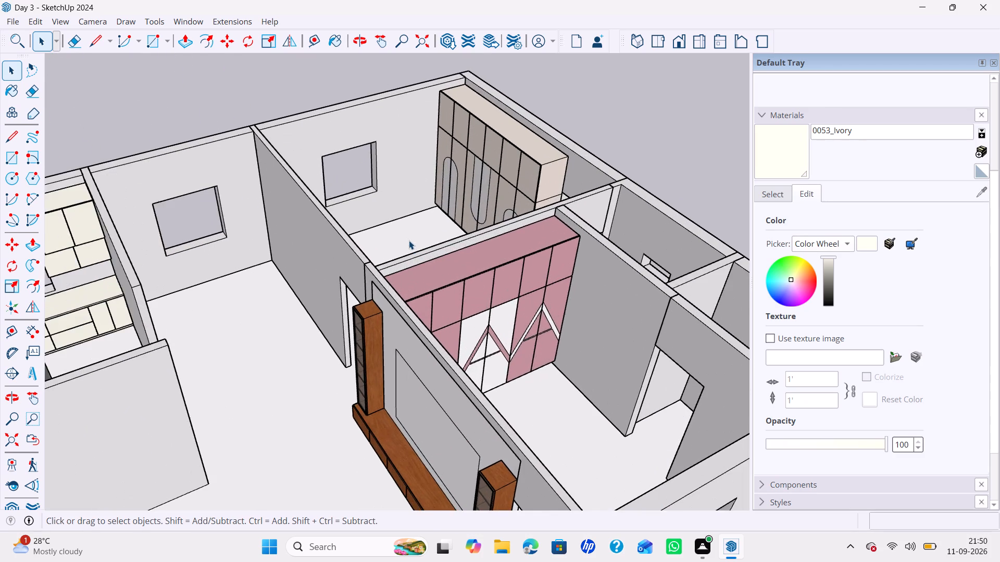
scroll(409, 240, up, 1)
scroll(409, 240, down, 8)
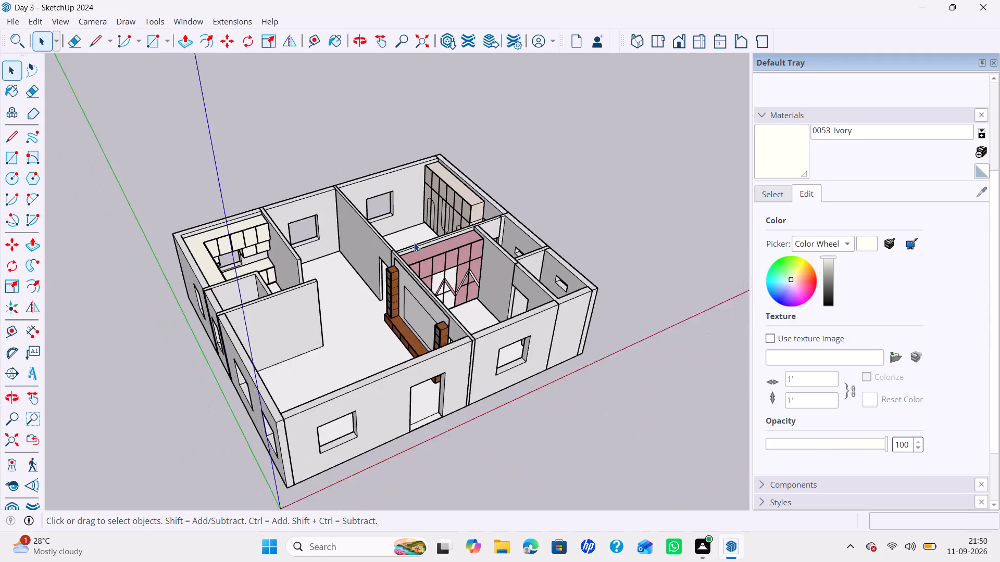
scroll(414, 242, down, 7)
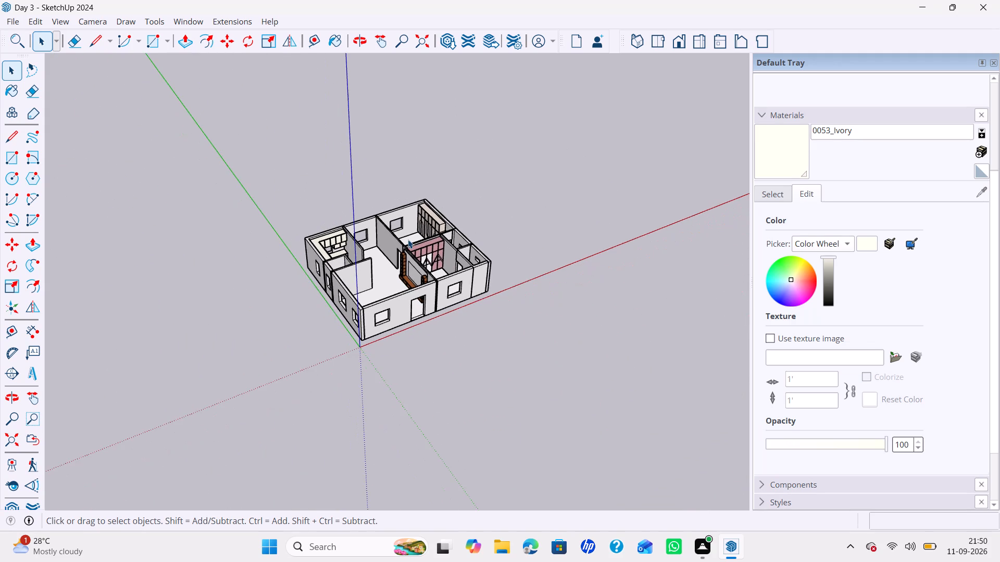
scroll(408, 239, down, 3)
scroll(408, 239, up, 6)
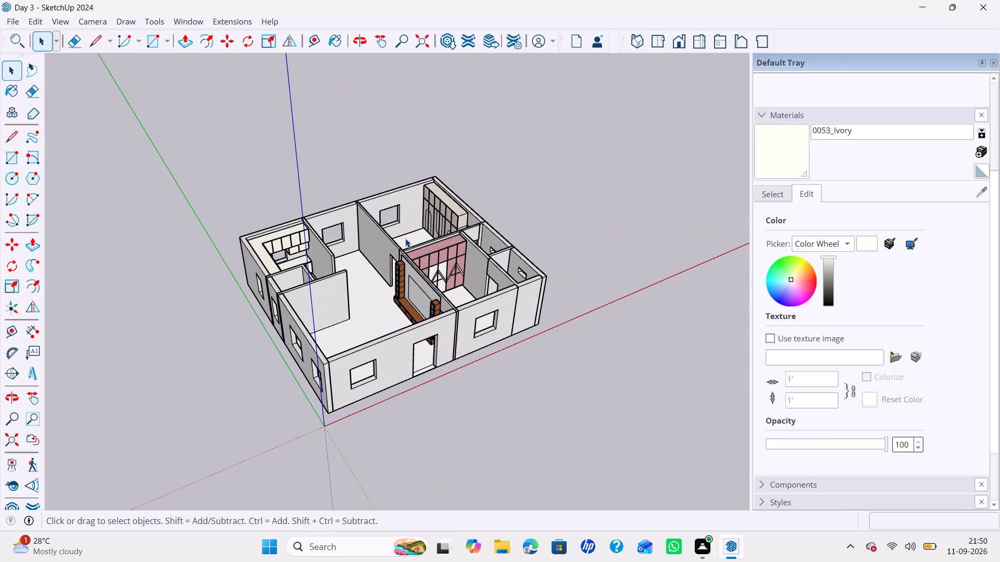
scroll(405, 238, up, 8)
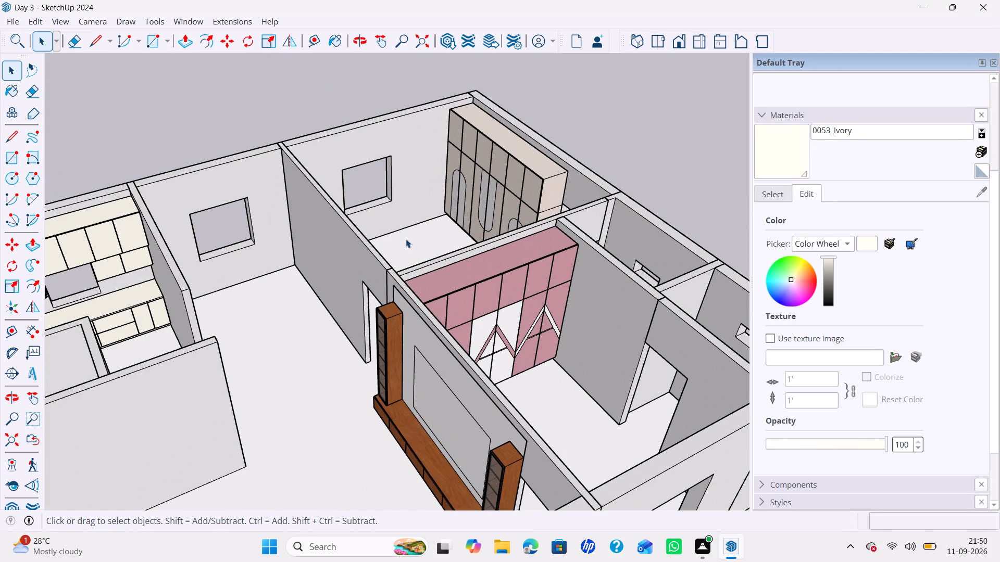
scroll(408, 239, down, 5)
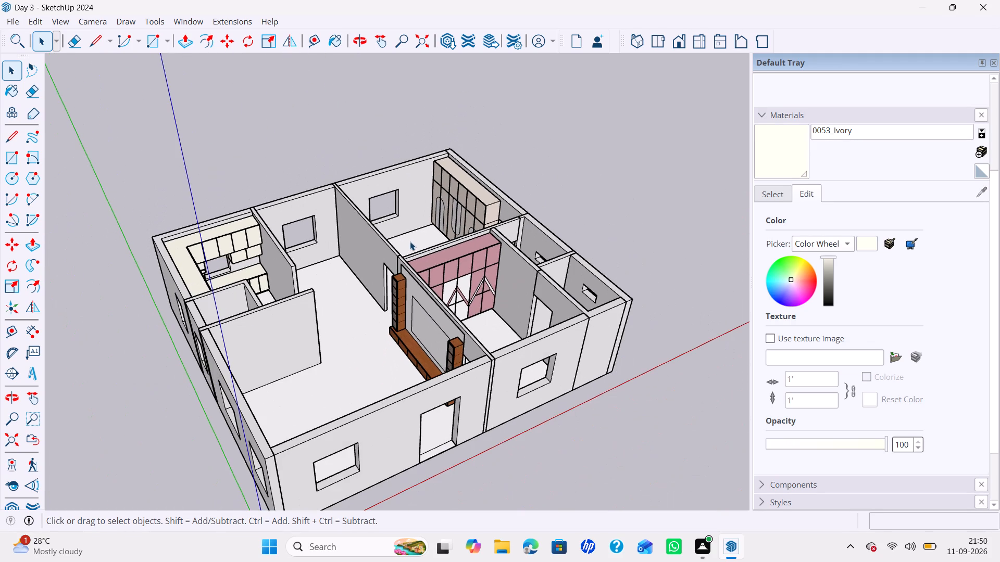
scroll(410, 241, down, 3)
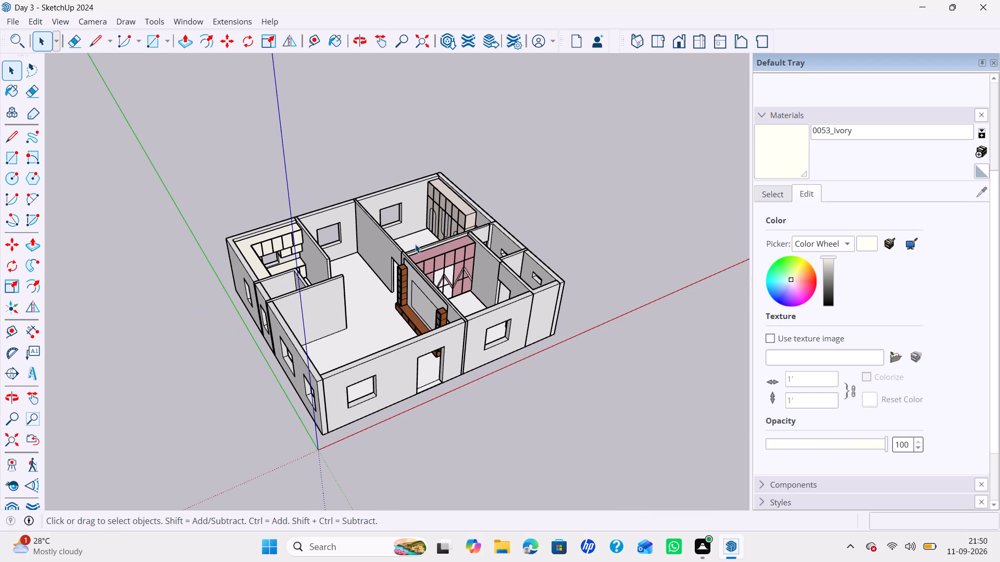
scroll(433, 253, down, 3)
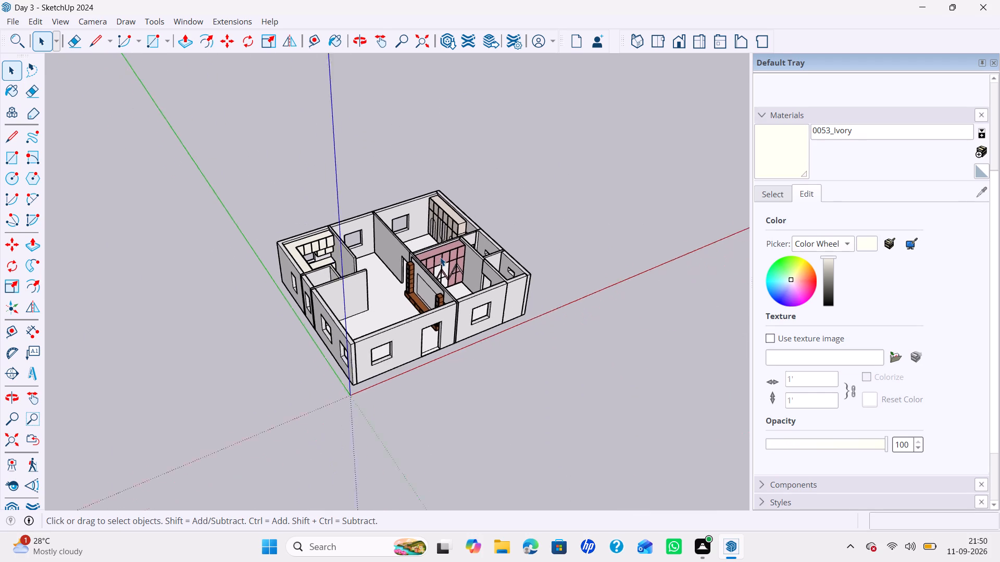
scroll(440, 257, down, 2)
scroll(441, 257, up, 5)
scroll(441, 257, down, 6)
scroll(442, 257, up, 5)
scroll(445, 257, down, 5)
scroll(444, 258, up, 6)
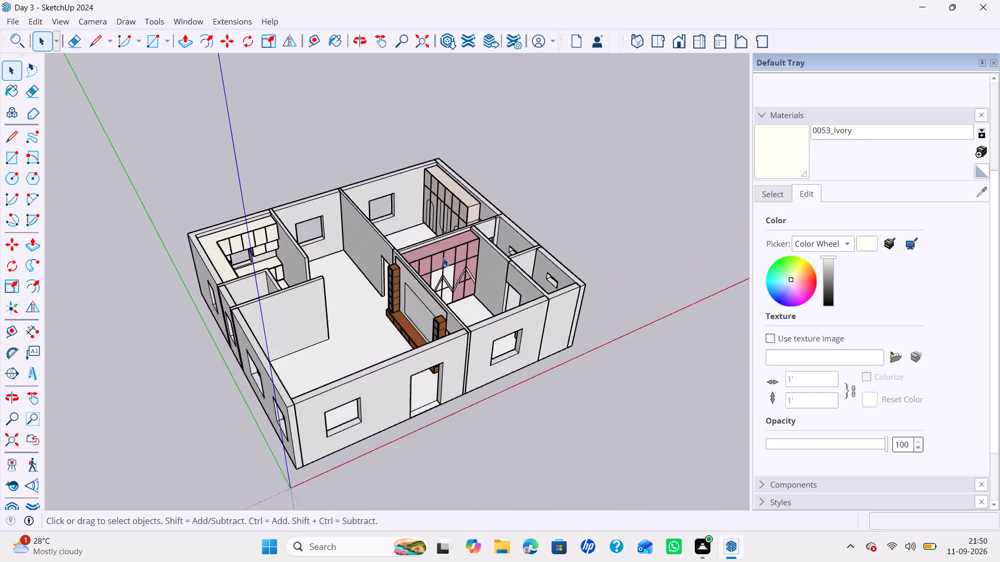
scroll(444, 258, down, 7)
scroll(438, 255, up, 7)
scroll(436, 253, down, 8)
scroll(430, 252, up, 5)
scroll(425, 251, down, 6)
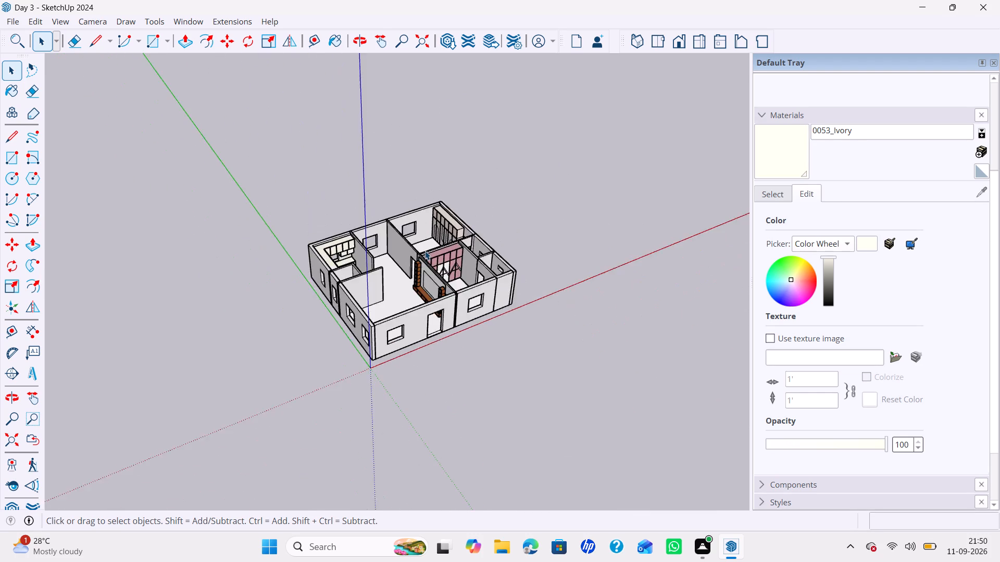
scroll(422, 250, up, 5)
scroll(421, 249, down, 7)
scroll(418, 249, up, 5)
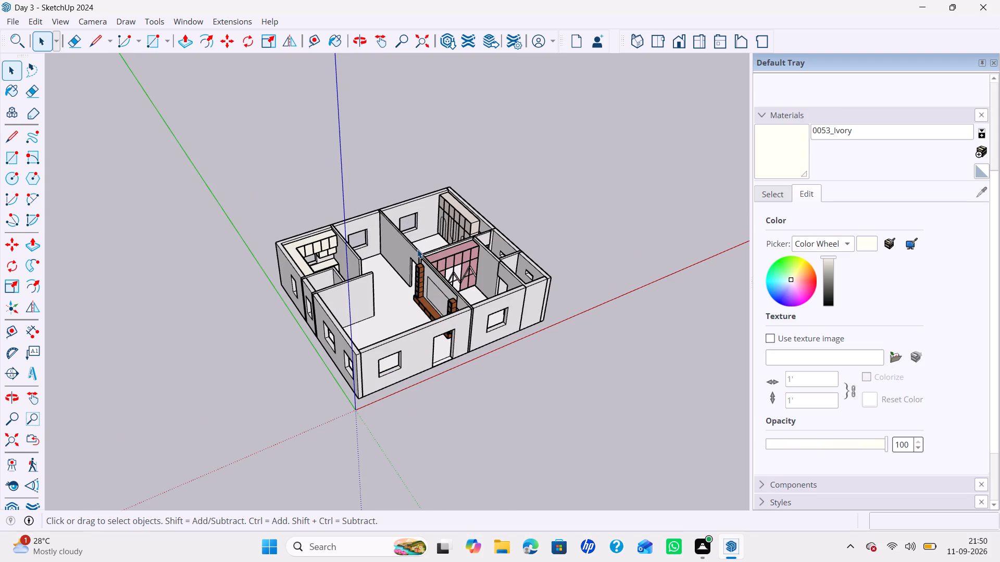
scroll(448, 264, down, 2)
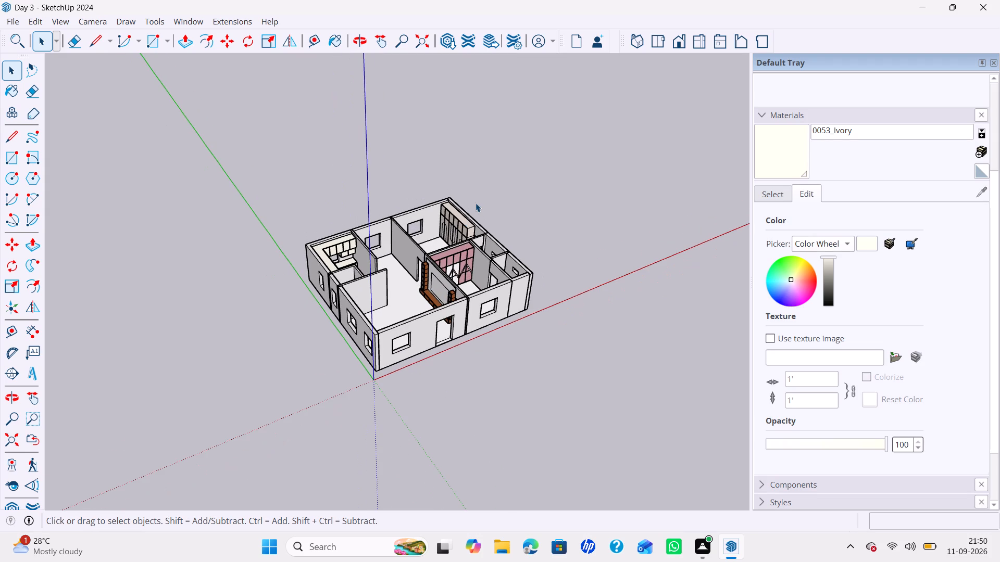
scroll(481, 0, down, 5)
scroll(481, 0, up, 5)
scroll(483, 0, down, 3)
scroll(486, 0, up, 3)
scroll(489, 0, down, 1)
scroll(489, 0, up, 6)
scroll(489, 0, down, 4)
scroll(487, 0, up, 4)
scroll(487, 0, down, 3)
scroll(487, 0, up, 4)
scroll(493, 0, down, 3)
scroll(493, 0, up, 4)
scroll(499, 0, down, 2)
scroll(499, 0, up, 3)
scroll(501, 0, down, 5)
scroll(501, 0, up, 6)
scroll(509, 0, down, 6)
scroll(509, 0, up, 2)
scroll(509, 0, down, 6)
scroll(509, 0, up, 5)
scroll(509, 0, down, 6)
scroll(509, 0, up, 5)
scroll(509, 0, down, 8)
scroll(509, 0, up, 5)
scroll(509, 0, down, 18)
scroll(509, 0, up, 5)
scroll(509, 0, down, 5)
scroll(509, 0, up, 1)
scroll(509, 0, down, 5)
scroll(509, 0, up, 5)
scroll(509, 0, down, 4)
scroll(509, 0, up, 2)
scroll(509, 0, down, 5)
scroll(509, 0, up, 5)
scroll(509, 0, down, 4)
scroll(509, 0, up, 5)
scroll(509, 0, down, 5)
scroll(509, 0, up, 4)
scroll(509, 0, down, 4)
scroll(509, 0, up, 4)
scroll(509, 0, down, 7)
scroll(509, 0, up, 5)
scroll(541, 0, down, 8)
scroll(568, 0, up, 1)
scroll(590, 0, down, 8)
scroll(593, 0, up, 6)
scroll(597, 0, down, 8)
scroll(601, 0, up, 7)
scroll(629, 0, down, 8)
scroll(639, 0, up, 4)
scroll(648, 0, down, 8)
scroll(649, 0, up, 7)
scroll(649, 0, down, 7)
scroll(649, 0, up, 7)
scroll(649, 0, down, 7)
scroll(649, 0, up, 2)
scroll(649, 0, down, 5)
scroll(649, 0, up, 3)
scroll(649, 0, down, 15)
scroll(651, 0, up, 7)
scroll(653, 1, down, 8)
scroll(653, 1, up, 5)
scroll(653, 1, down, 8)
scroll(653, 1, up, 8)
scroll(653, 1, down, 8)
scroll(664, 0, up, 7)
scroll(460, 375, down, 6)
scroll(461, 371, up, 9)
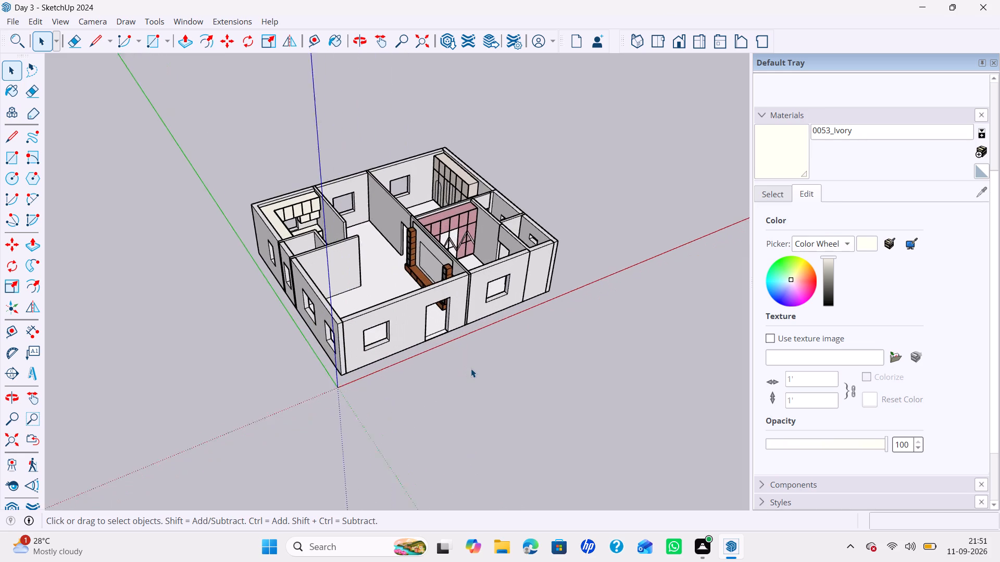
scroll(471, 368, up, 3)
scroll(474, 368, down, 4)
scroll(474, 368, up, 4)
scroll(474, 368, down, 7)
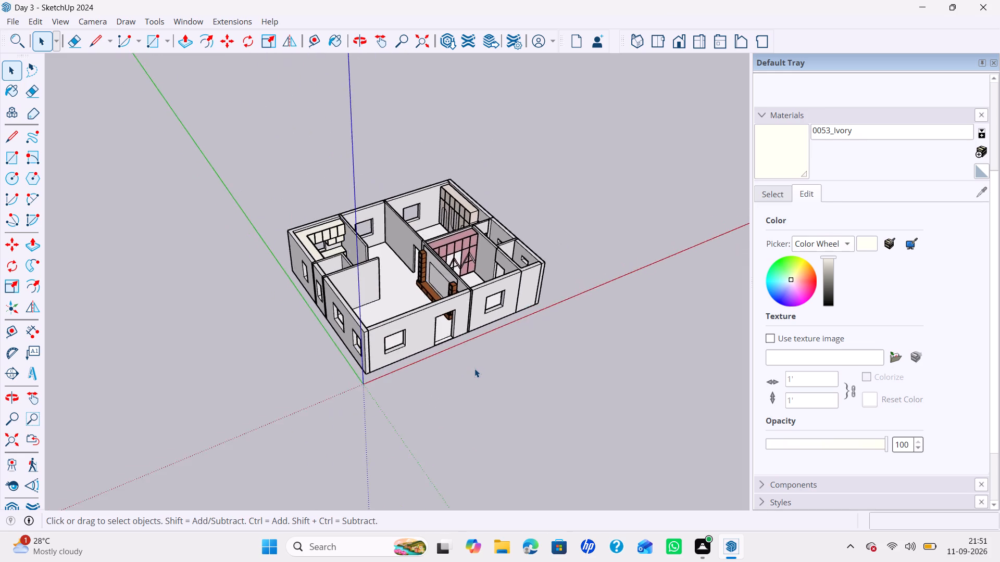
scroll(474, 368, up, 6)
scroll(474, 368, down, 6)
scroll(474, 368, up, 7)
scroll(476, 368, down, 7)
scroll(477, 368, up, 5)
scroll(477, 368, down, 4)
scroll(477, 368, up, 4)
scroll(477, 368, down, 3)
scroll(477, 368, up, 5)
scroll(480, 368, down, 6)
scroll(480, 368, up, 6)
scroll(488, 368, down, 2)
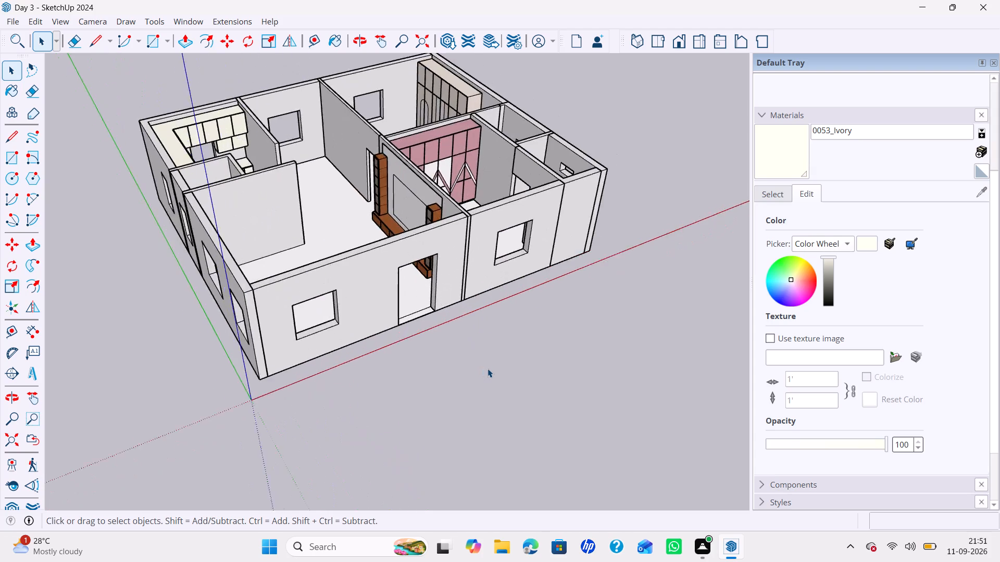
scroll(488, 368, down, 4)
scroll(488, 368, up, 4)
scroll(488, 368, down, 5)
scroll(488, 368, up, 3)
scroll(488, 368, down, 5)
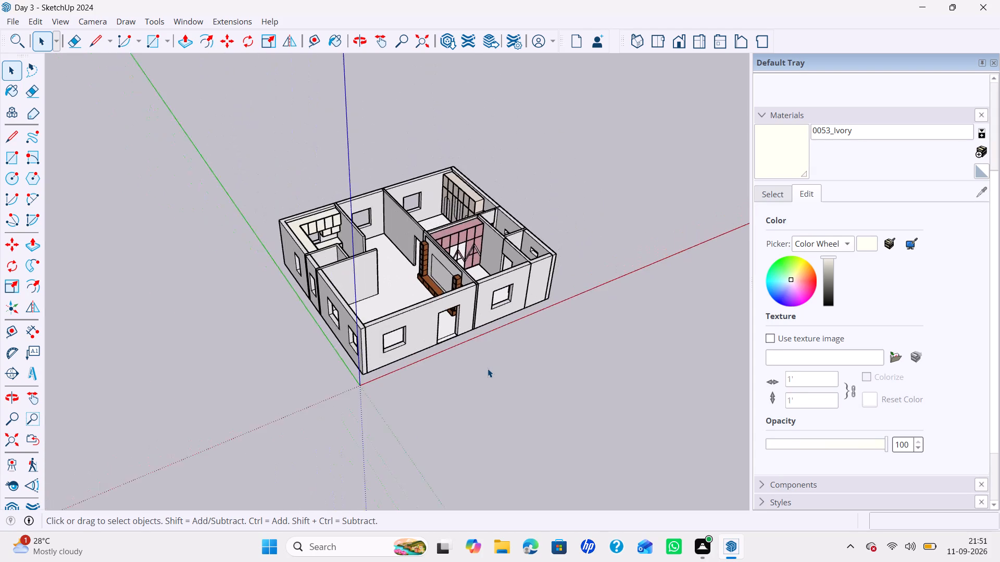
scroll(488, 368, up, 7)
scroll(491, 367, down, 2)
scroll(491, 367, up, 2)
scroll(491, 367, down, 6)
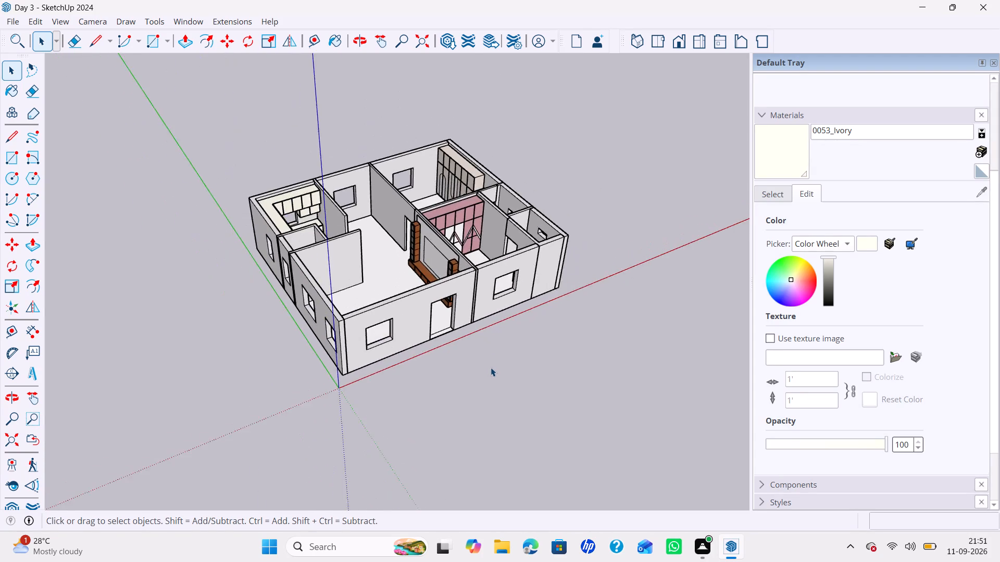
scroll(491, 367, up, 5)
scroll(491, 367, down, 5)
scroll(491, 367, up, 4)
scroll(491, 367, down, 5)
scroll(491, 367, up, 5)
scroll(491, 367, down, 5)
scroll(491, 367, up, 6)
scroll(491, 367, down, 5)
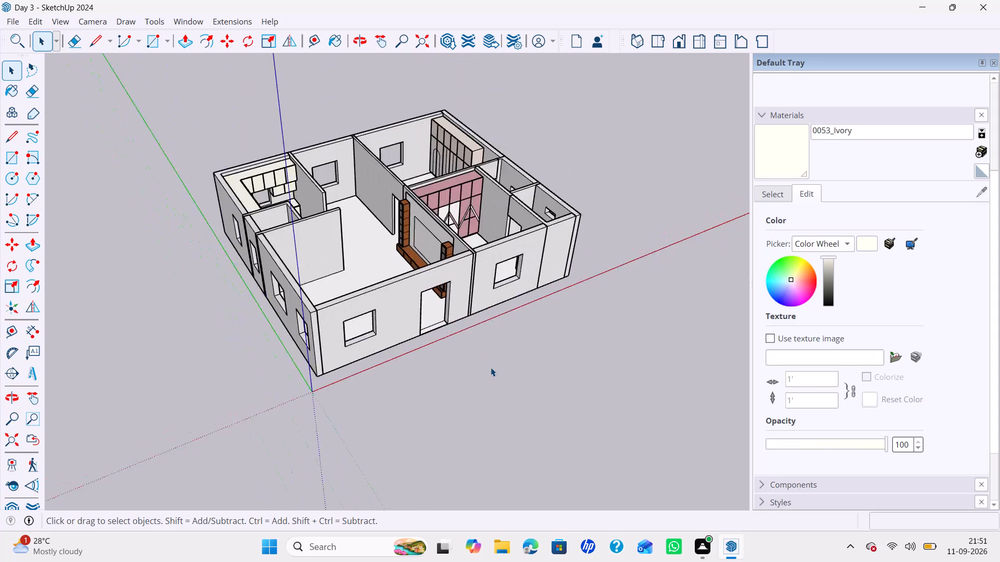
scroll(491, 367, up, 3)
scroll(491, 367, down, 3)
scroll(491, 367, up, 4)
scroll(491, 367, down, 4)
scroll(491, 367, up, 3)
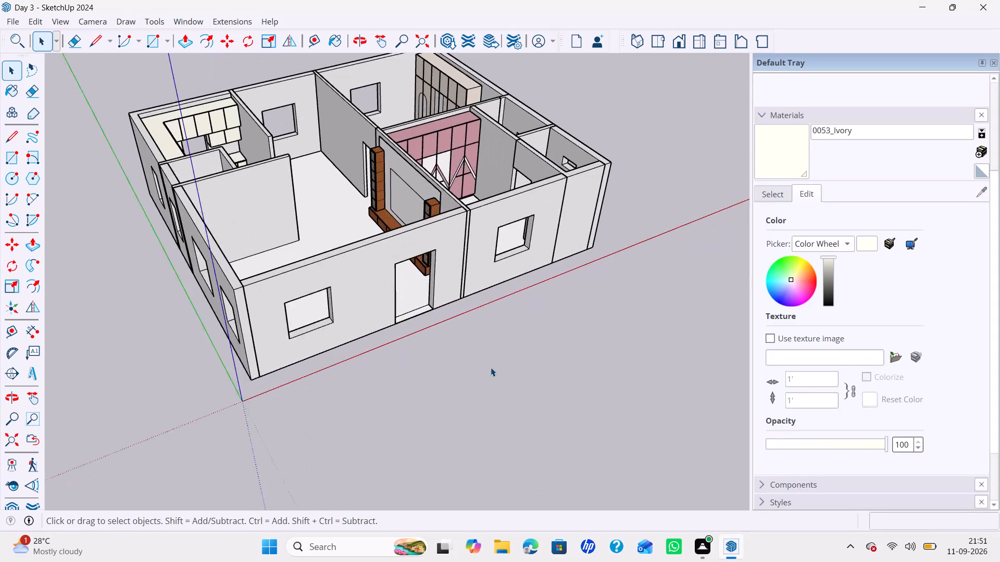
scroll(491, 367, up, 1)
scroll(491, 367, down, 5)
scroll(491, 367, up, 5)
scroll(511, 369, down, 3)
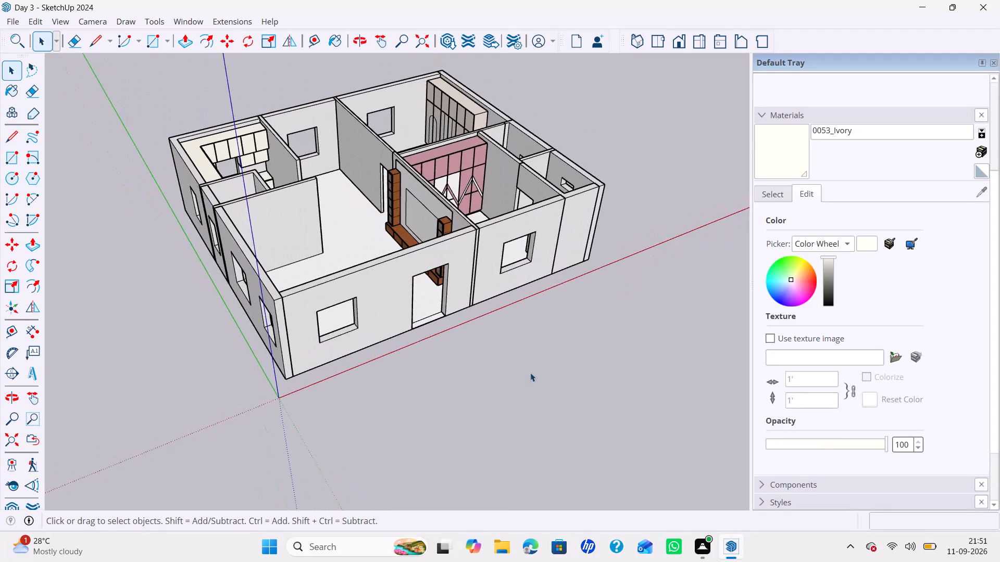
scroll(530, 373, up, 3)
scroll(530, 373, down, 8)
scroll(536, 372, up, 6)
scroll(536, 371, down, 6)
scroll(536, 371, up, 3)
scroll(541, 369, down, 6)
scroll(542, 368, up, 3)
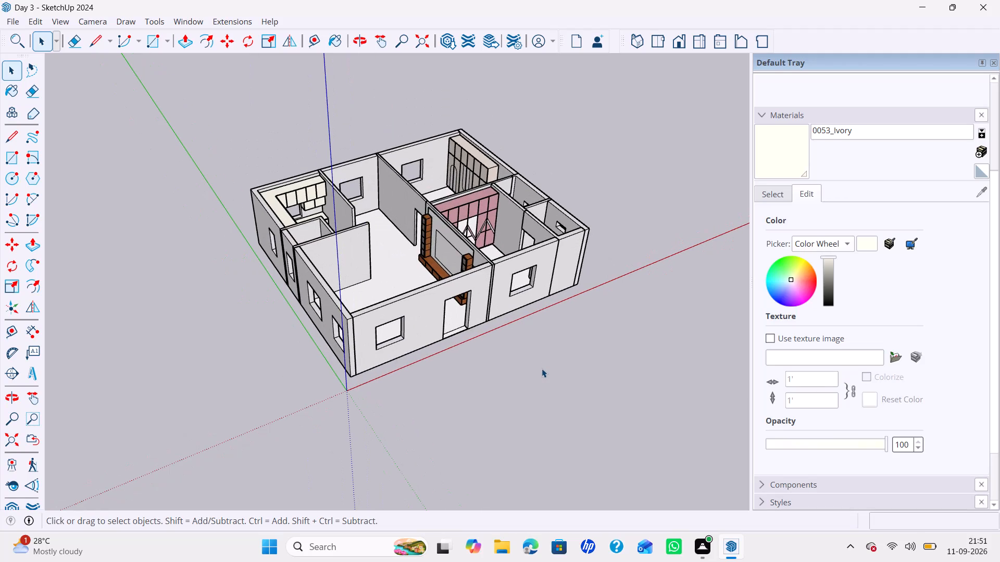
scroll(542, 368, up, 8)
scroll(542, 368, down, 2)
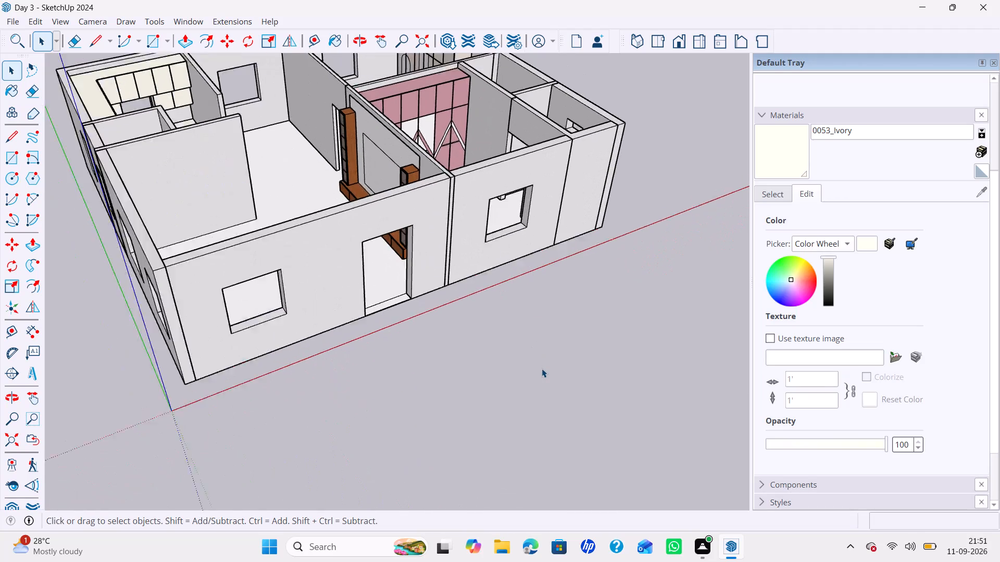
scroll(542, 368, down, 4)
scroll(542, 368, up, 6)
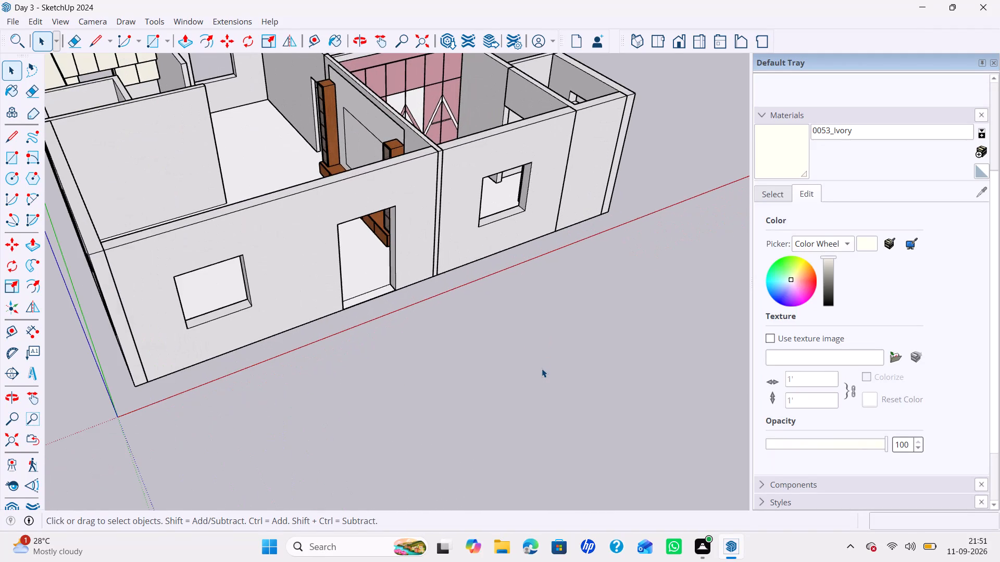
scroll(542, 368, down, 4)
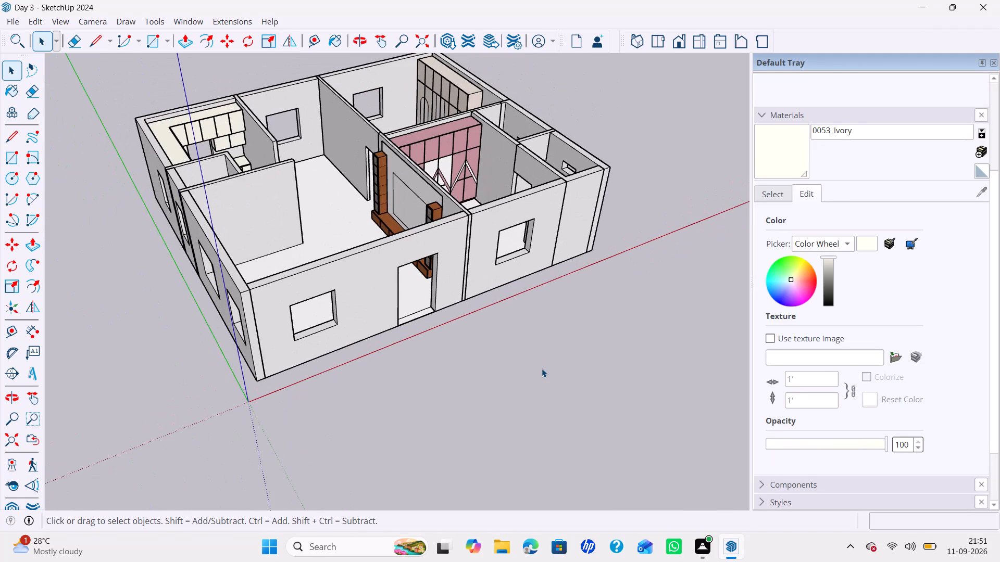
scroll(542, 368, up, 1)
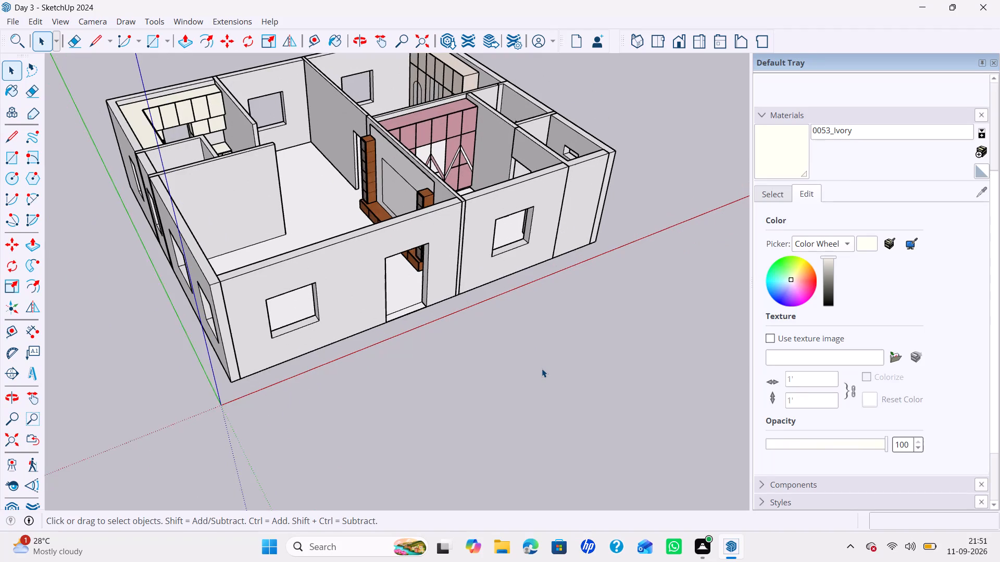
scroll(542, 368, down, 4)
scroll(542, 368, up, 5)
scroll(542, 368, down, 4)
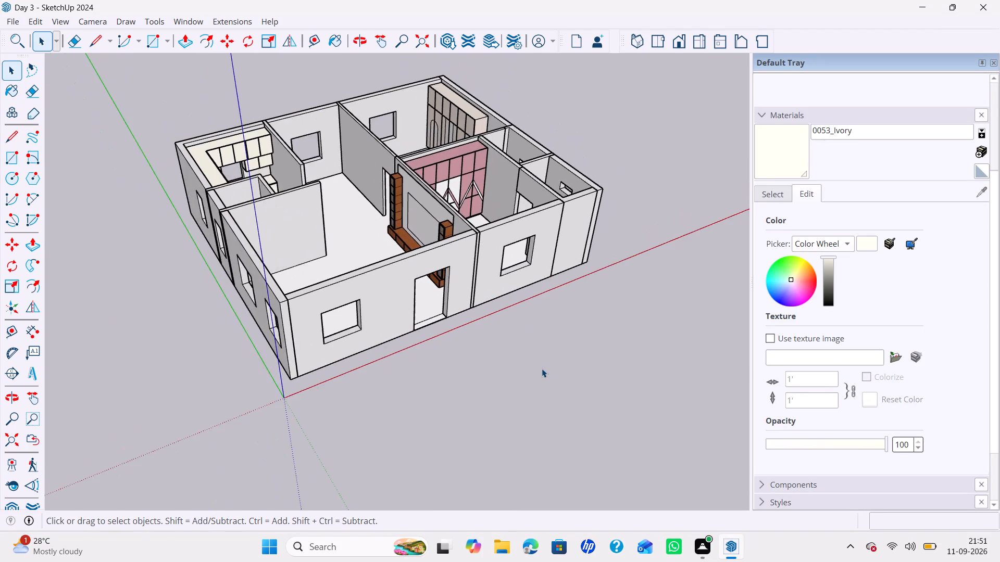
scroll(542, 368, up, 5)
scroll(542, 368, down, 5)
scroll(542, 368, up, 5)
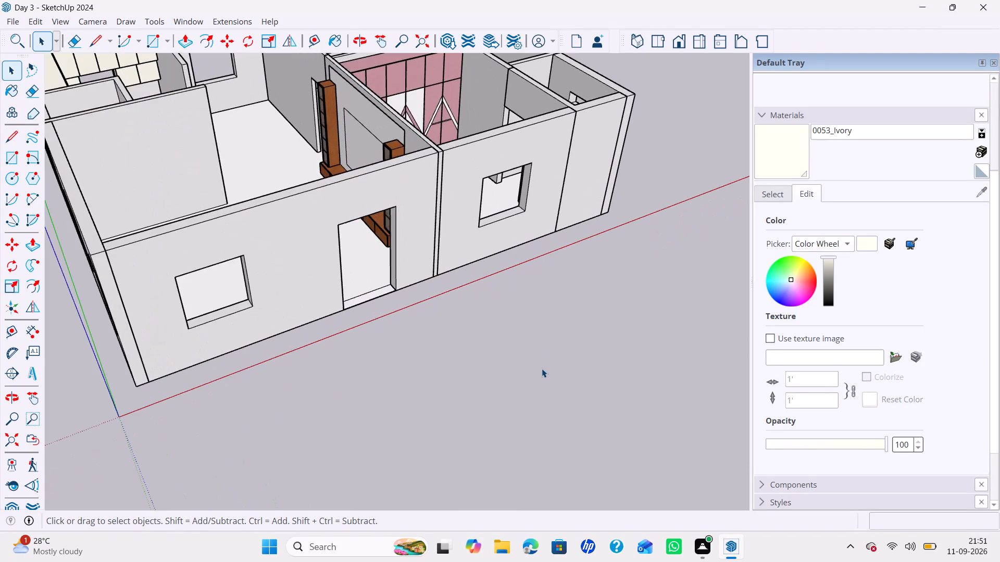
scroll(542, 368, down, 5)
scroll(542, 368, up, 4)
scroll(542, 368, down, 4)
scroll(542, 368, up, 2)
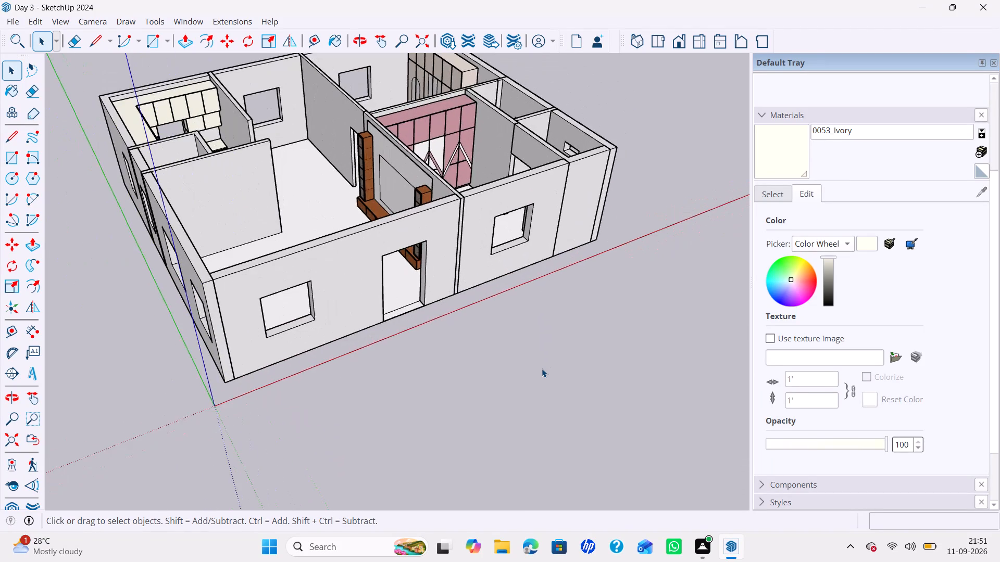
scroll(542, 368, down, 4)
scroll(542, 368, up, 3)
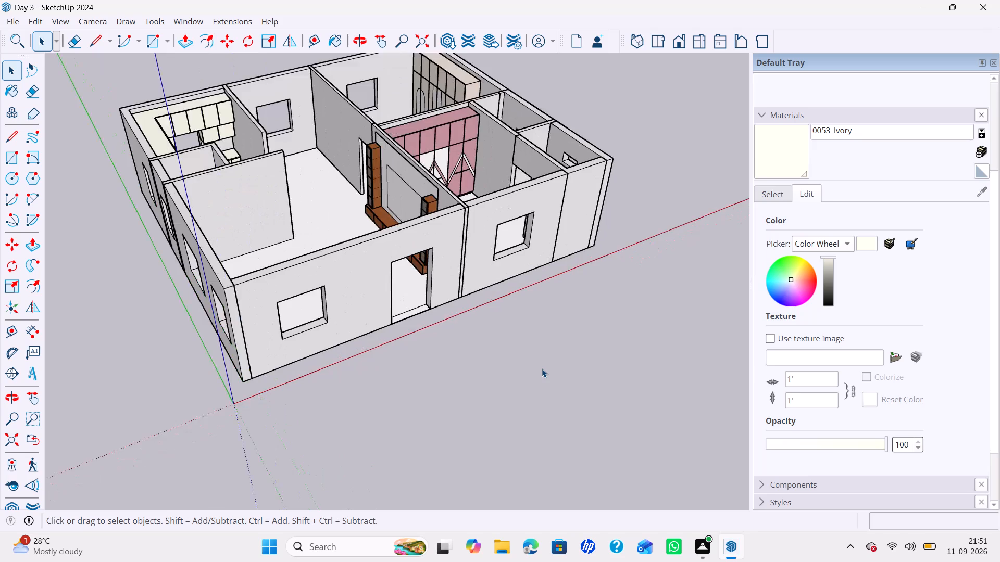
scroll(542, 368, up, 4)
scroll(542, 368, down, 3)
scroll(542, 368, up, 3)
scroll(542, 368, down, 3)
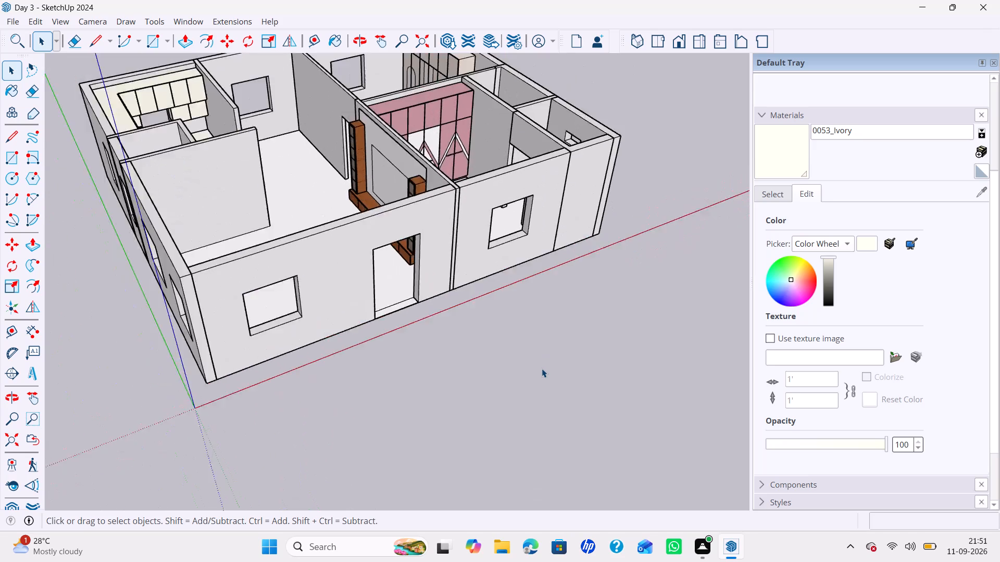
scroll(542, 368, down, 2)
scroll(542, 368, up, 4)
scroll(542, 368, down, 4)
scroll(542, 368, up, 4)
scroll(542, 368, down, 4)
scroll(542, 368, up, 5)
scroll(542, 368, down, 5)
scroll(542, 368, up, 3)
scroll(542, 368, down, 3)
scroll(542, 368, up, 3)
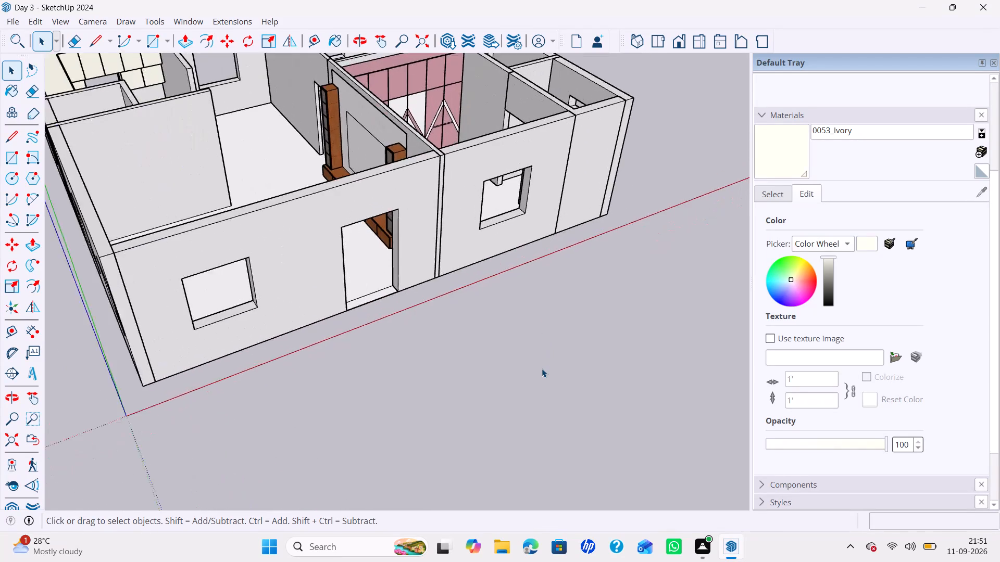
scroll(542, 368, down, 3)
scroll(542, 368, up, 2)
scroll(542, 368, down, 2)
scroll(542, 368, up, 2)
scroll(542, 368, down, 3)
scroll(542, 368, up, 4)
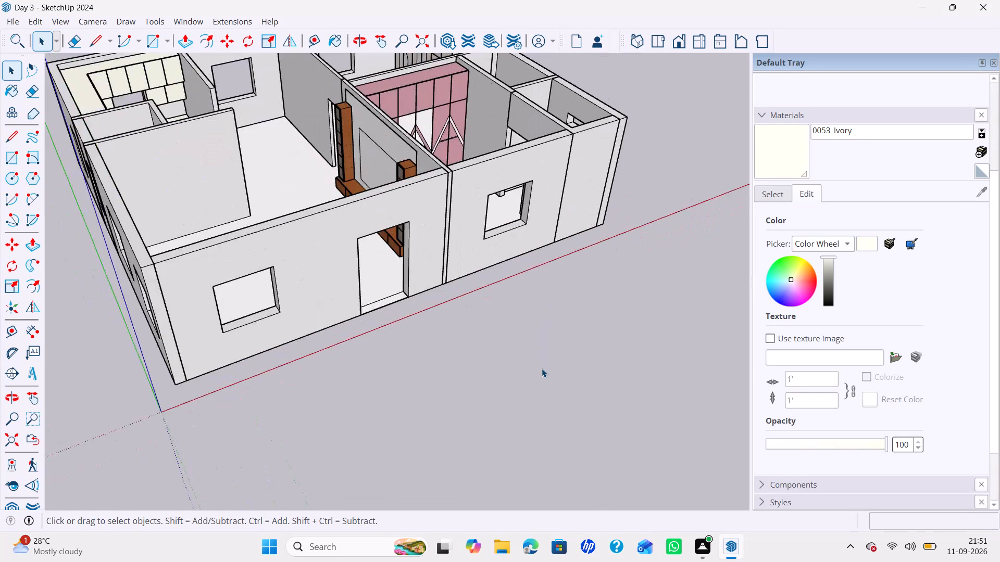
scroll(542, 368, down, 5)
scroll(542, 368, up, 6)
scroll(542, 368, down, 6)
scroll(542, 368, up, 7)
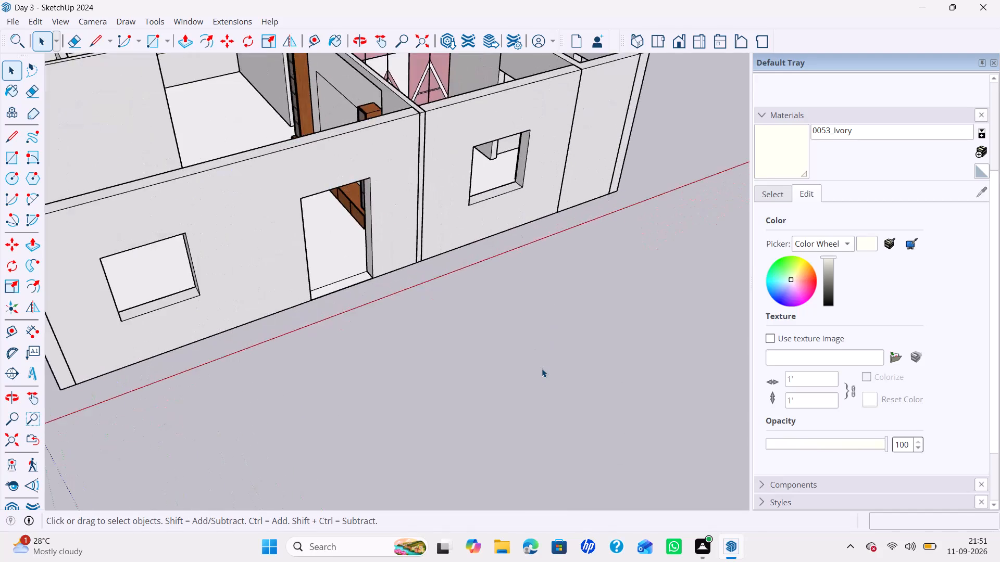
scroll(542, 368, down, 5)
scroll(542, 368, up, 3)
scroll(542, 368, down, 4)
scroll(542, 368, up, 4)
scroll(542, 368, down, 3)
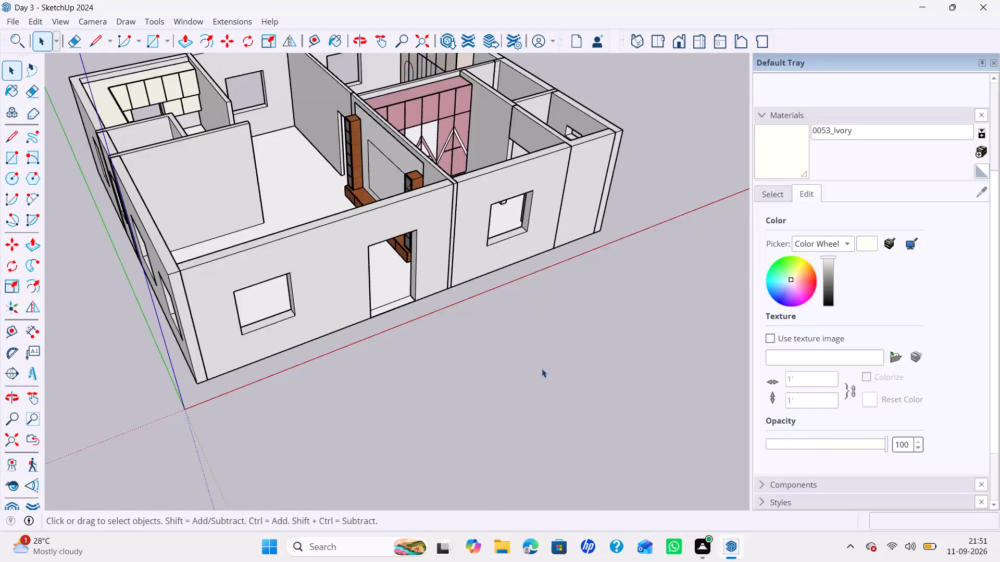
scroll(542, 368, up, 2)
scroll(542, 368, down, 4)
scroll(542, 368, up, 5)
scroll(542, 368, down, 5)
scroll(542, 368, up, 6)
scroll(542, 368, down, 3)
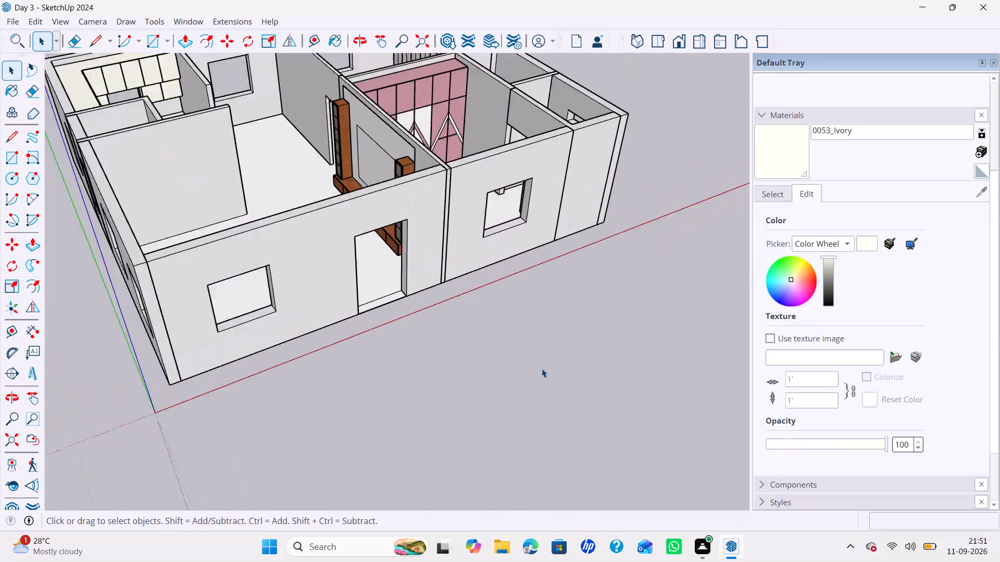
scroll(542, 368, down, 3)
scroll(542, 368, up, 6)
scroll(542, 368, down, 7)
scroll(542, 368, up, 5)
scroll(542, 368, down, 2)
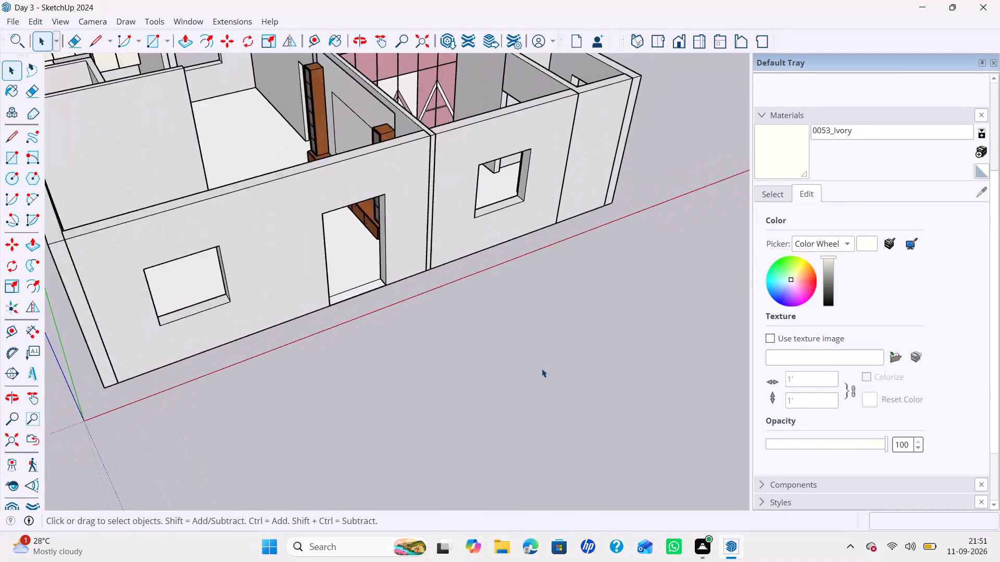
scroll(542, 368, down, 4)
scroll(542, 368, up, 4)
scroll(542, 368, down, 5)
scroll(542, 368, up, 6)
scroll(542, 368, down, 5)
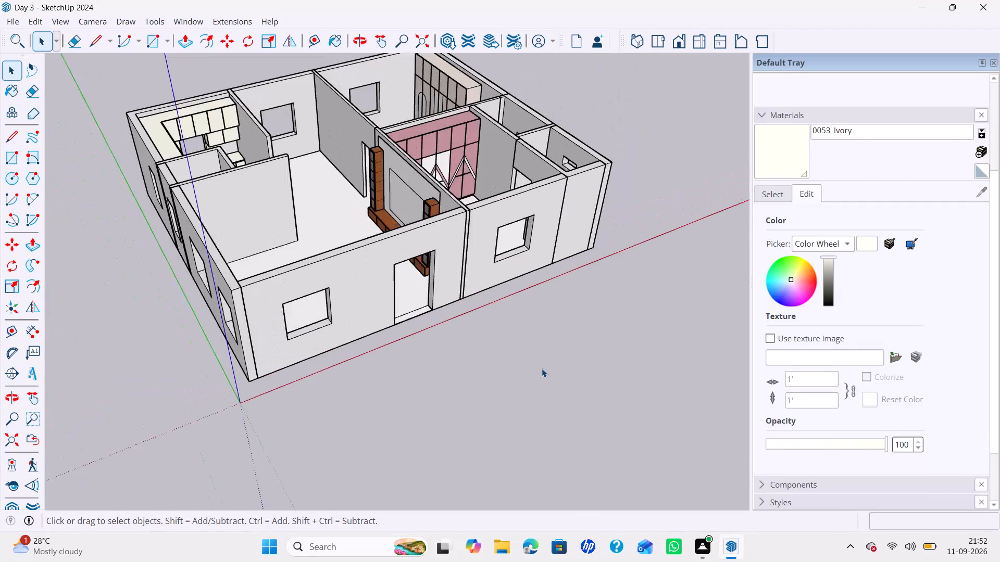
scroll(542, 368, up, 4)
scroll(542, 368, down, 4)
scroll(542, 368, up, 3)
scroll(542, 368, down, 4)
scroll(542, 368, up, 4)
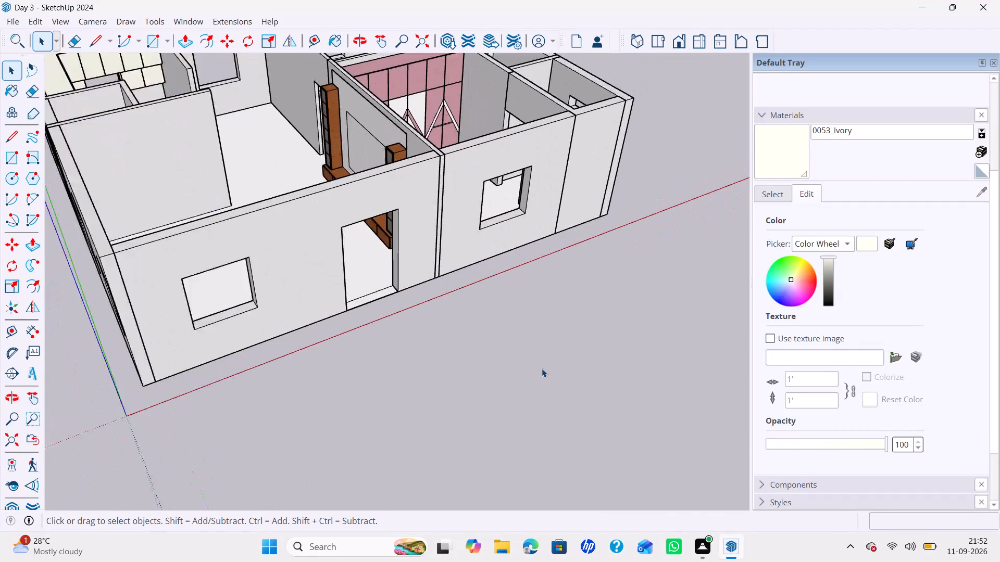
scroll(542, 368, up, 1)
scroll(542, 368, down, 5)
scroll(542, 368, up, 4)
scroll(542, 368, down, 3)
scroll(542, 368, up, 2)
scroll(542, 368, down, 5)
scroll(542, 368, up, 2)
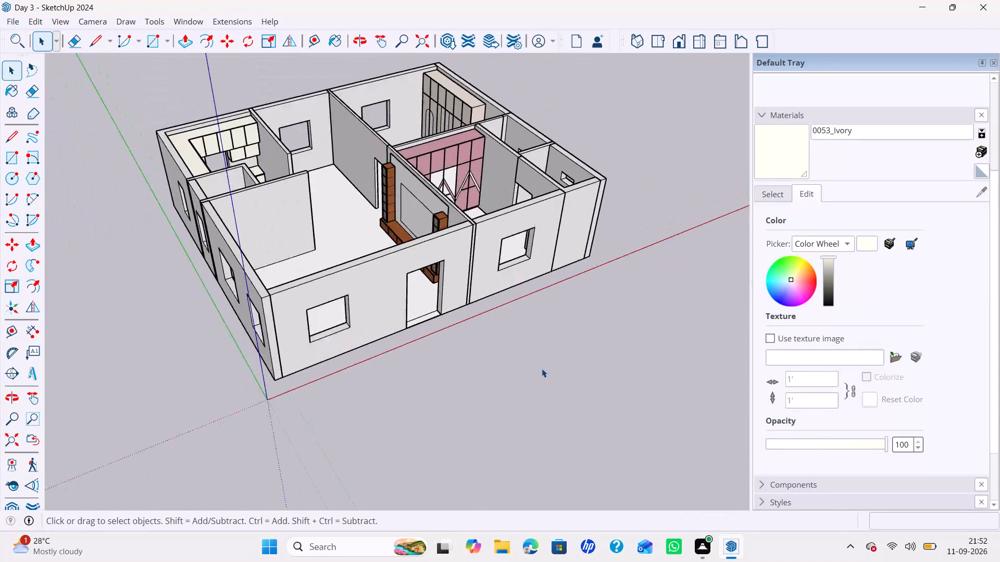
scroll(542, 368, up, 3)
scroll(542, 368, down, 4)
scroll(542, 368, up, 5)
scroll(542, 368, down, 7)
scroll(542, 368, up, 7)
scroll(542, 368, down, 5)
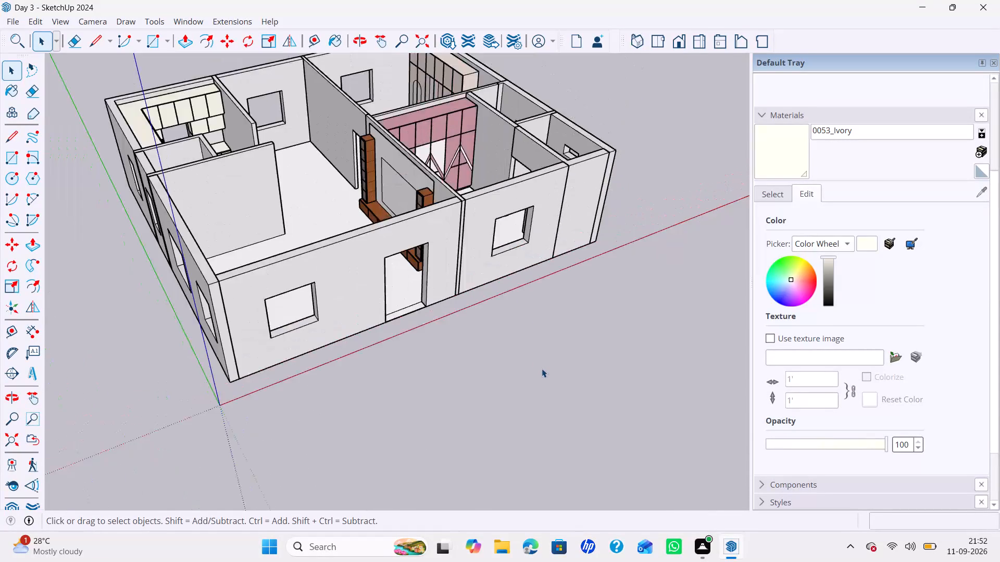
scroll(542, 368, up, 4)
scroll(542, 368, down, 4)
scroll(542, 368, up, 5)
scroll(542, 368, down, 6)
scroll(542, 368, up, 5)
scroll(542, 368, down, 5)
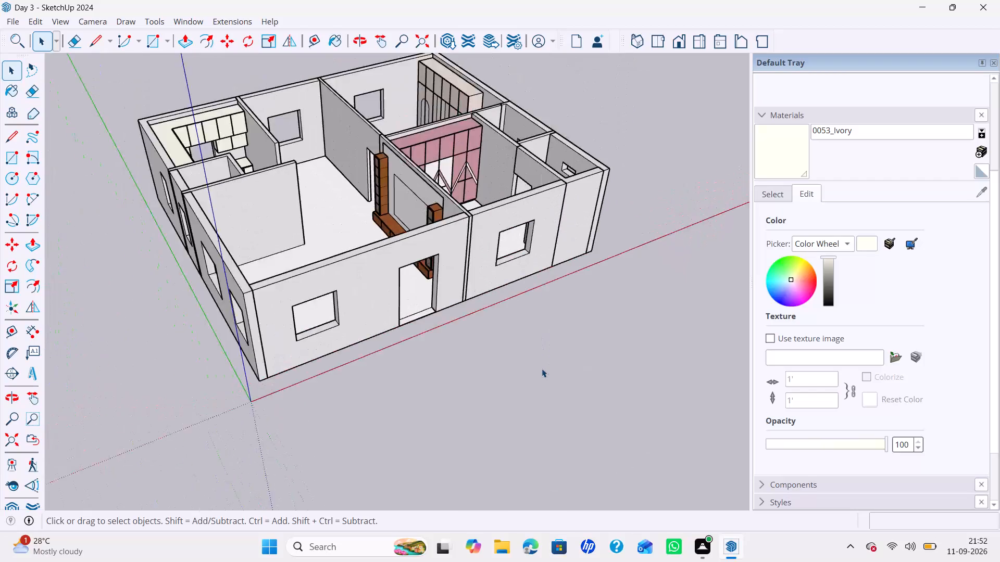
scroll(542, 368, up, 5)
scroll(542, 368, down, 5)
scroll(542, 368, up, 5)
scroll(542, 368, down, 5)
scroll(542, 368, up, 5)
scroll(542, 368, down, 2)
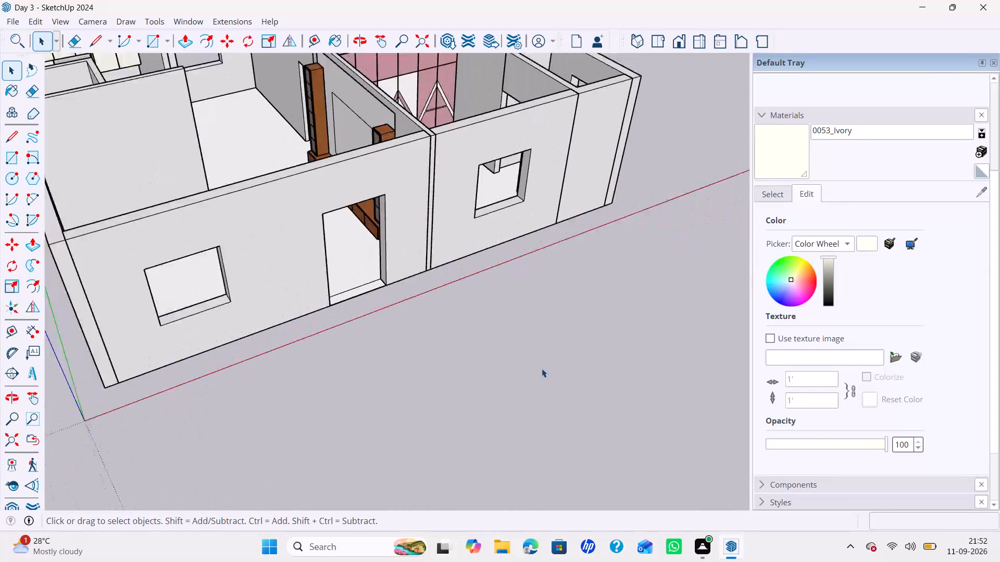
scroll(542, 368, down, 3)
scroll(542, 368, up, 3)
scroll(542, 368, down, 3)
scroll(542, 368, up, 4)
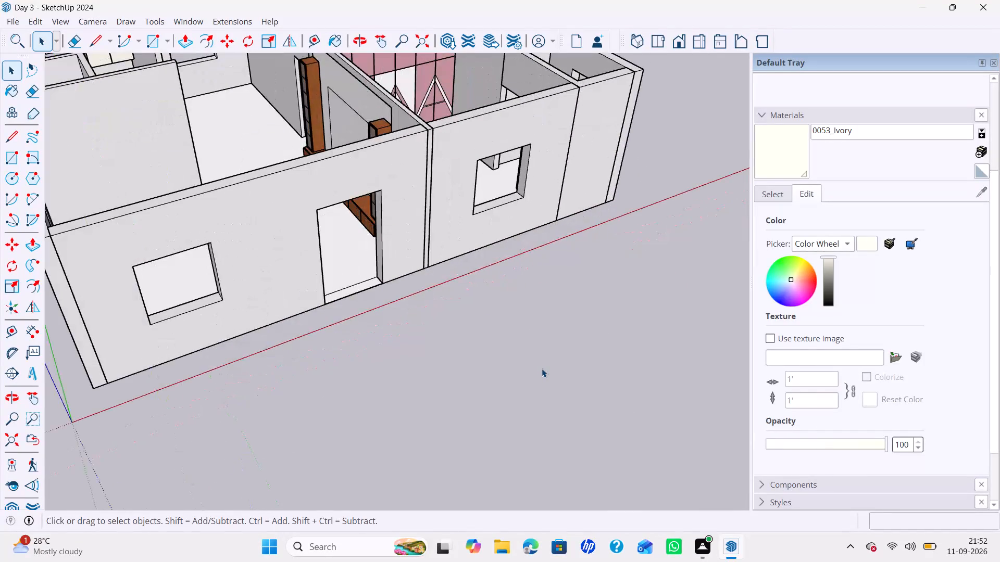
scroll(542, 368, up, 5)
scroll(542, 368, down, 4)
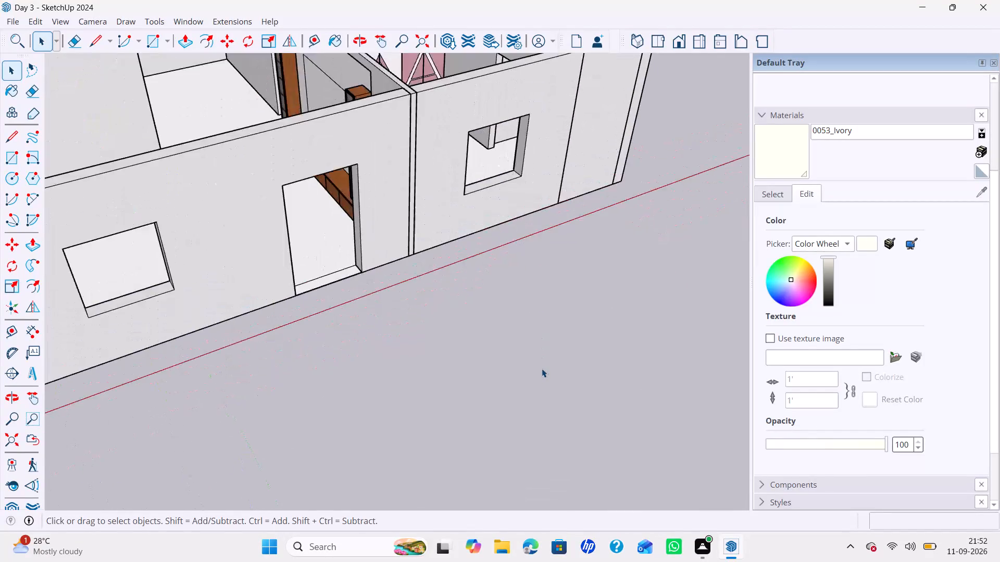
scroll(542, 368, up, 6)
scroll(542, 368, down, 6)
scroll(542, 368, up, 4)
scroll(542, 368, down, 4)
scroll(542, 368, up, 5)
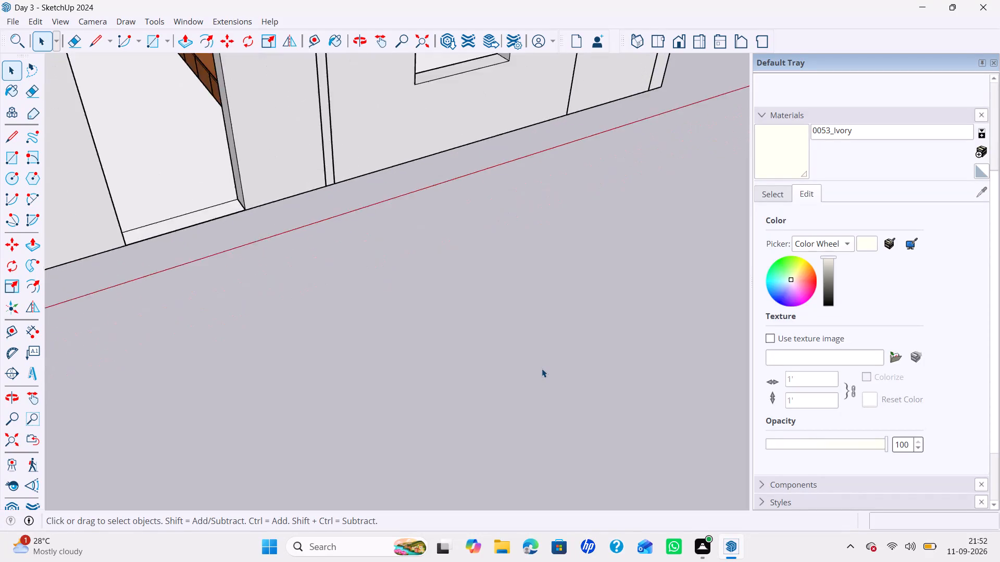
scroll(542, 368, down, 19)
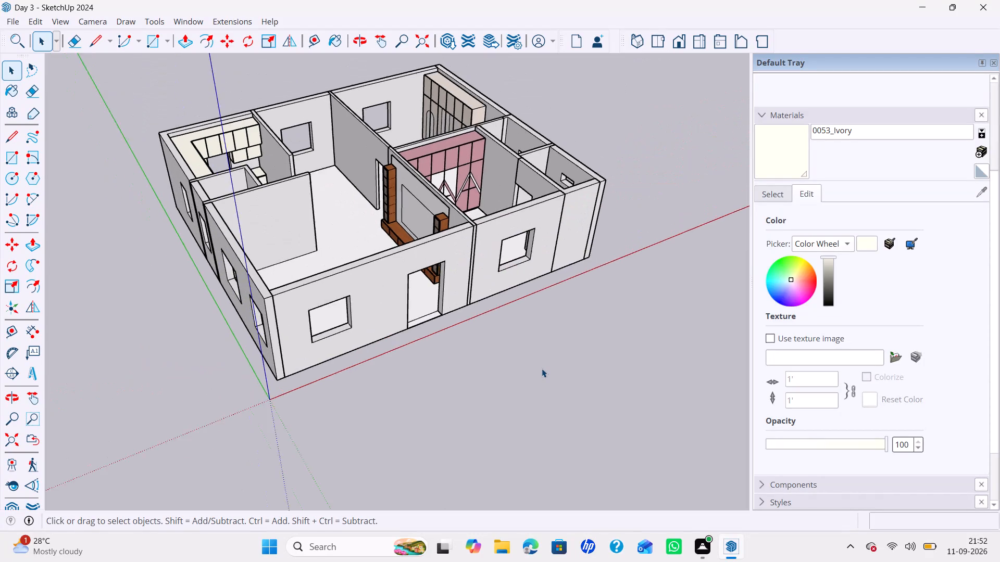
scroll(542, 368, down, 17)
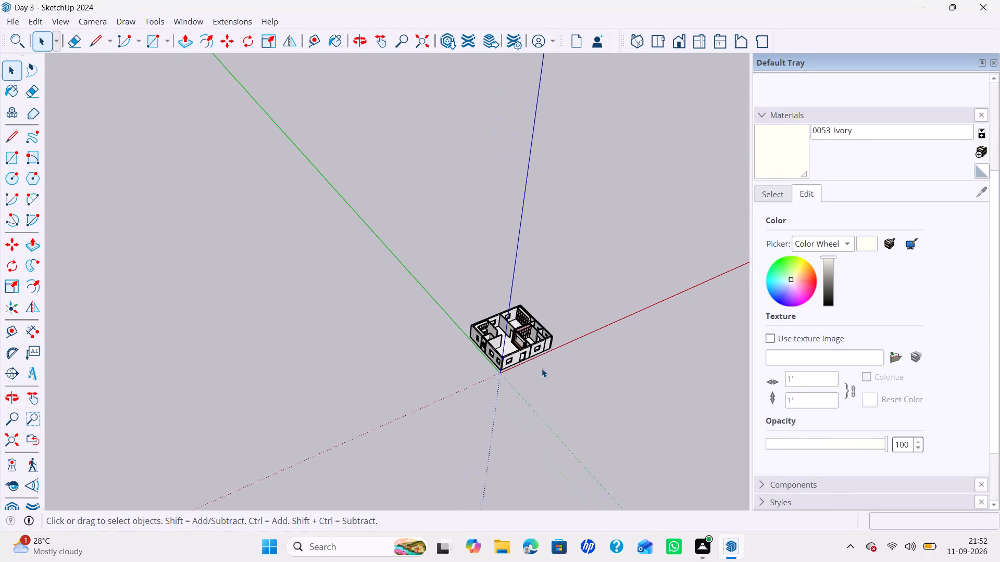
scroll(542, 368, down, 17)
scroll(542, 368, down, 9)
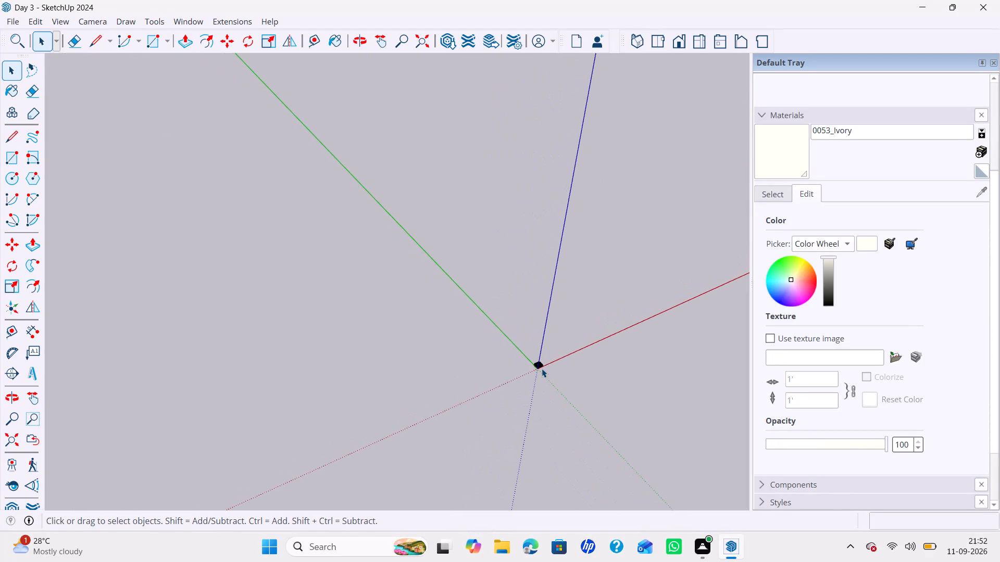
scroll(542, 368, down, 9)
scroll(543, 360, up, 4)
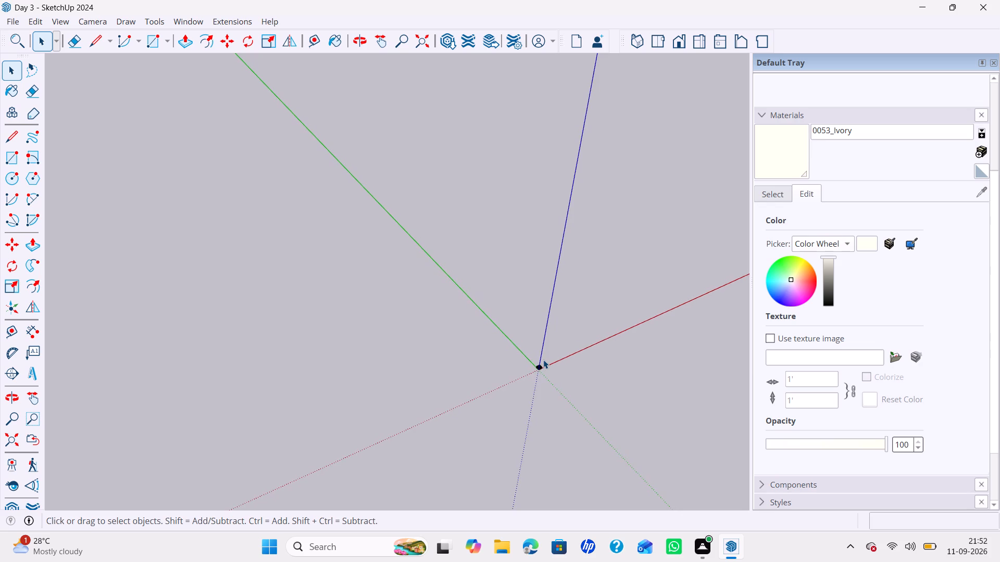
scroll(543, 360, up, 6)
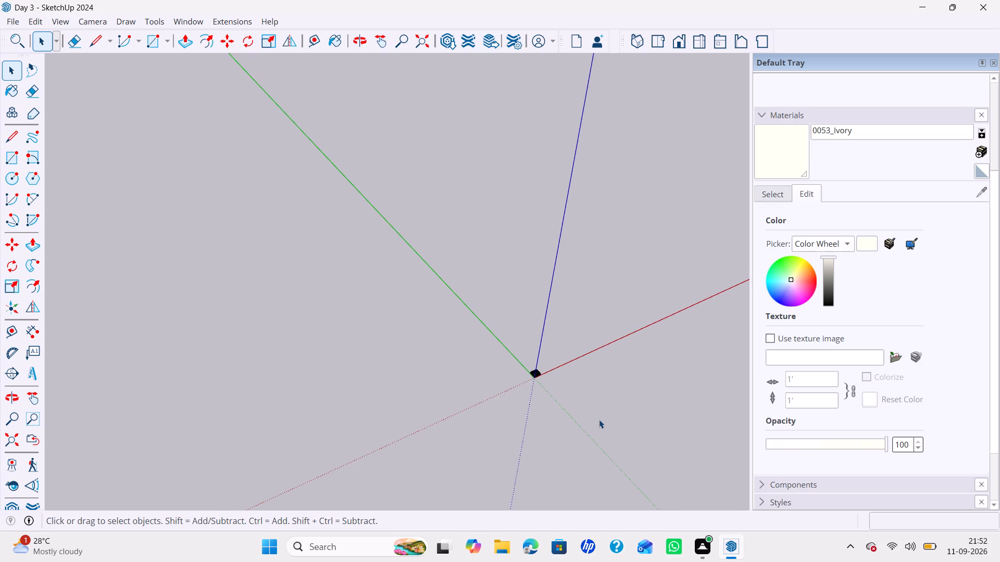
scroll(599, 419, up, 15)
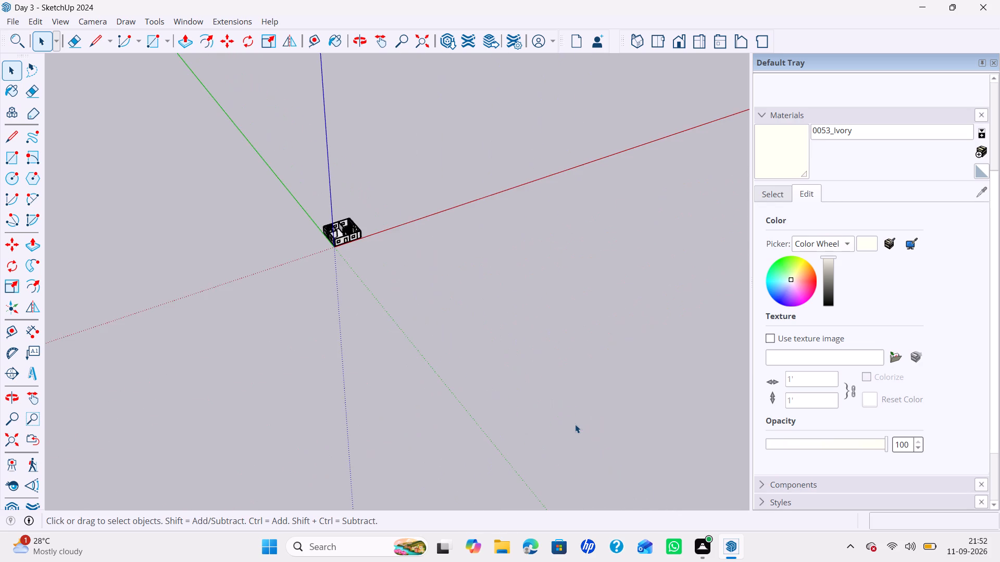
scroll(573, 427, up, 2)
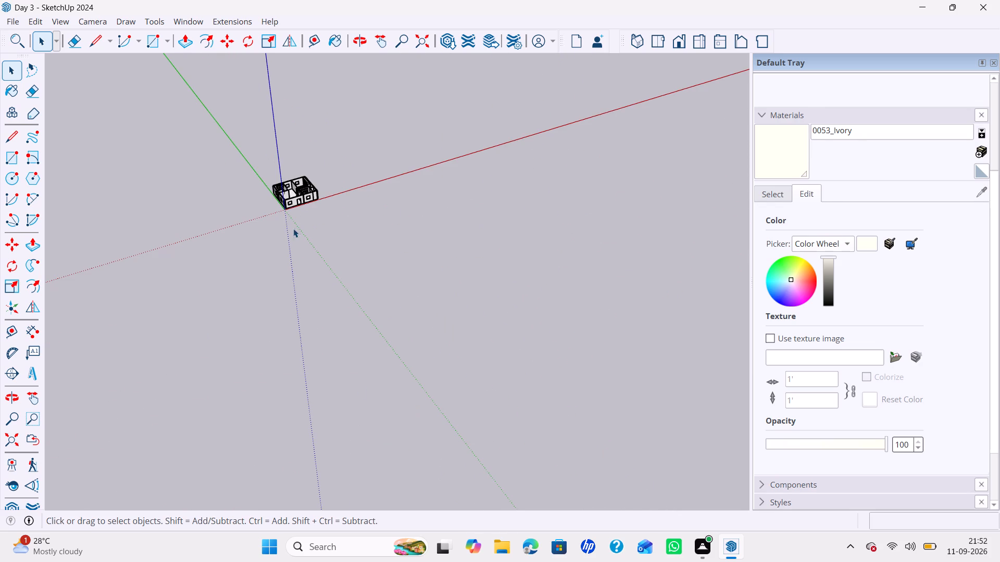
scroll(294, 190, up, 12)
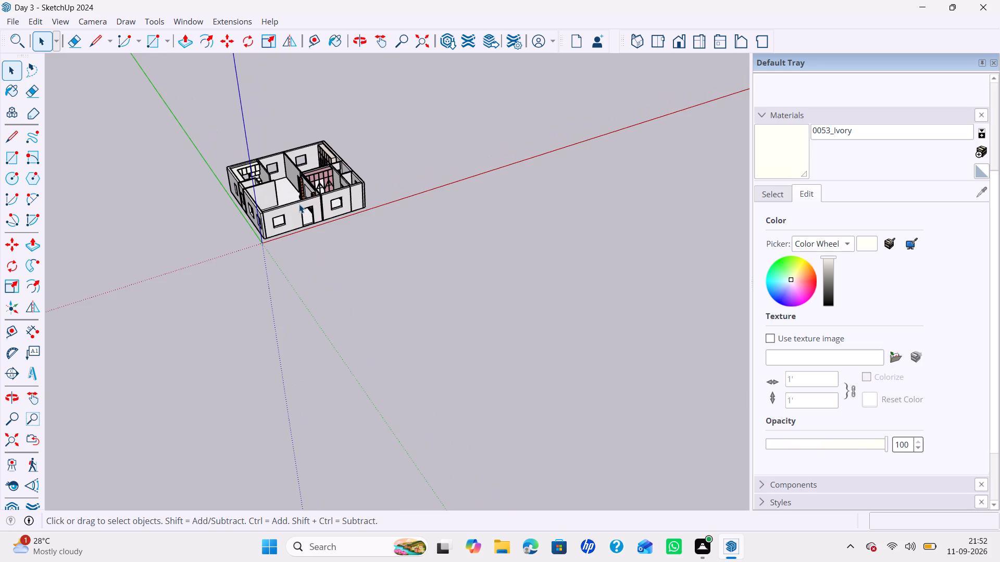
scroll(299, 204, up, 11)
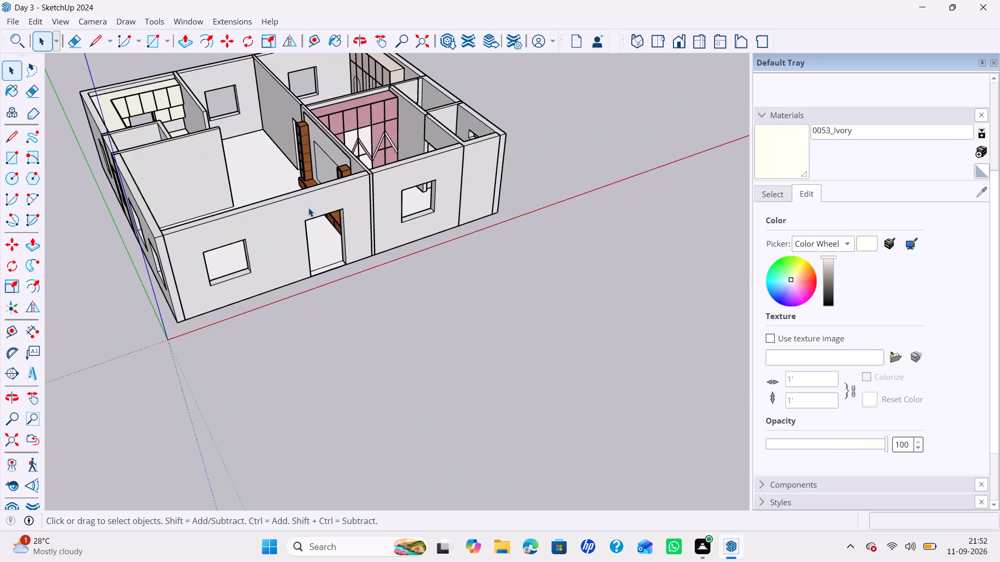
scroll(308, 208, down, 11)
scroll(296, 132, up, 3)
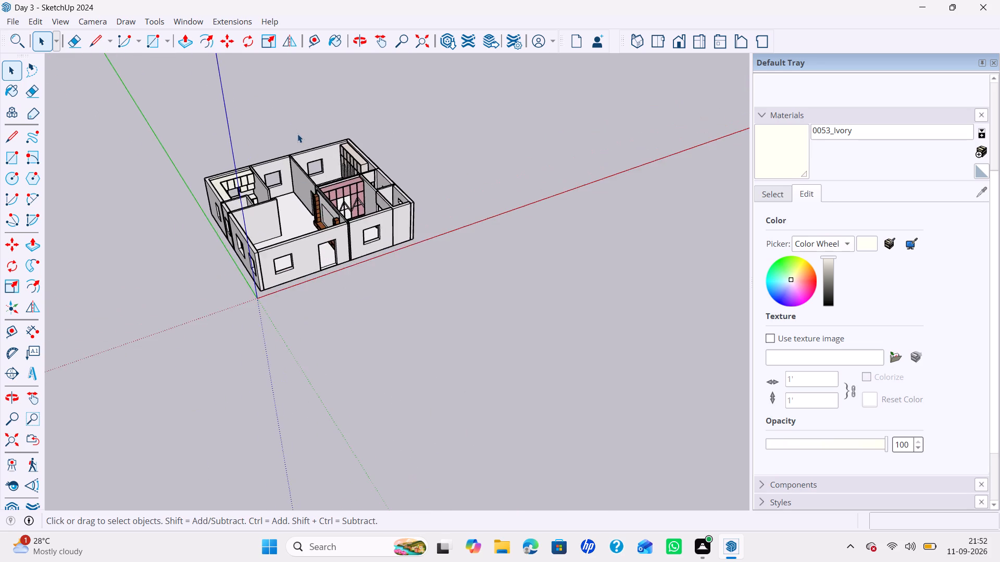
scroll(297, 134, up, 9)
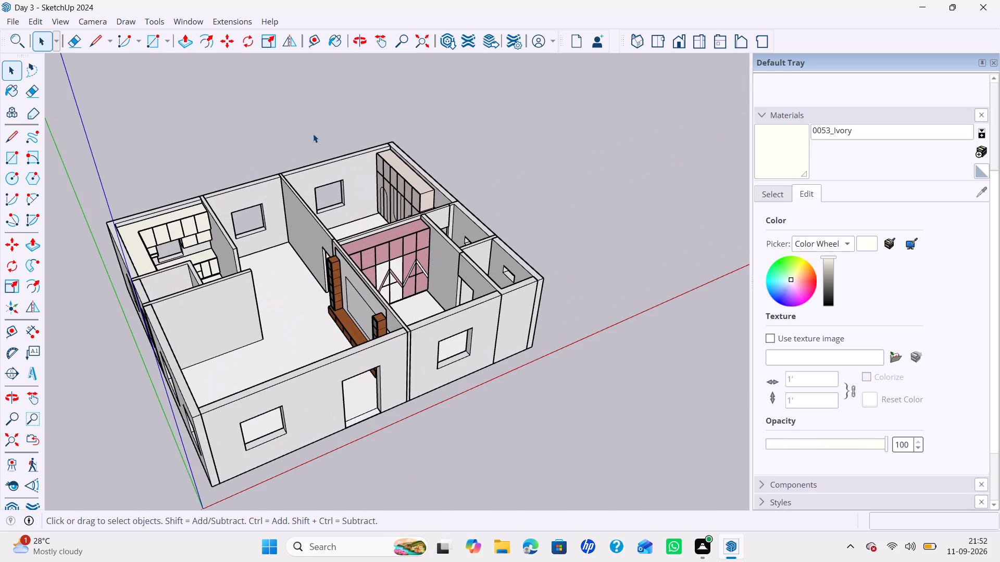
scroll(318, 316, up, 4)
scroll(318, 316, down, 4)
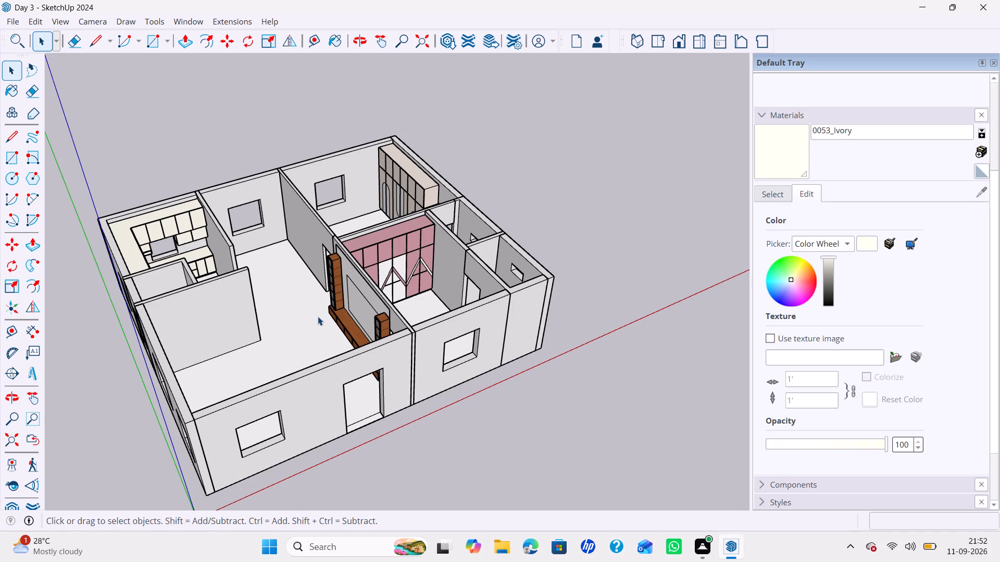
Examine the wooden TV unit and its wall panel in the living room up close.
scroll(318, 316, down, 4)
scroll(323, 315, up, 5)
scroll(323, 315, down, 6)
scroll(324, 315, up, 6)
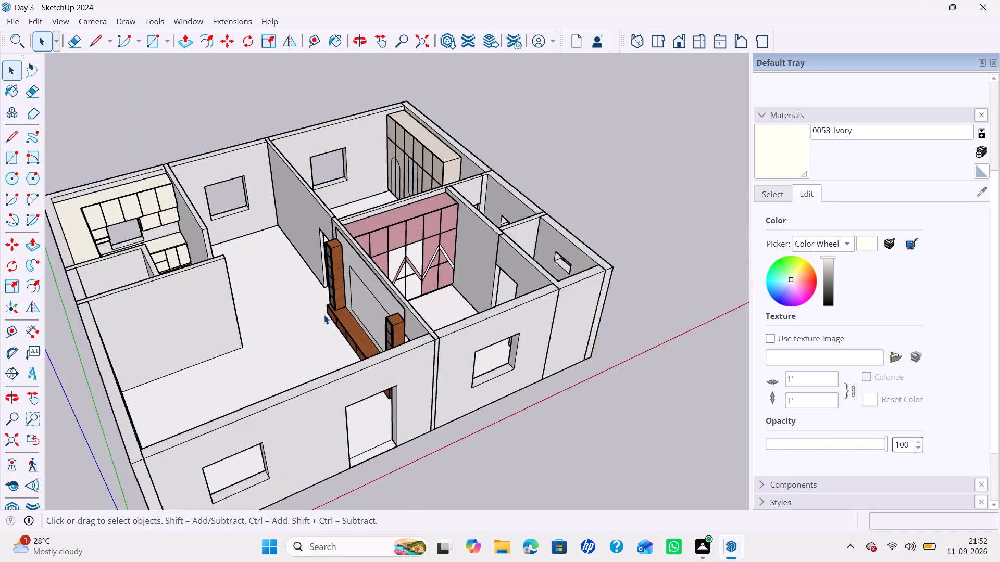
scroll(324, 315, up, 1)
scroll(324, 315, down, 7)
scroll(335, 318, up, 4)
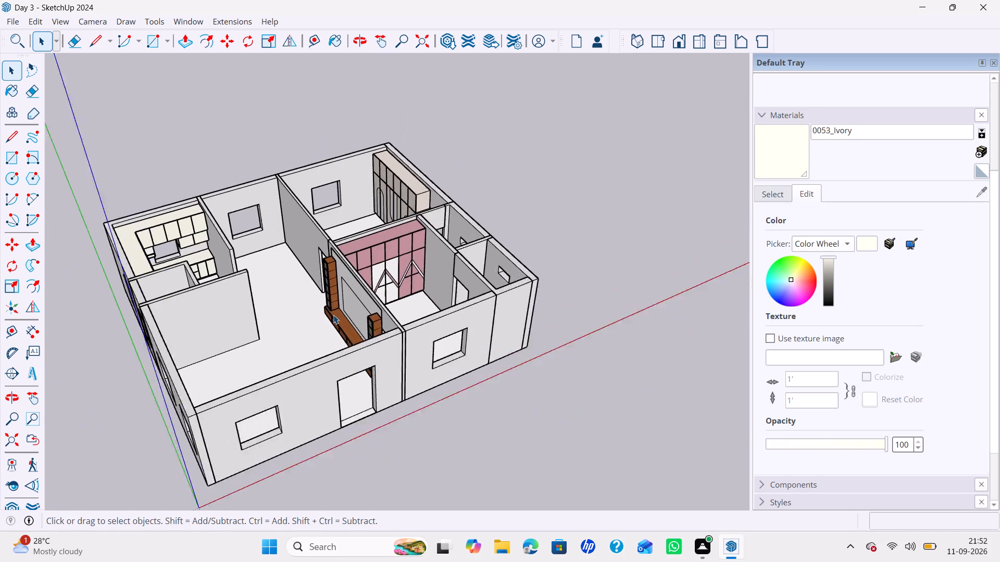
scroll(333, 315, up, 1)
scroll(333, 313, down, 3)
scroll(333, 313, up, 5)
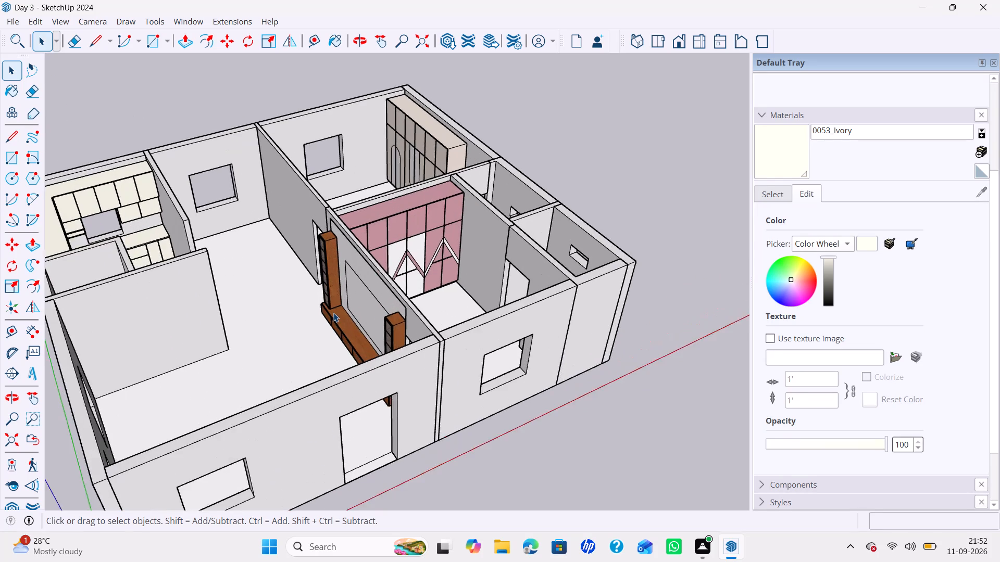
scroll(333, 313, up, 4)
scroll(356, 323, down, 9)
scroll(357, 324, up, 4)
scroll(357, 324, down, 3)
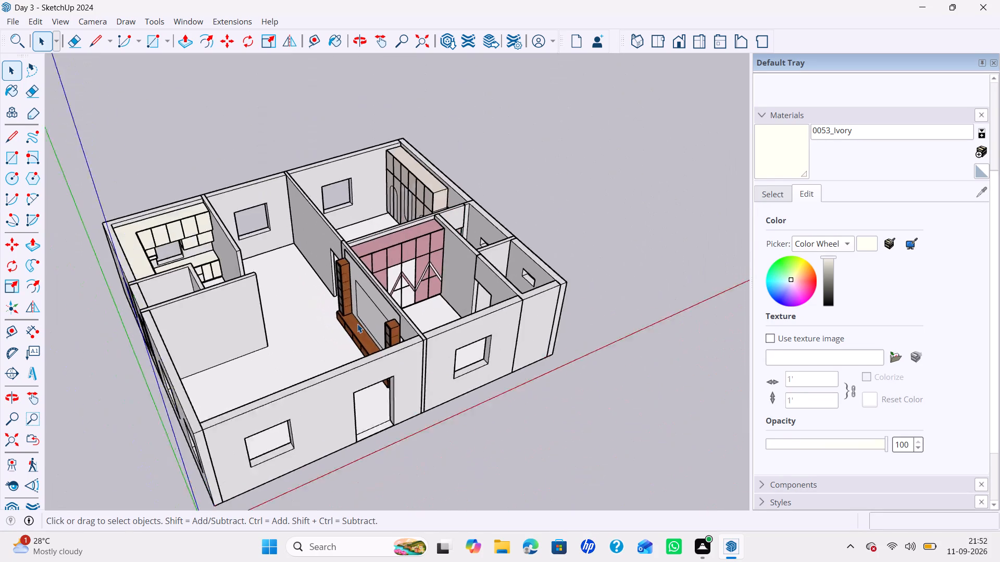
scroll(357, 324, down, 2)
scroll(357, 324, up, 11)
scroll(373, 326, down, 5)
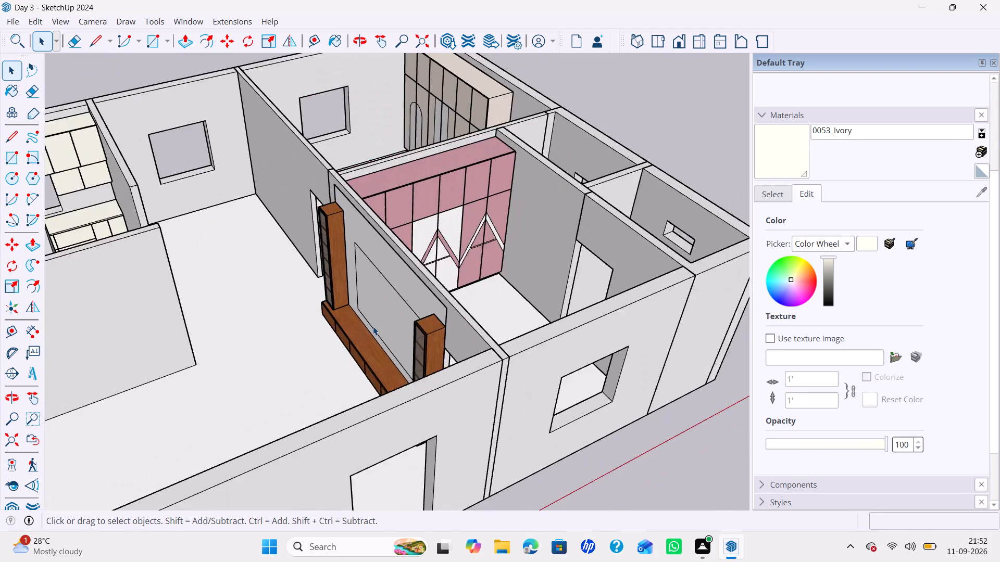
scroll(373, 326, up, 6)
scroll(396, 328, down, 9)
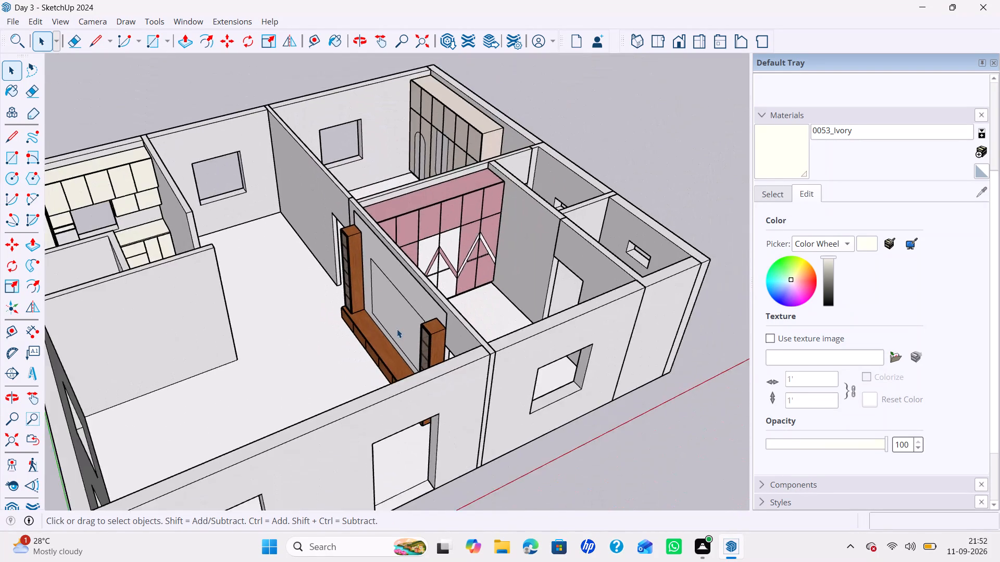
scroll(397, 329, up, 10)
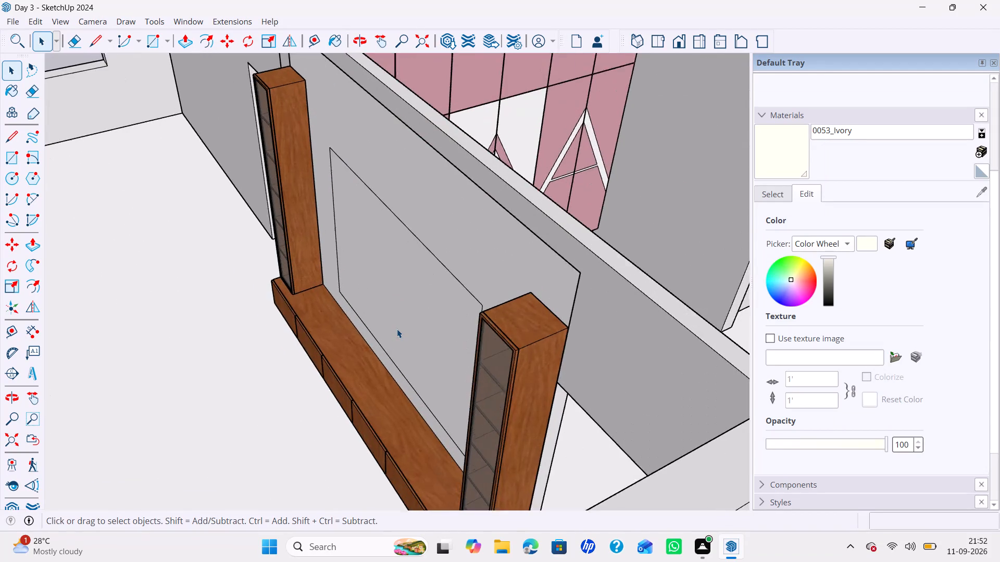
scroll(397, 329, up, 2)
scroll(397, 329, down, 11)
scroll(396, 329, up, 3)
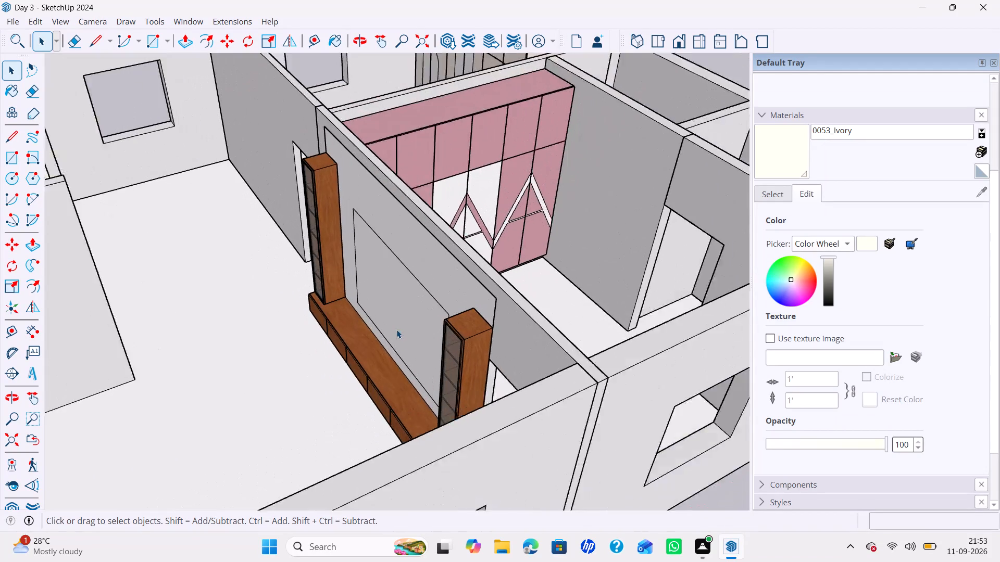
scroll(396, 329, up, 7)
scroll(396, 329, down, 6)
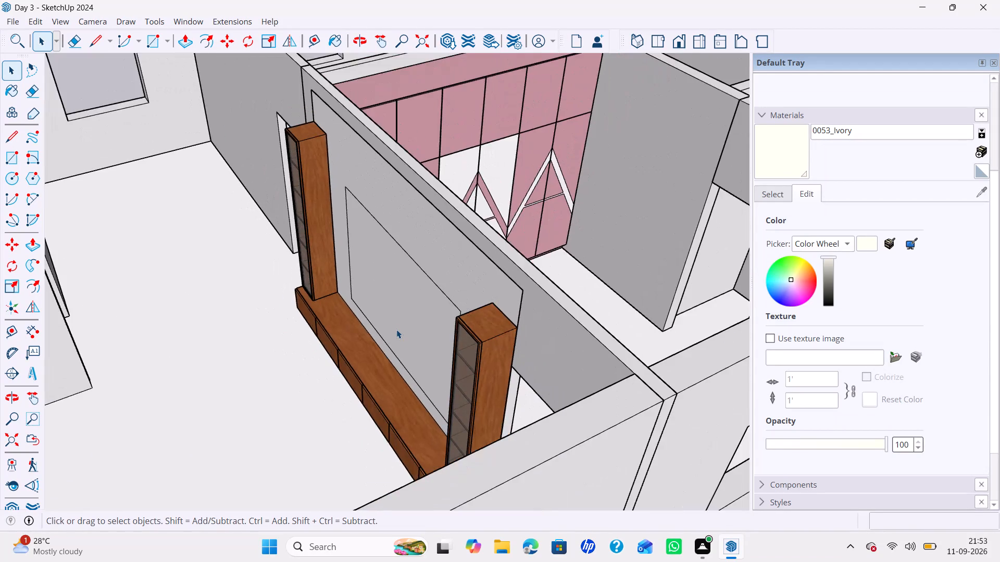
scroll(396, 329, down, 6)
scroll(396, 329, up, 6)
scroll(396, 329, down, 7)
scroll(396, 329, up, 7)
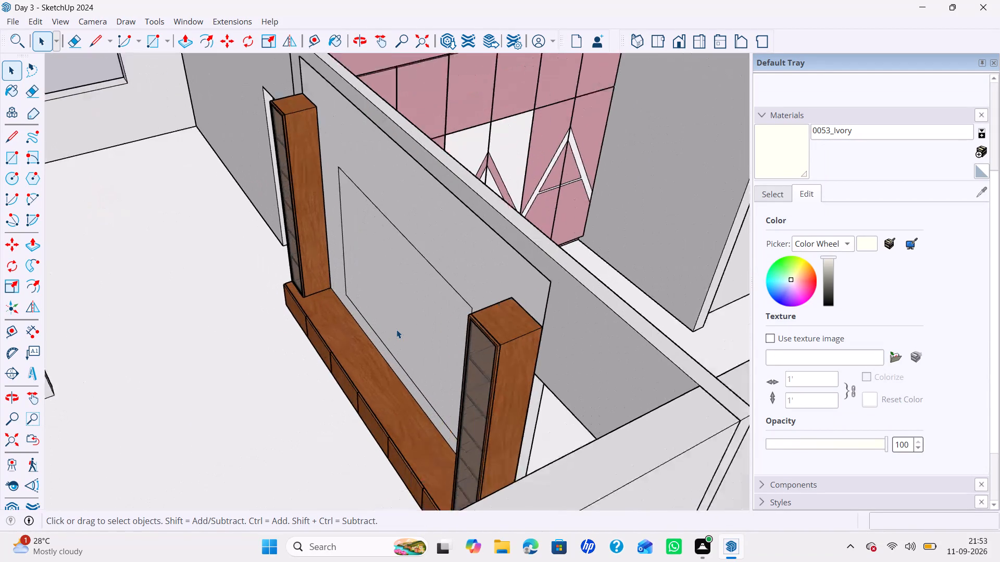
scroll(396, 329, up, 7)
scroll(396, 329, down, 6)
scroll(396, 329, up, 6)
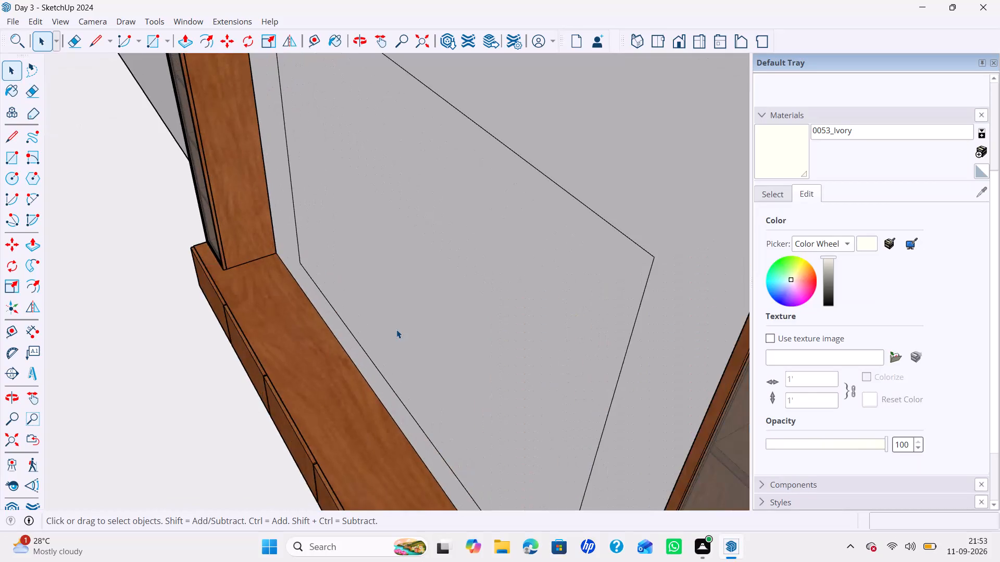
scroll(396, 329, down, 6)
scroll(396, 329, up, 6)
scroll(396, 329, down, 6)
scroll(396, 329, up, 4)
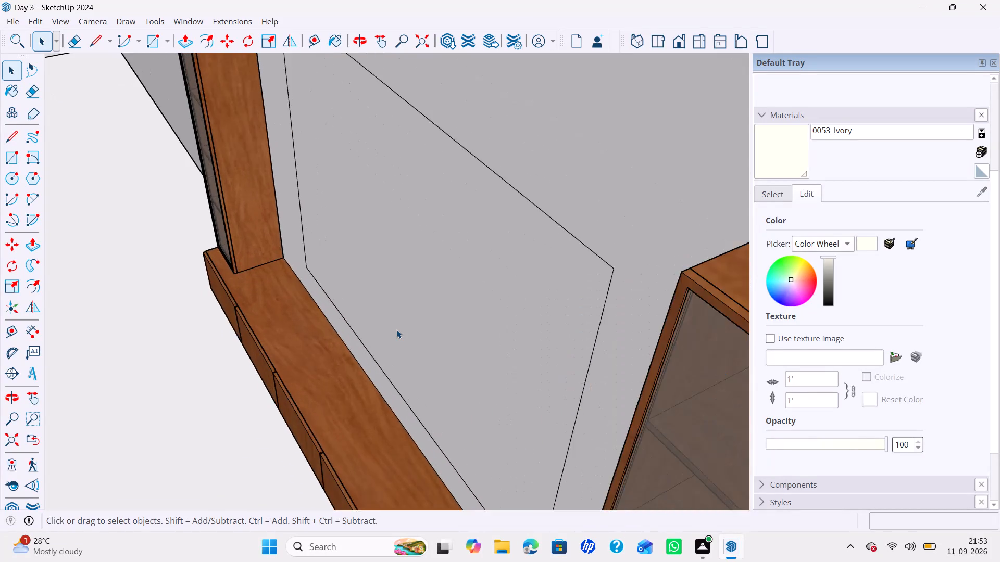
scroll(396, 329, down, 5)
scroll(396, 329, up, 5)
scroll(396, 329, down, 13)
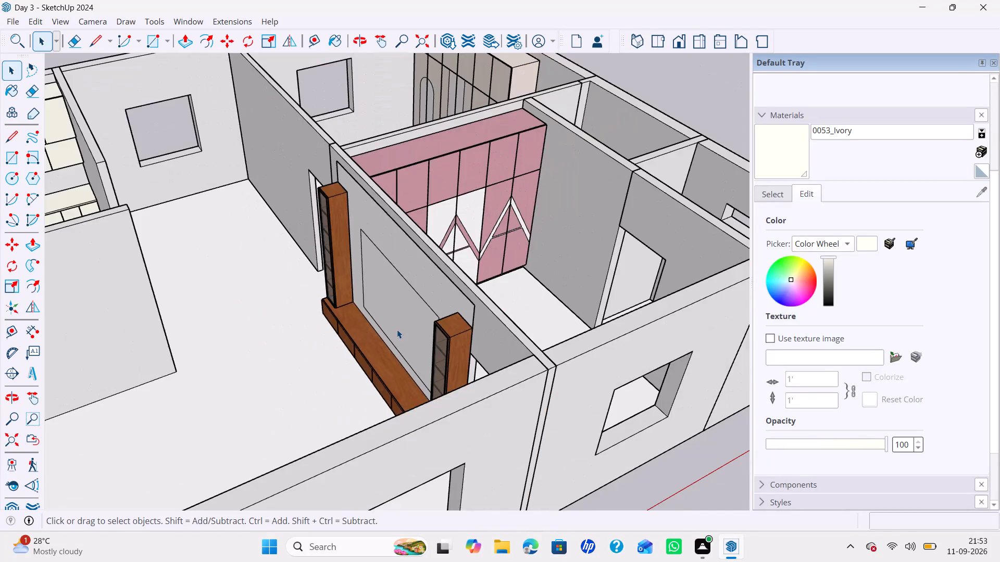
scroll(397, 329, down, 11)
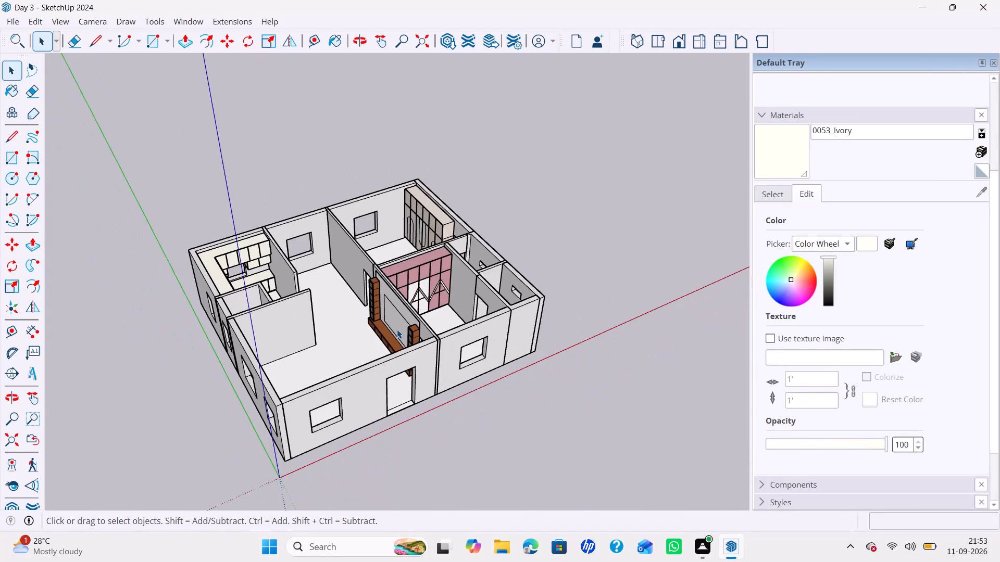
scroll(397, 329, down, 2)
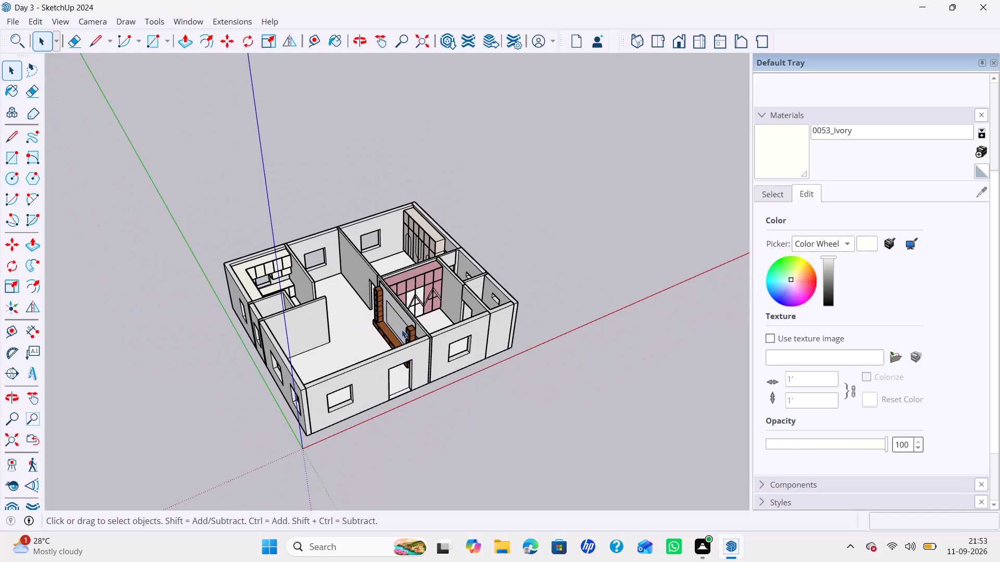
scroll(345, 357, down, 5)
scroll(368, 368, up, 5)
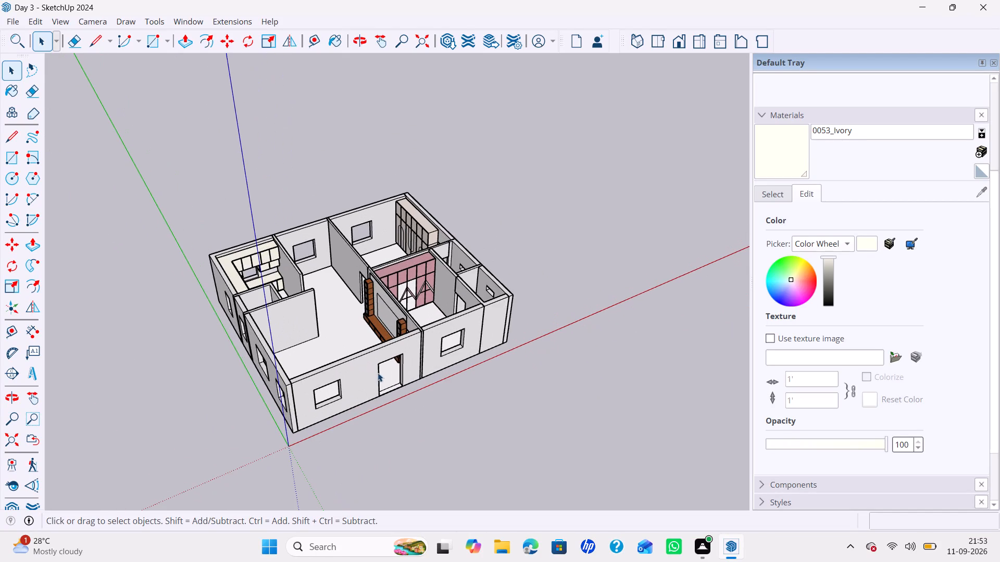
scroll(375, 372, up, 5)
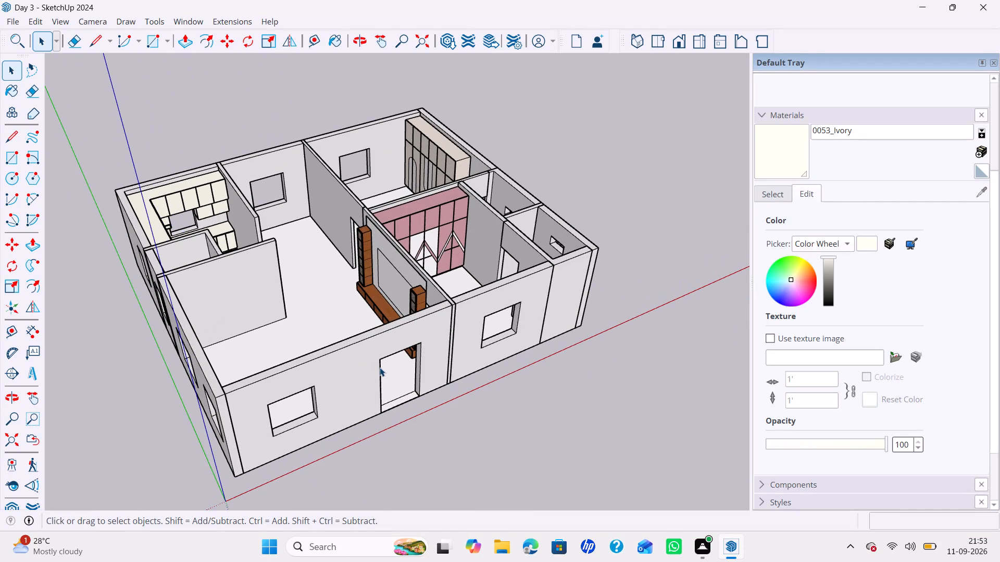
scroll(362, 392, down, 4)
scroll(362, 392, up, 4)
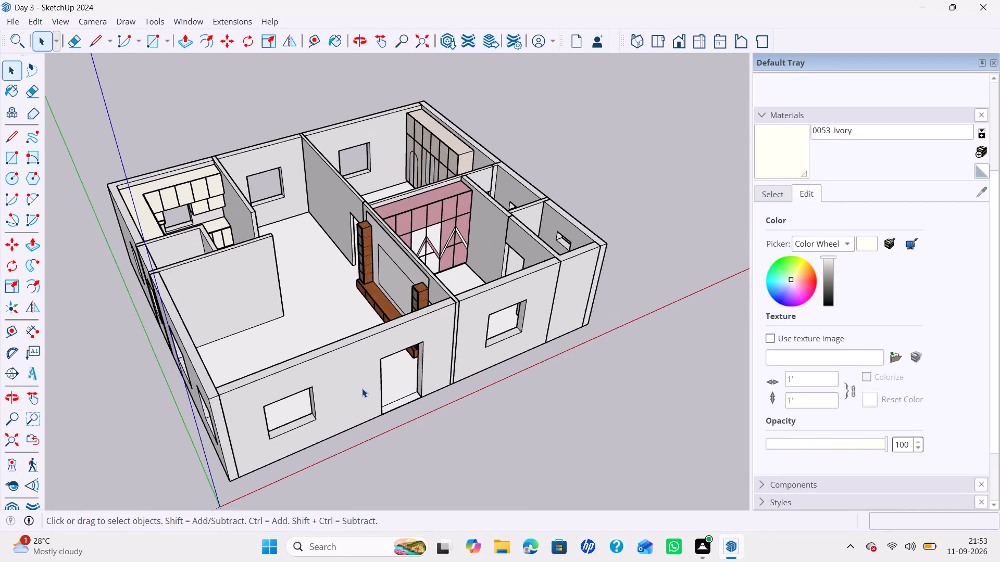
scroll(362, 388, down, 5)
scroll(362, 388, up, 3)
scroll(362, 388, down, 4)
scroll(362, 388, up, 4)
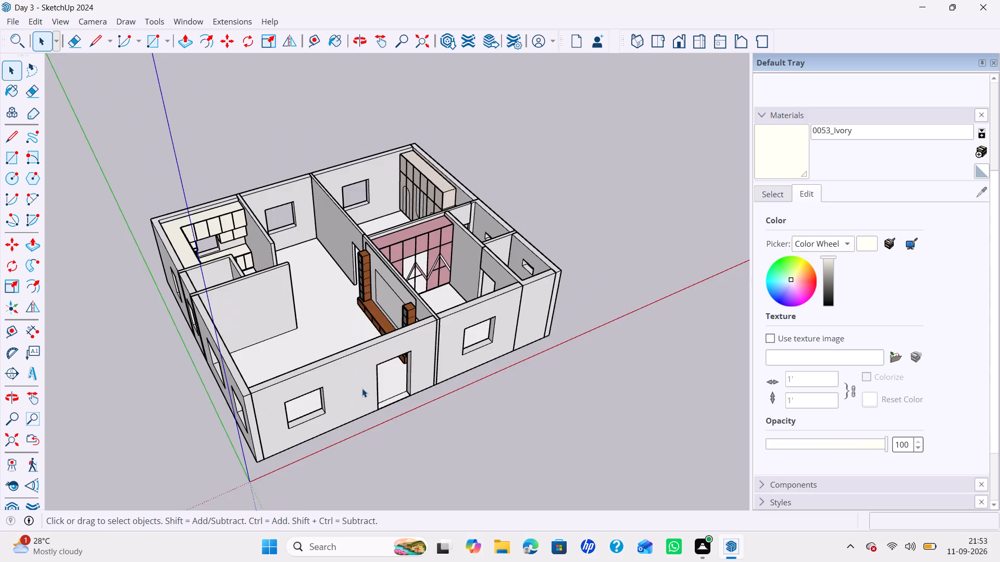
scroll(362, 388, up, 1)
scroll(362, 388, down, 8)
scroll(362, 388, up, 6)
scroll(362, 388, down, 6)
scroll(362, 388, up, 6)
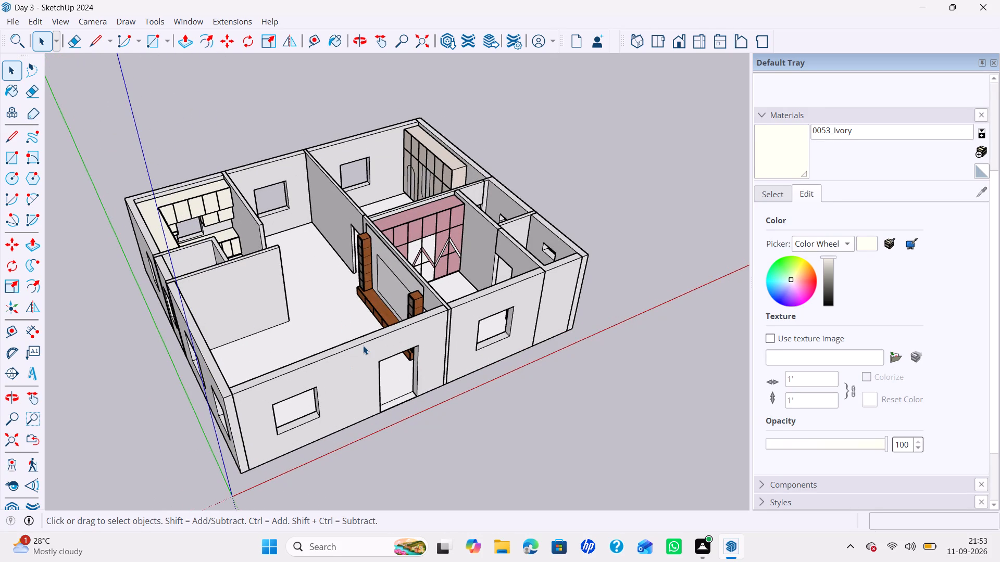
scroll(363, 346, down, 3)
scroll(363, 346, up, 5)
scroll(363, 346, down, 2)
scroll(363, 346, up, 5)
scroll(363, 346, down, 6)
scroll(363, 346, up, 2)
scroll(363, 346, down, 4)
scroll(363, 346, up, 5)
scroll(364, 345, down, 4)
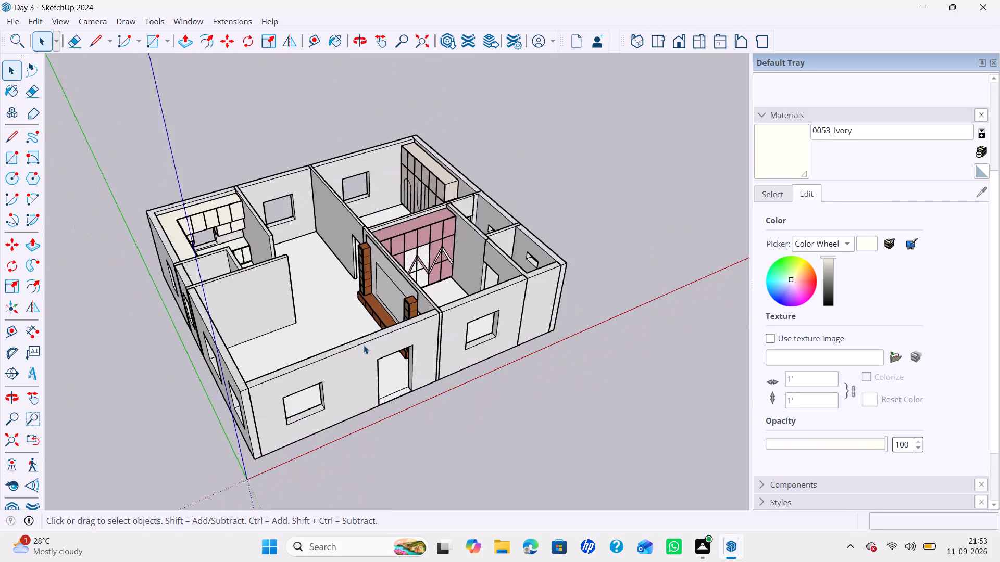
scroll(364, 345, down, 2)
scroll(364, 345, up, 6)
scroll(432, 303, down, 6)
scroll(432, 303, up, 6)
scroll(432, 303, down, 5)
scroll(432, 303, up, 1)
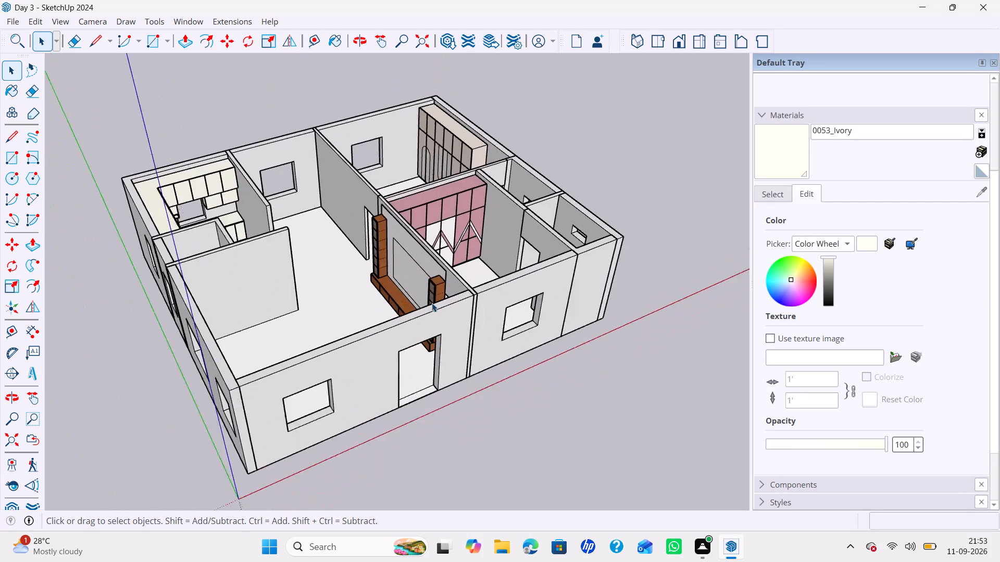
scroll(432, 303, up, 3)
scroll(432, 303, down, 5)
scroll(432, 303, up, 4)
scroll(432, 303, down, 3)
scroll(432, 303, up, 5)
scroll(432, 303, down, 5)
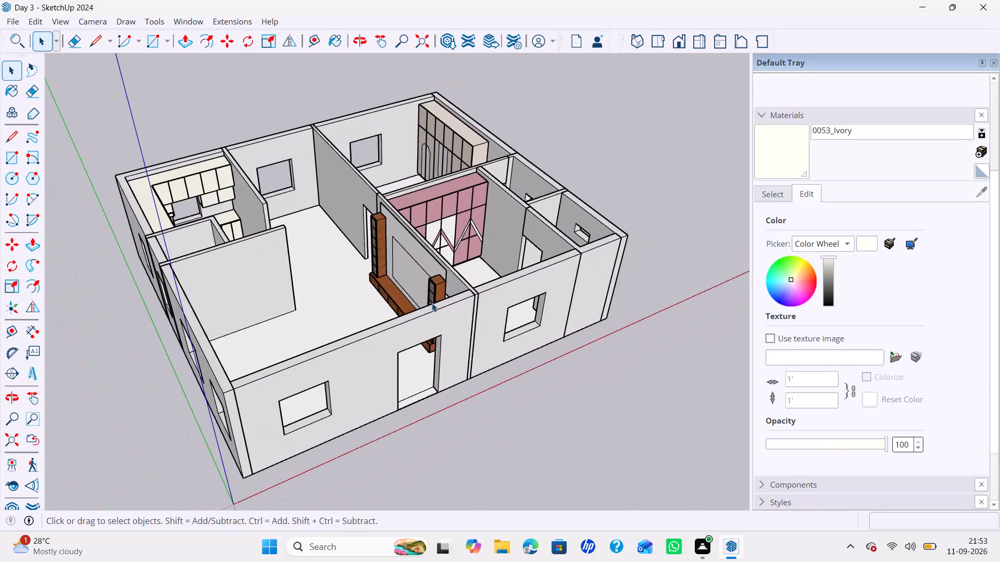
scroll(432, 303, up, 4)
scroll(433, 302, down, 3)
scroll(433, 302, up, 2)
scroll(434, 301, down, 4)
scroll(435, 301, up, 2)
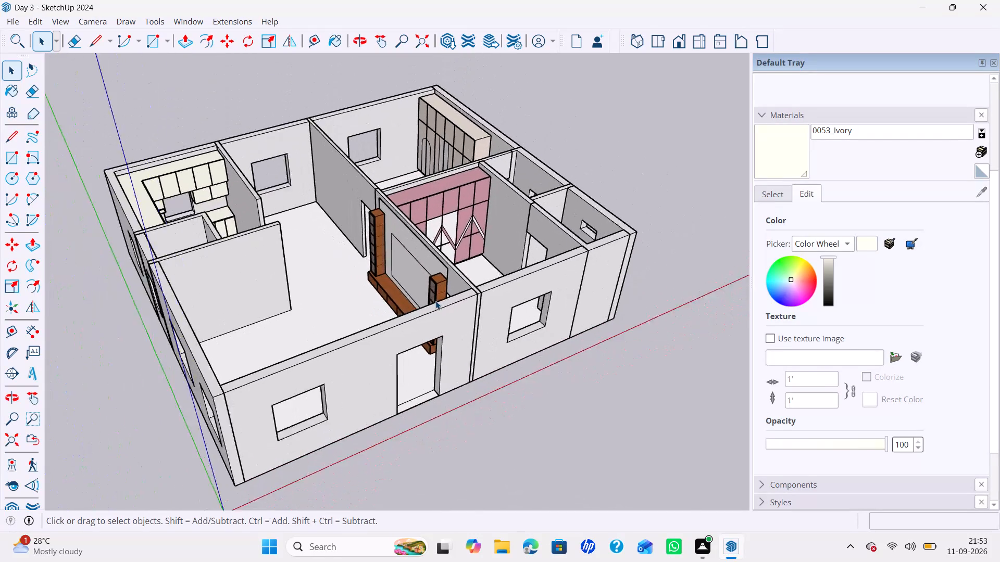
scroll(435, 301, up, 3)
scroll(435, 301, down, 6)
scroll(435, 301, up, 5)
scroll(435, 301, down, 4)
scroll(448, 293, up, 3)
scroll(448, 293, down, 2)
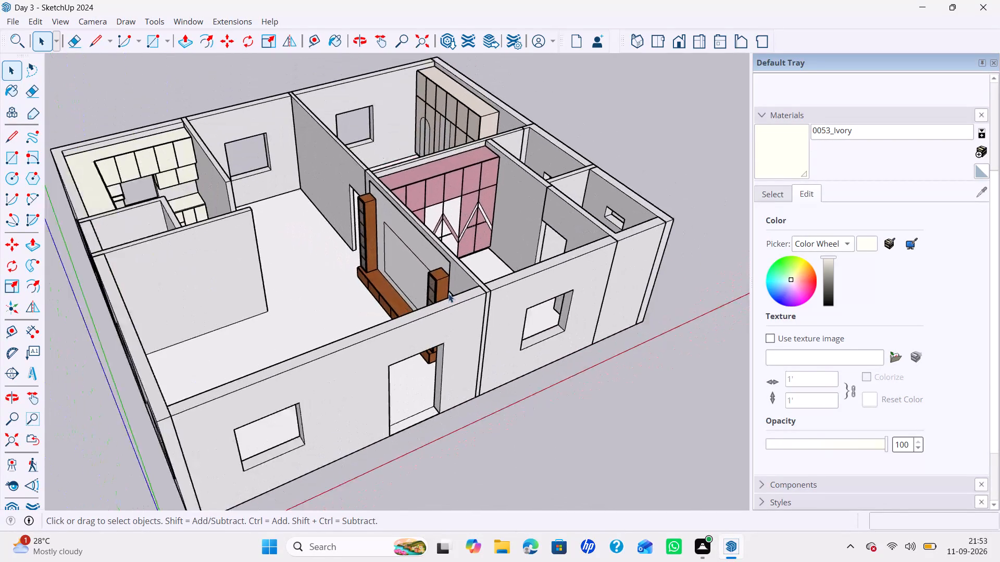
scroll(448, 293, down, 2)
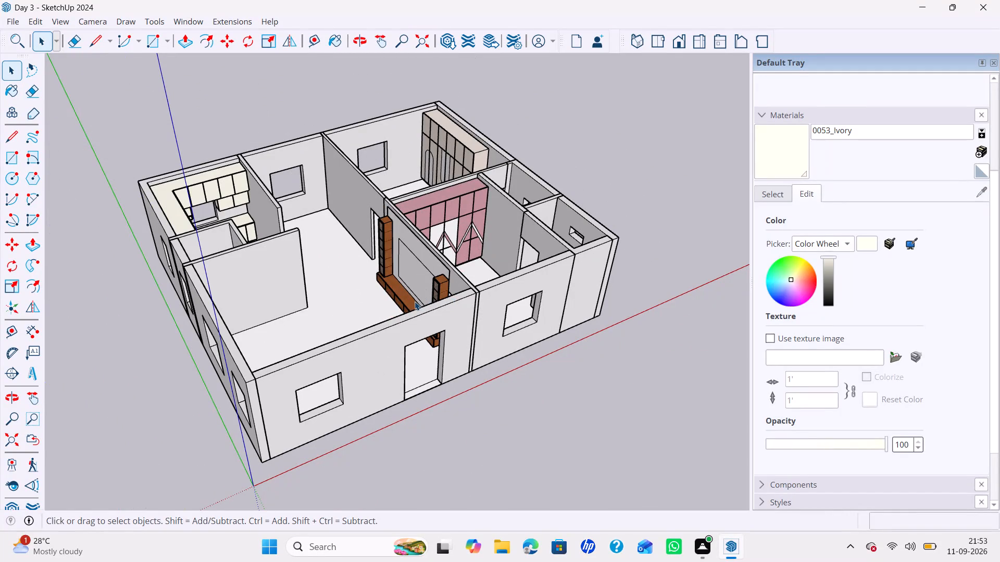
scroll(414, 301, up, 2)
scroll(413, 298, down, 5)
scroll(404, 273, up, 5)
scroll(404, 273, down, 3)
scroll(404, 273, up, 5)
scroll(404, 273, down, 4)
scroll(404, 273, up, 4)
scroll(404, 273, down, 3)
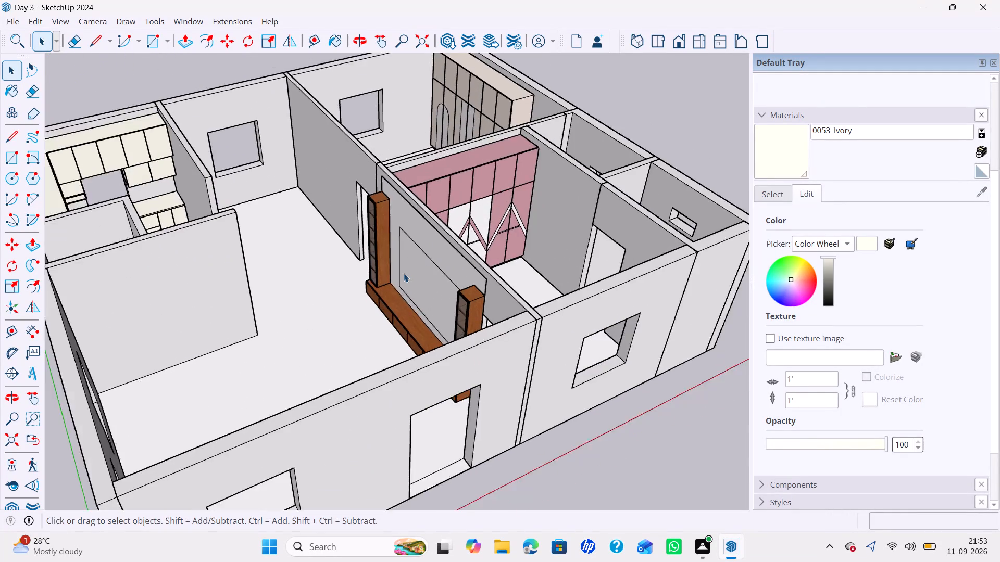
Examine the living room's wooden TV unit, especially where its tall shelf tower meets the low base beside the wall panel.
scroll(404, 273, up, 5)
scroll(404, 273, down, 4)
scroll(404, 273, up, 4)
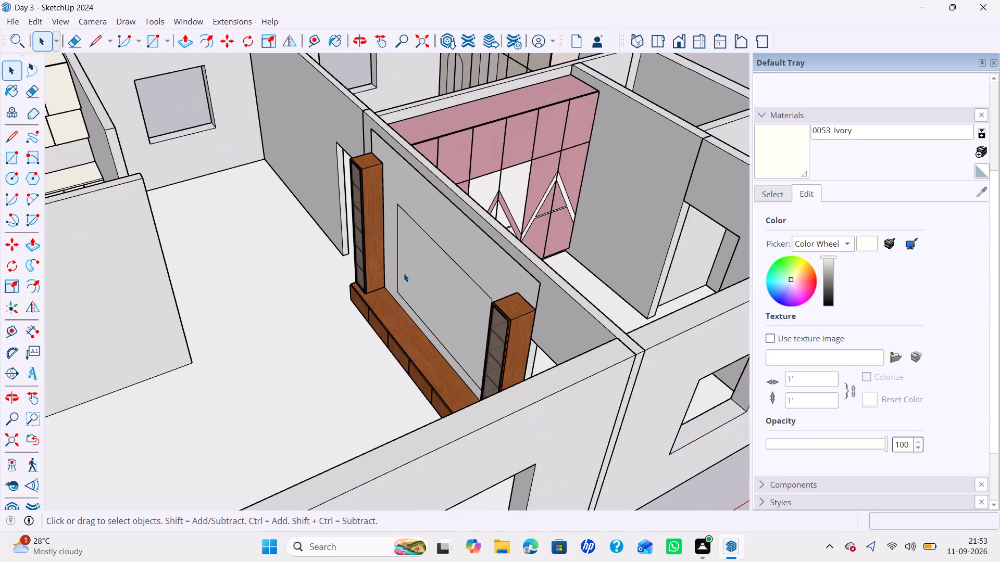
scroll(404, 273, up, 5)
scroll(404, 273, down, 9)
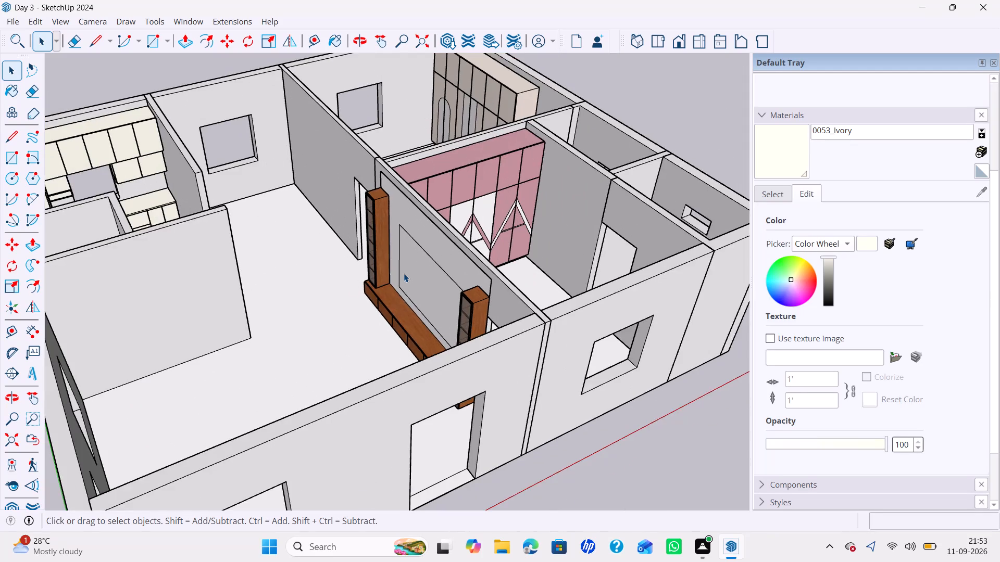
scroll(404, 273, down, 12)
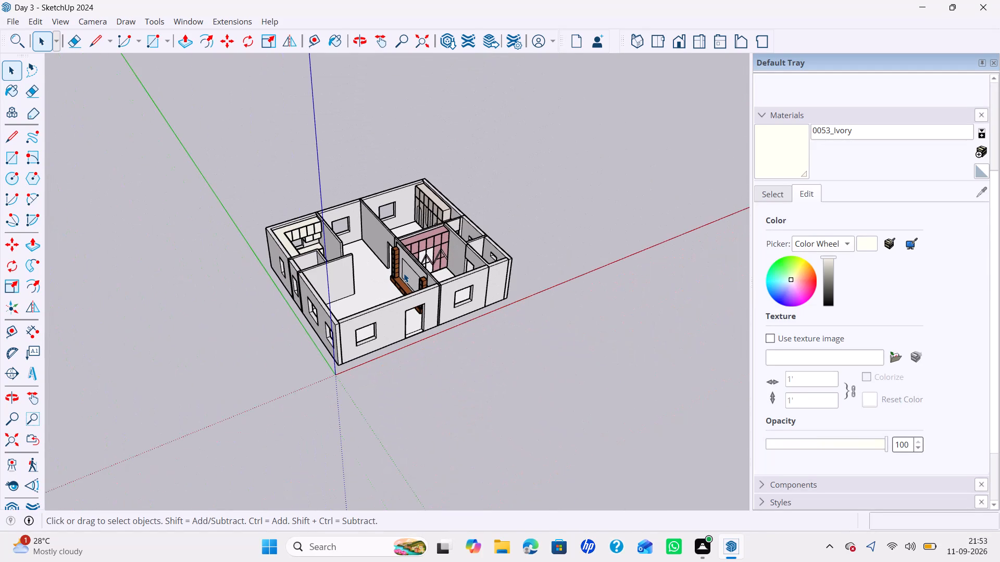
scroll(404, 273, up, 5)
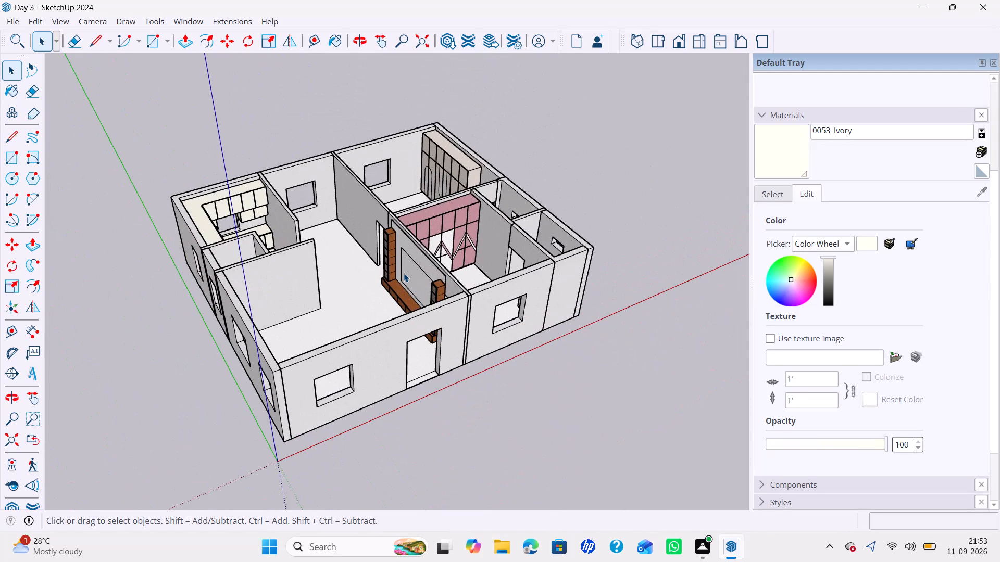
scroll(404, 273, up, 10)
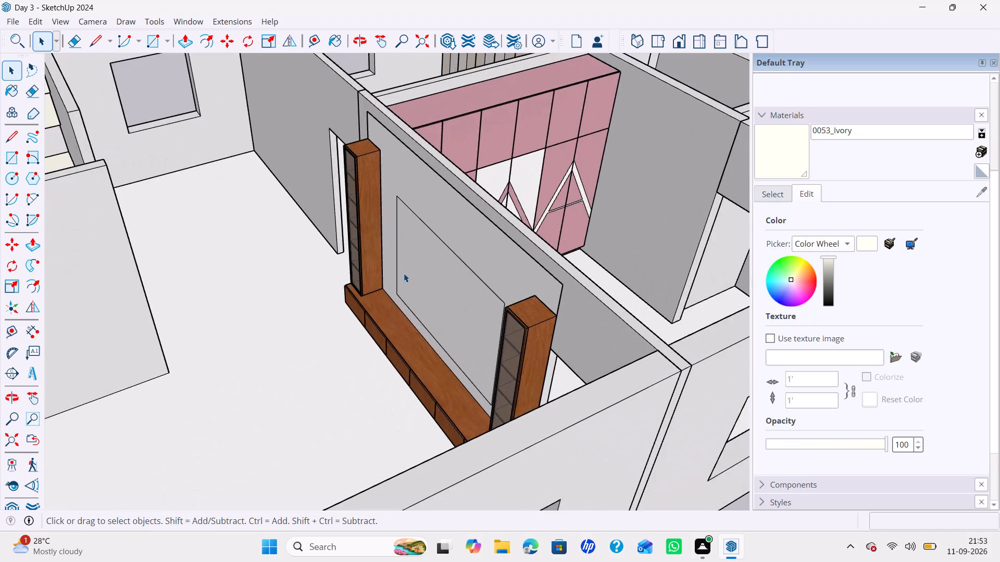
scroll(404, 273, down, 19)
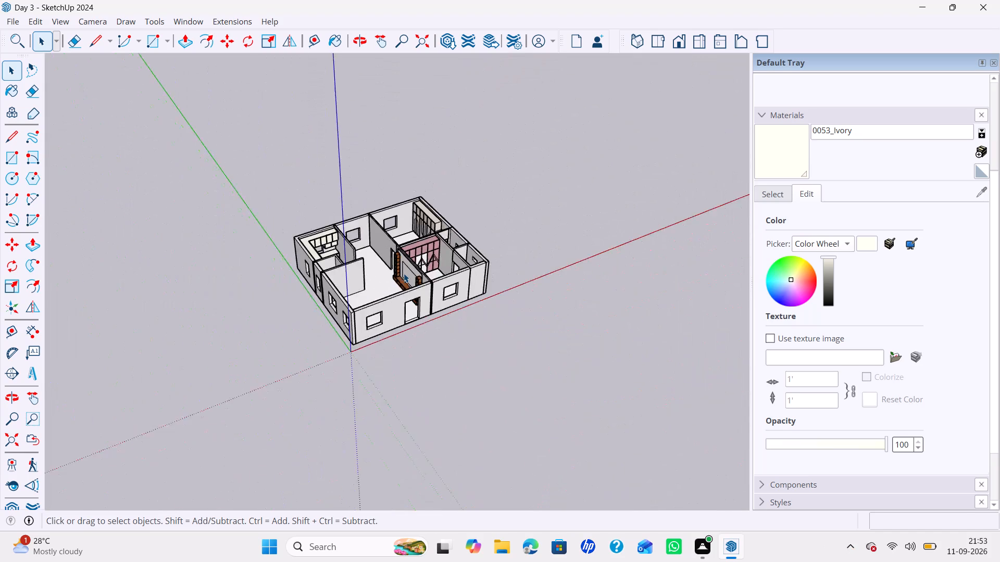
scroll(404, 273, down, 6)
scroll(404, 273, up, 6)
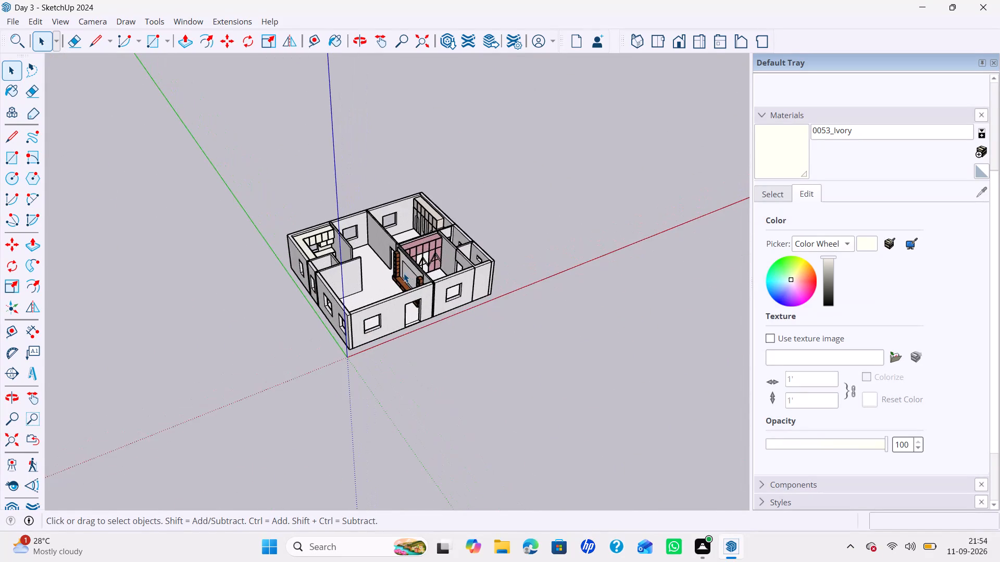
scroll(404, 273, up, 14)
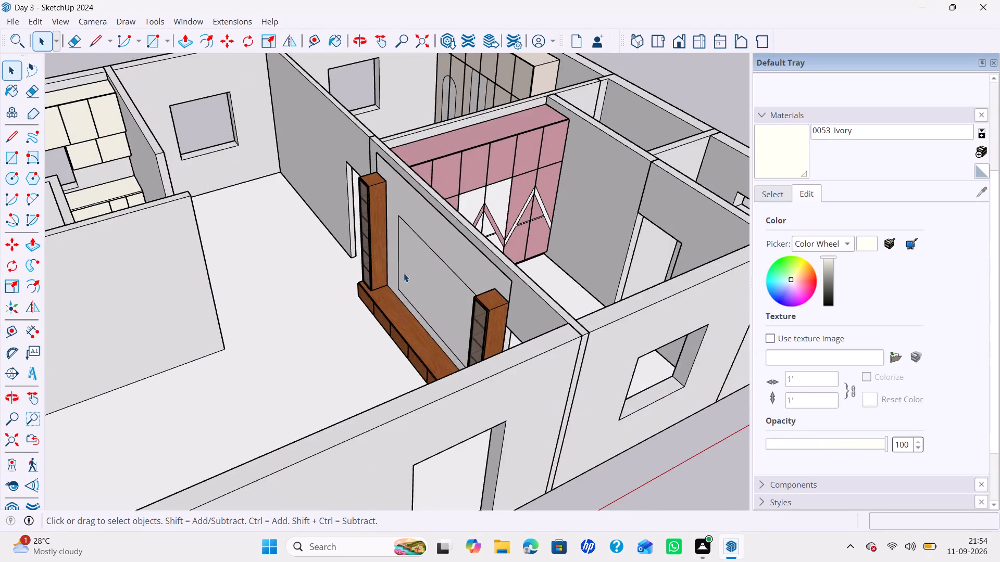
scroll(404, 273, up, 11)
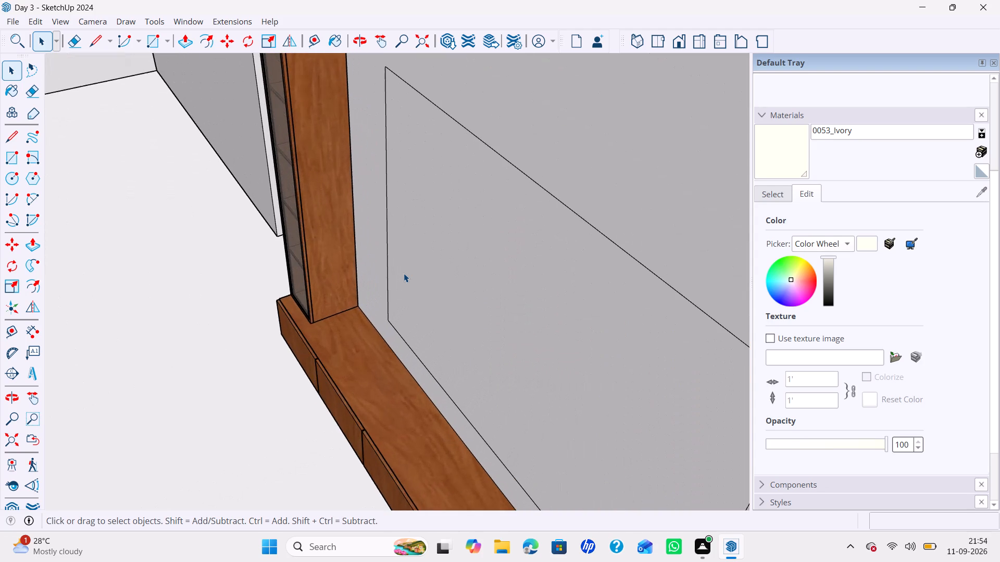
scroll(404, 273, up, 8)
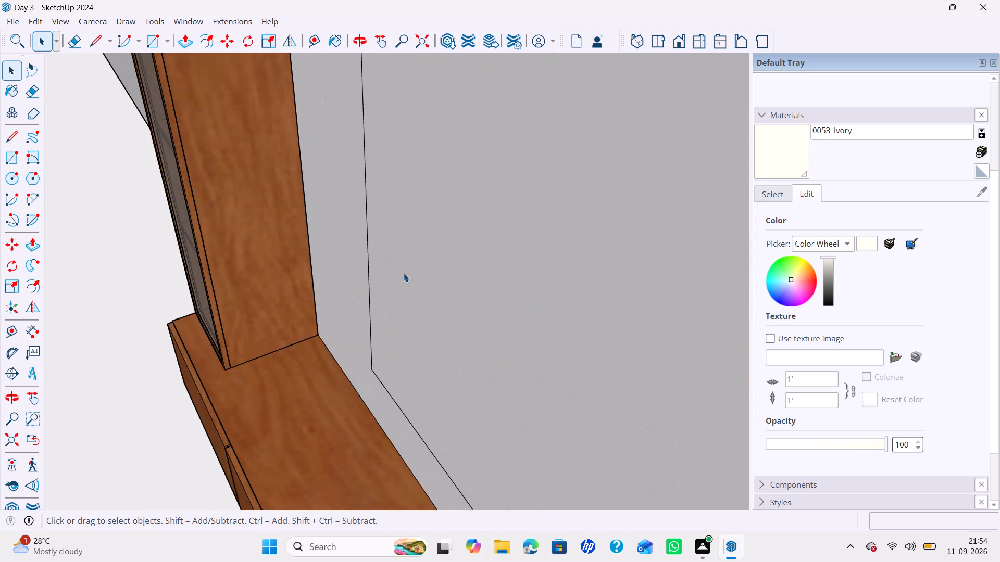
scroll(404, 273, up, 4)
scroll(404, 273, down, 12)
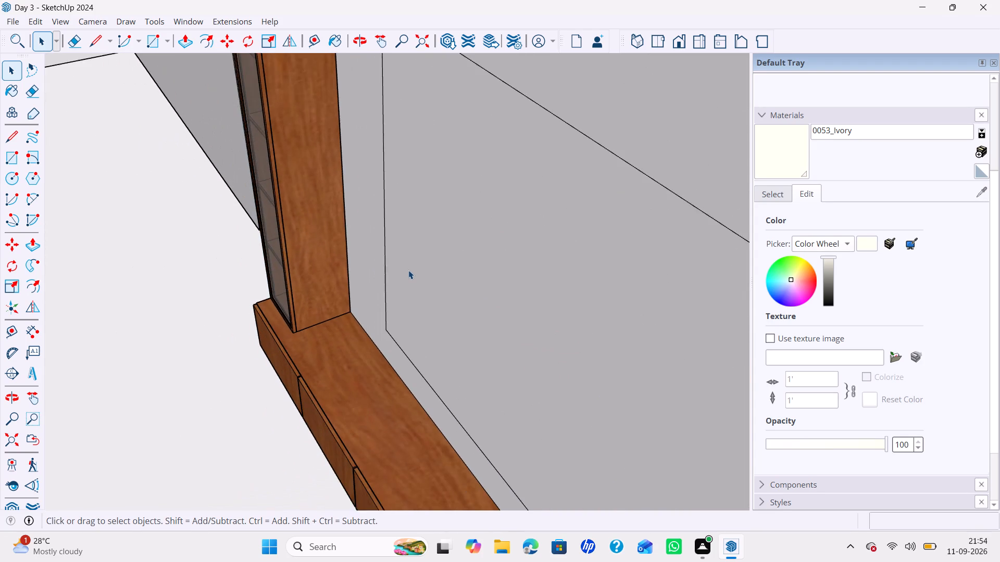
scroll(408, 270, down, 5)
scroll(415, 241, up, 3)
scroll(422, 256, down, 5)
scroll(535, 297, down, 8)
scroll(596, 318, down, 7)
scroll(660, 305, down, 14)
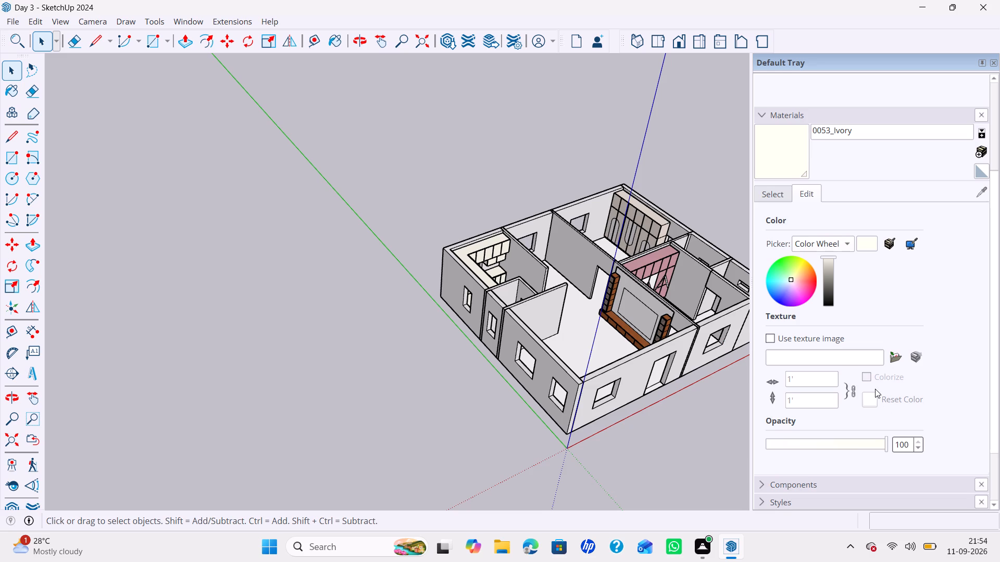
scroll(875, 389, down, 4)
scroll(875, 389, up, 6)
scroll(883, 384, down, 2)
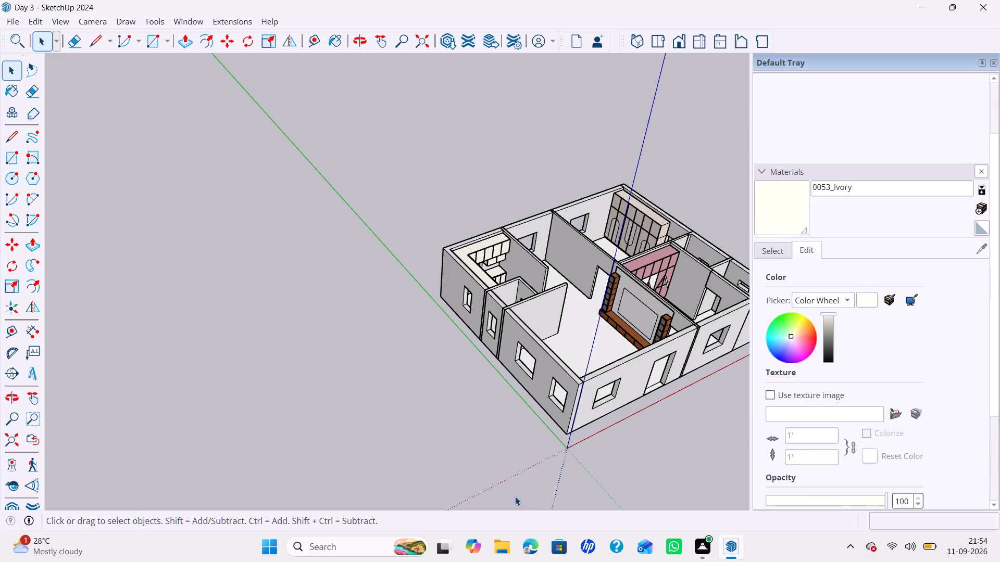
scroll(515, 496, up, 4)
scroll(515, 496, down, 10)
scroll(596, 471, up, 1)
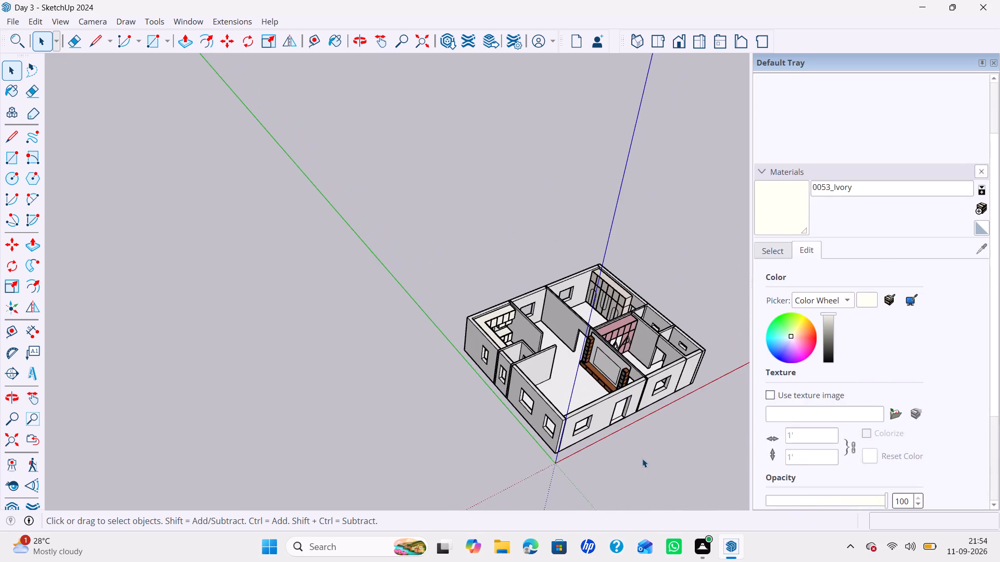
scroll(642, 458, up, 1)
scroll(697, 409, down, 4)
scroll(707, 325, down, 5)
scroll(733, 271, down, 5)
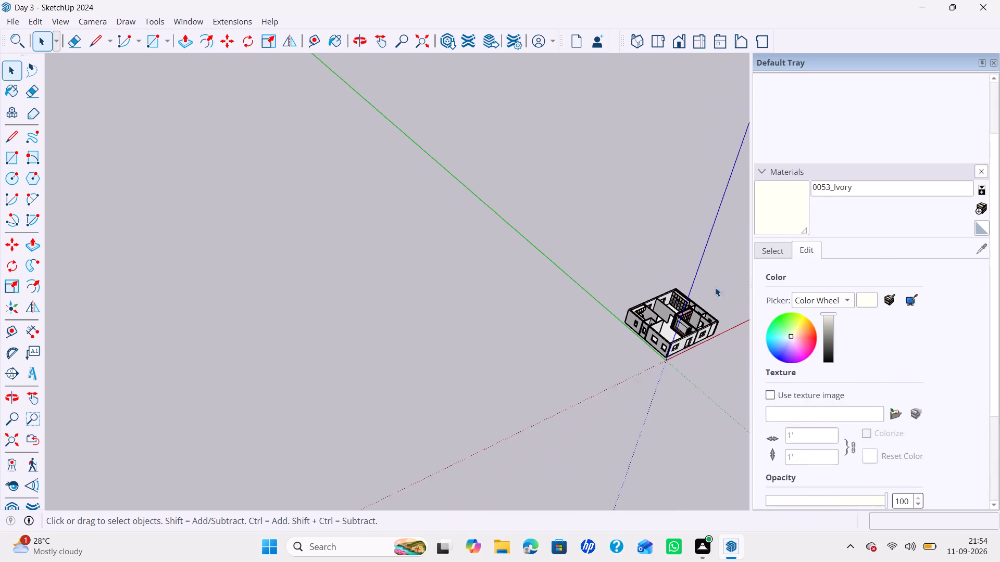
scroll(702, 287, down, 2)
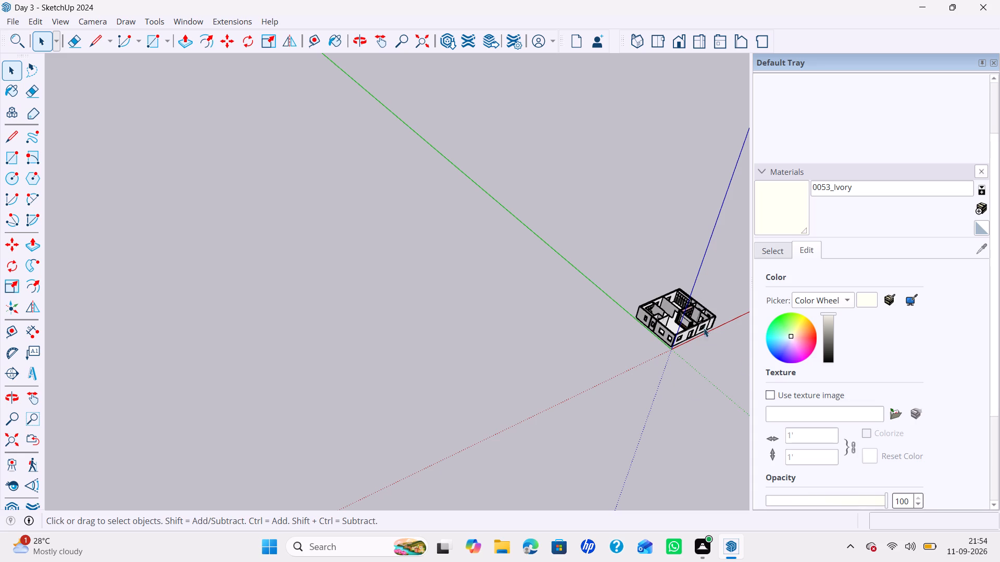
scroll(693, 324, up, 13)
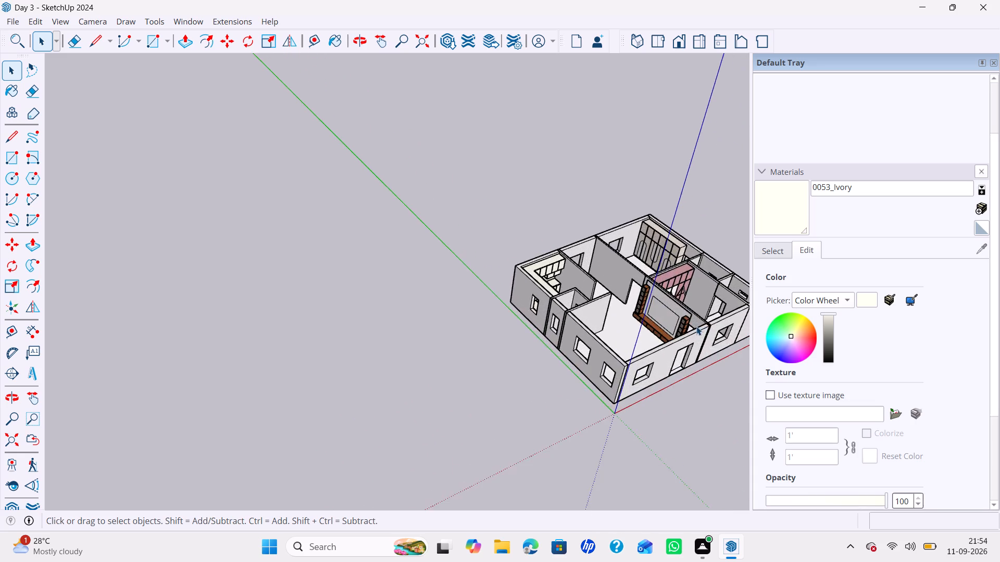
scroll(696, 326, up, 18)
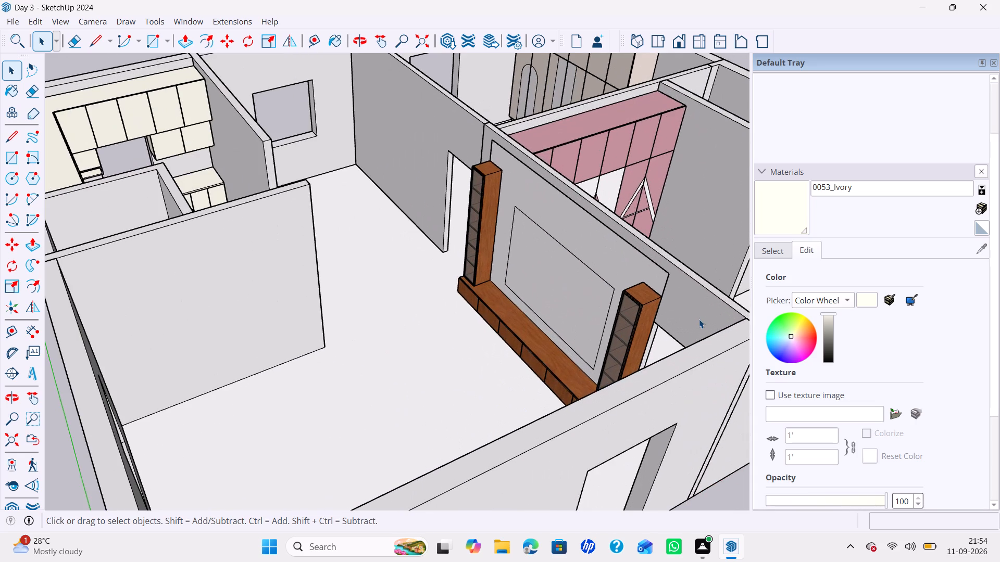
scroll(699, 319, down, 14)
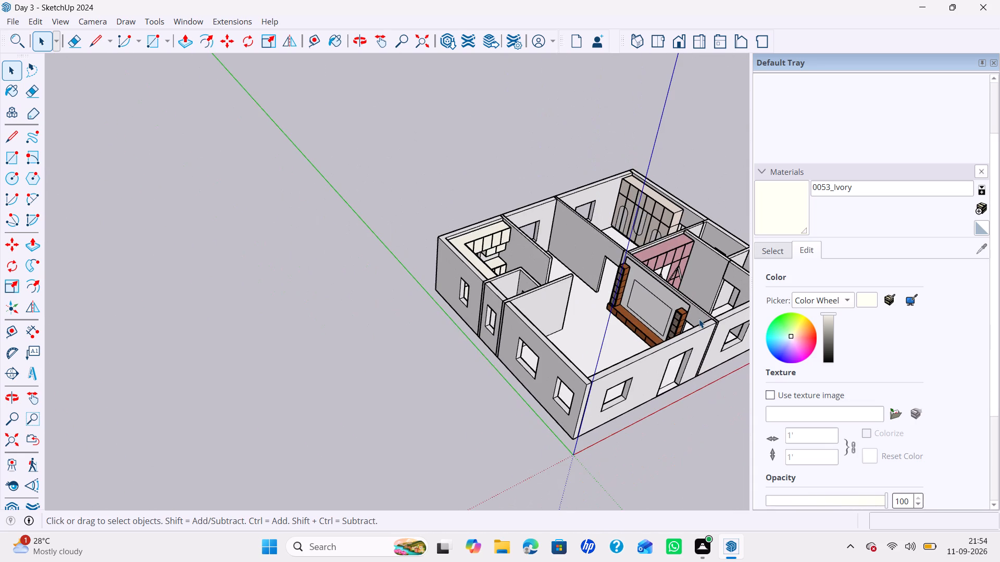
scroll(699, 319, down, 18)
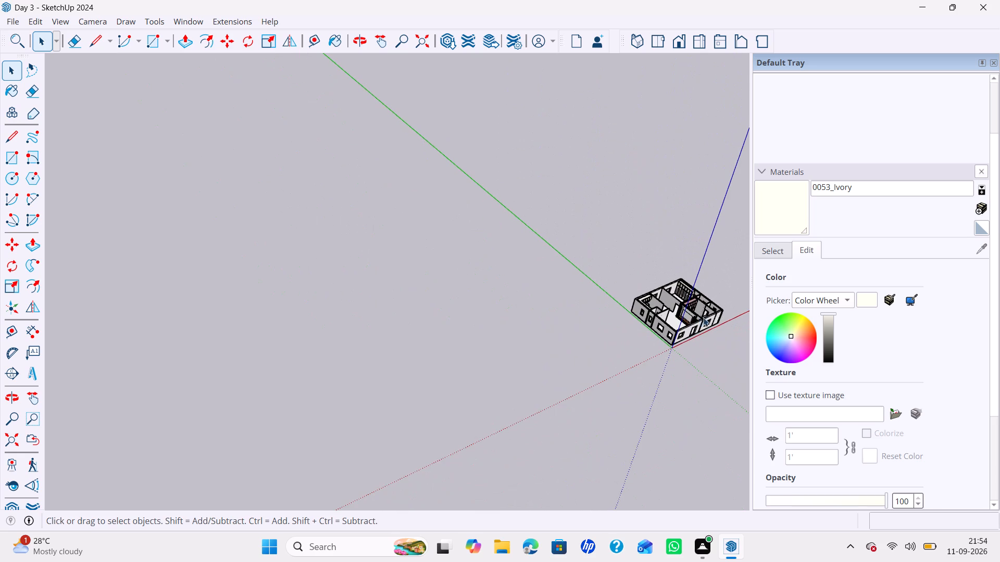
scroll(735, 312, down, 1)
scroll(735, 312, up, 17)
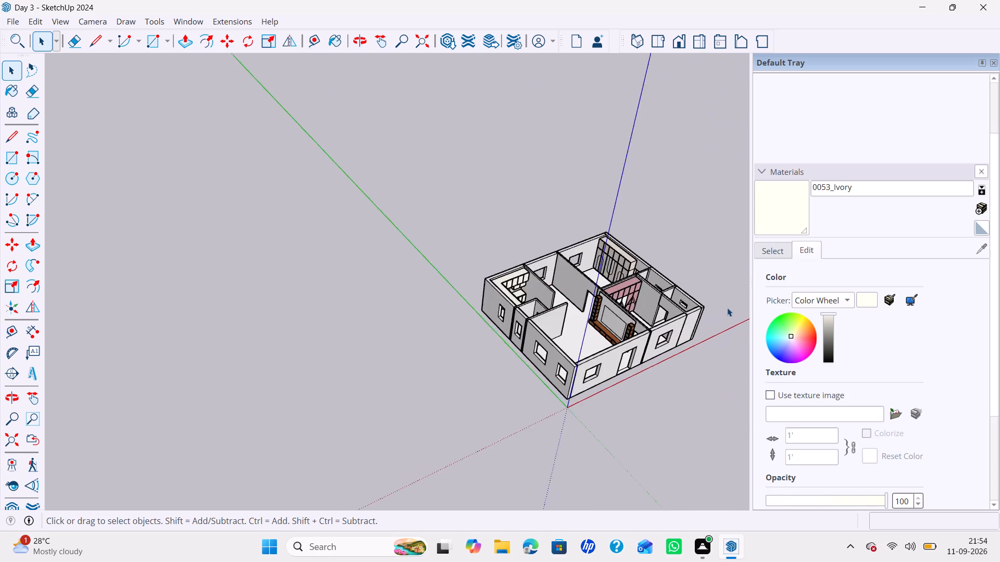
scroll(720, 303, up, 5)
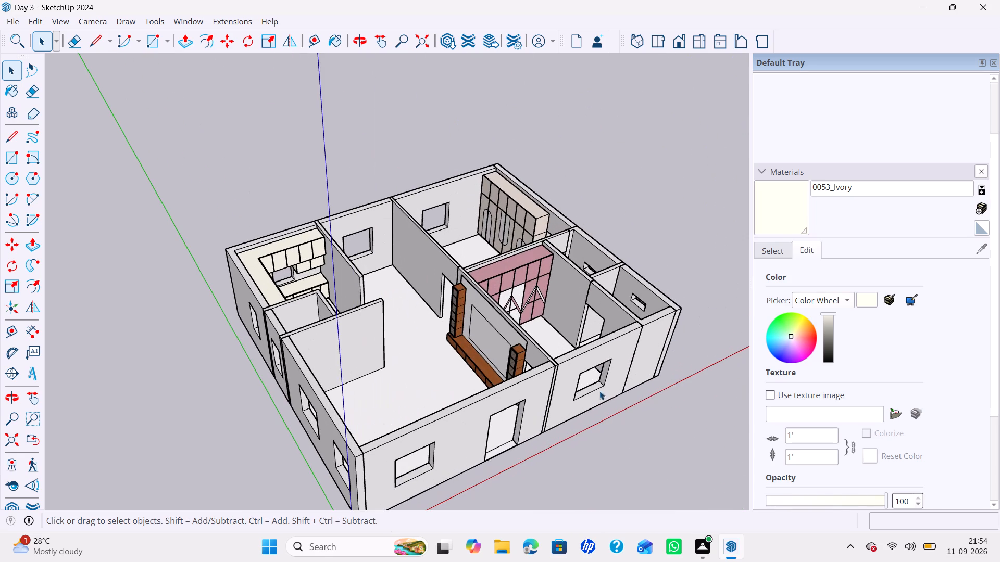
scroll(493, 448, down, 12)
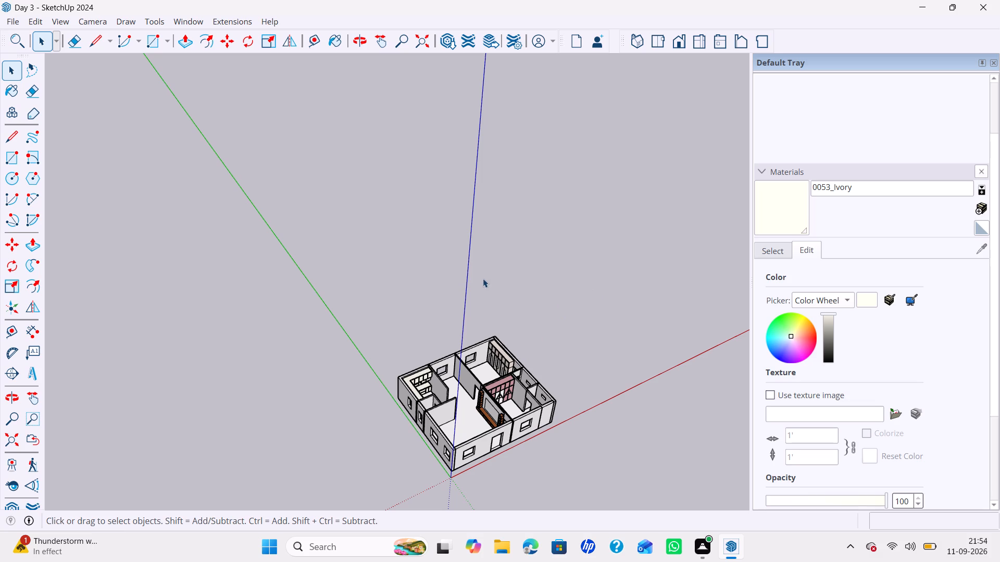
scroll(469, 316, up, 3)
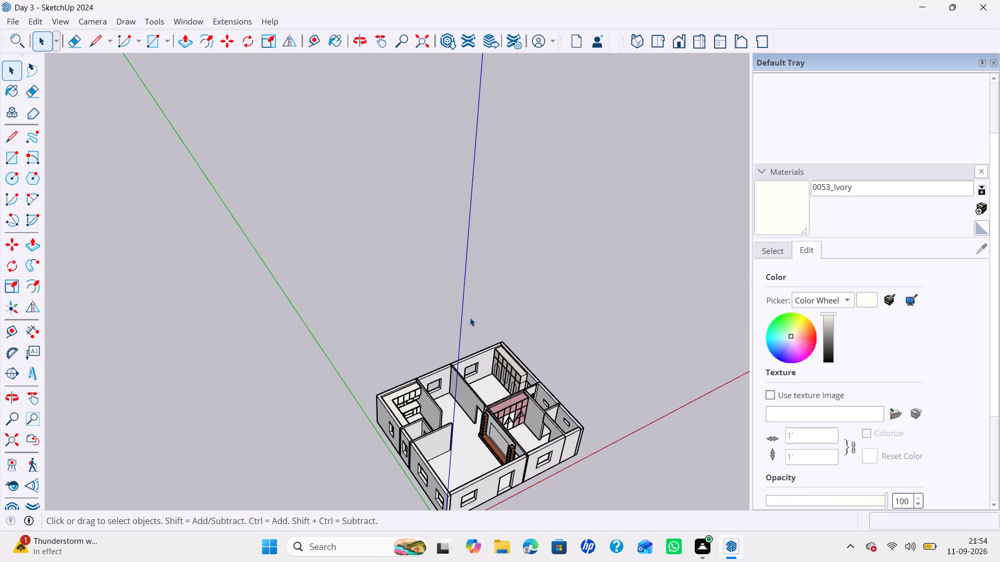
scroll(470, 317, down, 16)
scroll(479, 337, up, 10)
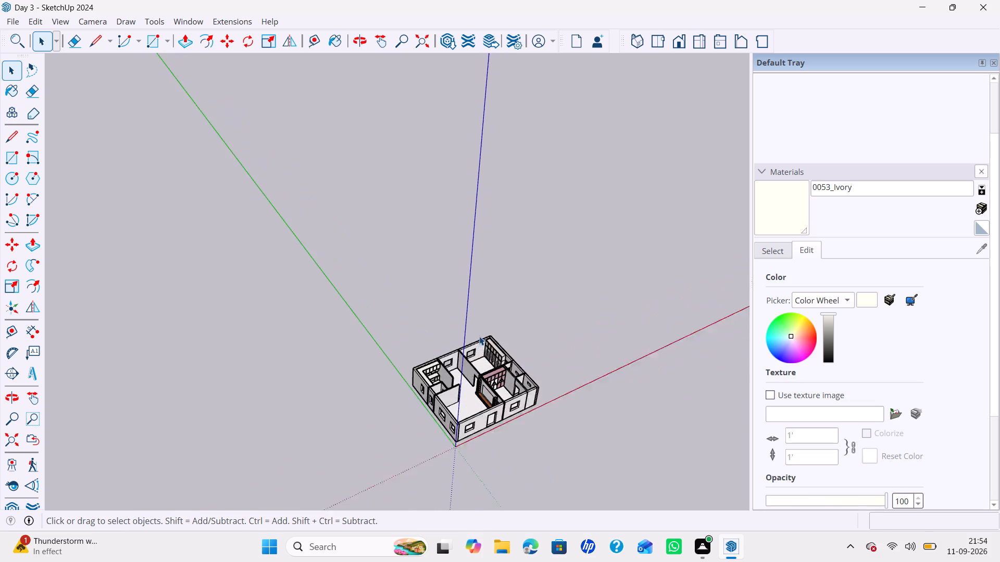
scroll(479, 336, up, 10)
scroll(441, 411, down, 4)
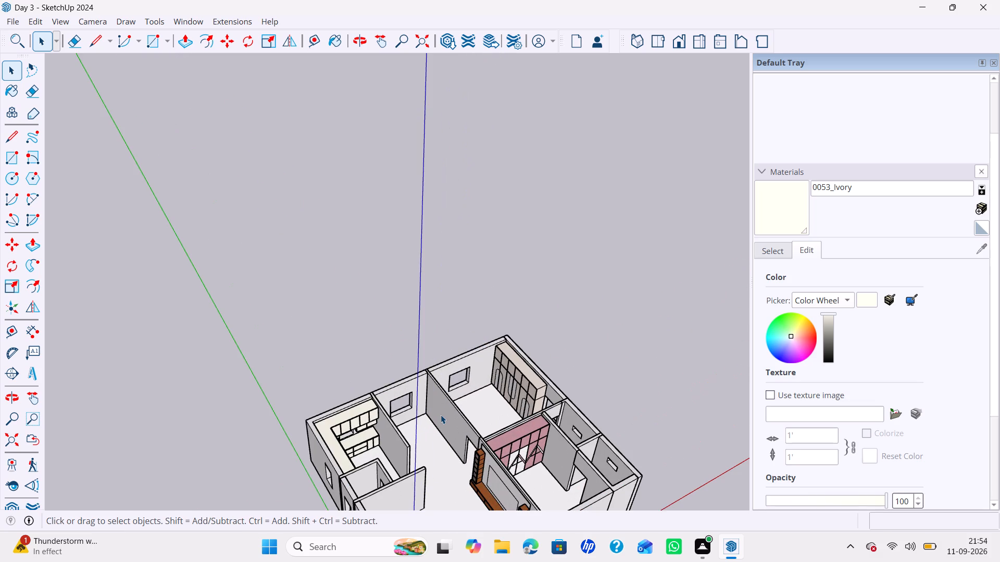
Examine the whole furnished house model and its room layout from outside and above.
scroll(441, 415, down, 8)
scroll(441, 414, up, 16)
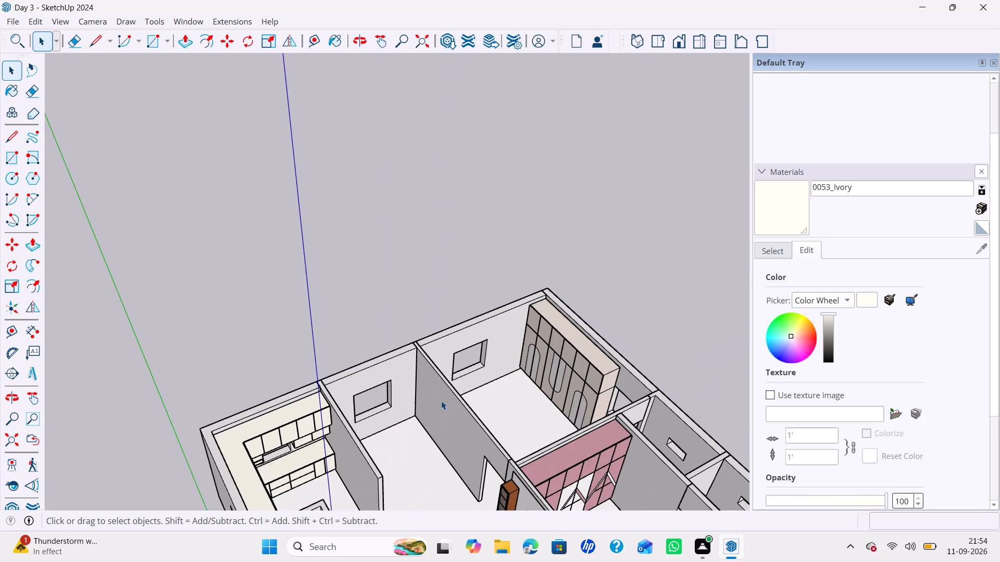
scroll(441, 400, up, 5)
scroll(441, 400, down, 7)
scroll(441, 400, down, 20)
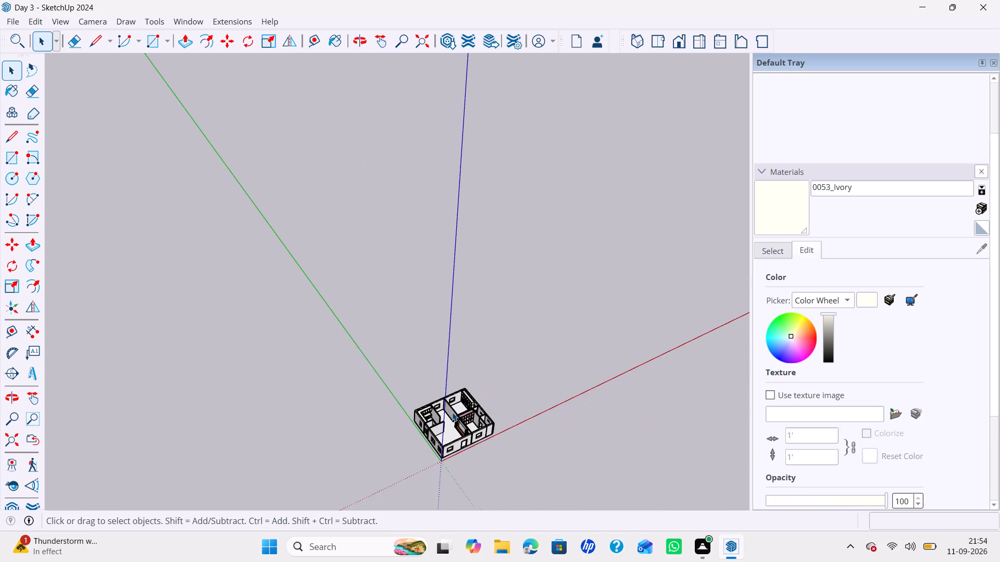
scroll(452, 412, up, 2)
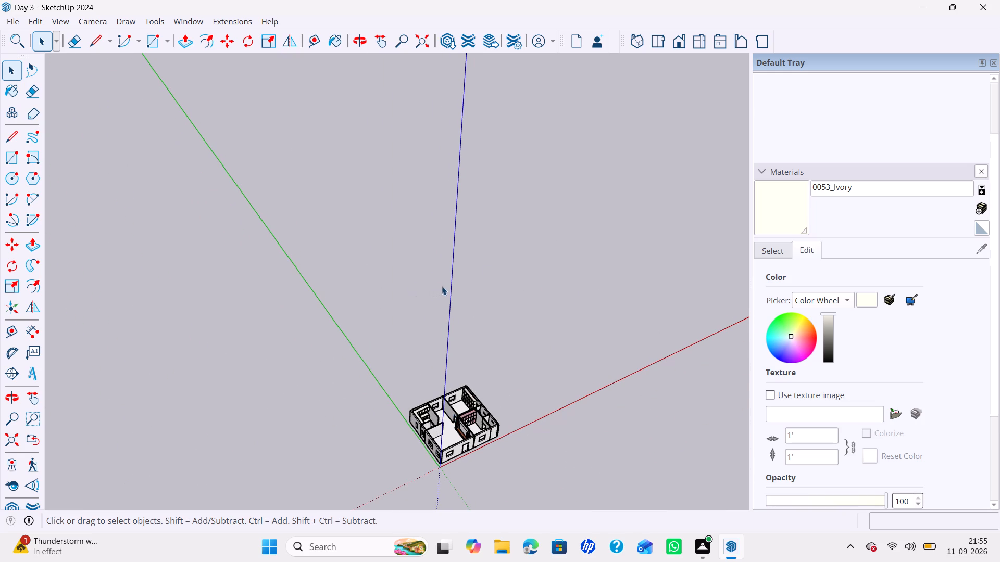
scroll(443, 286, up, 2)
scroll(444, 287, down, 11)
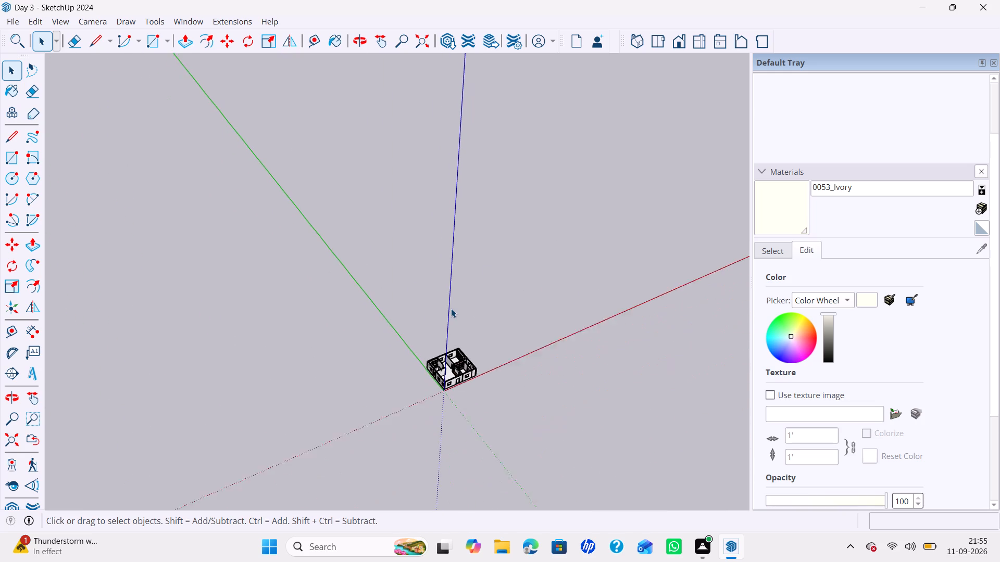
scroll(449, 362, up, 4)
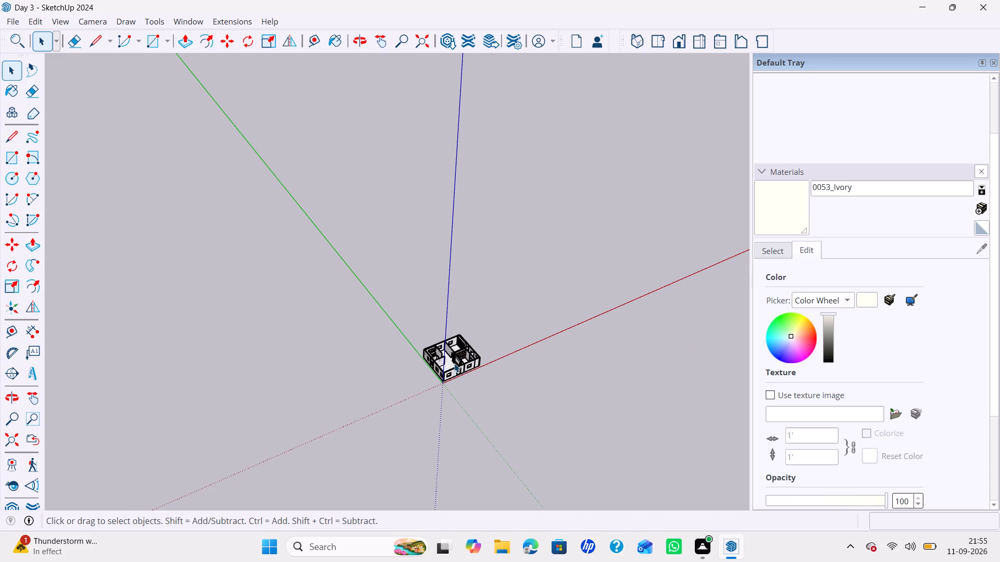
scroll(454, 363, up, 16)
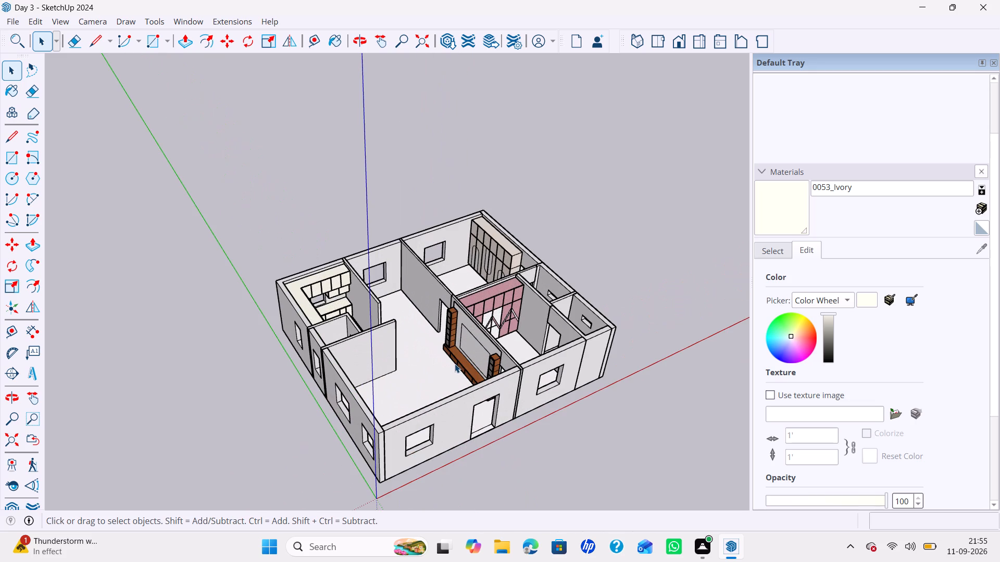
scroll(455, 364, down, 11)
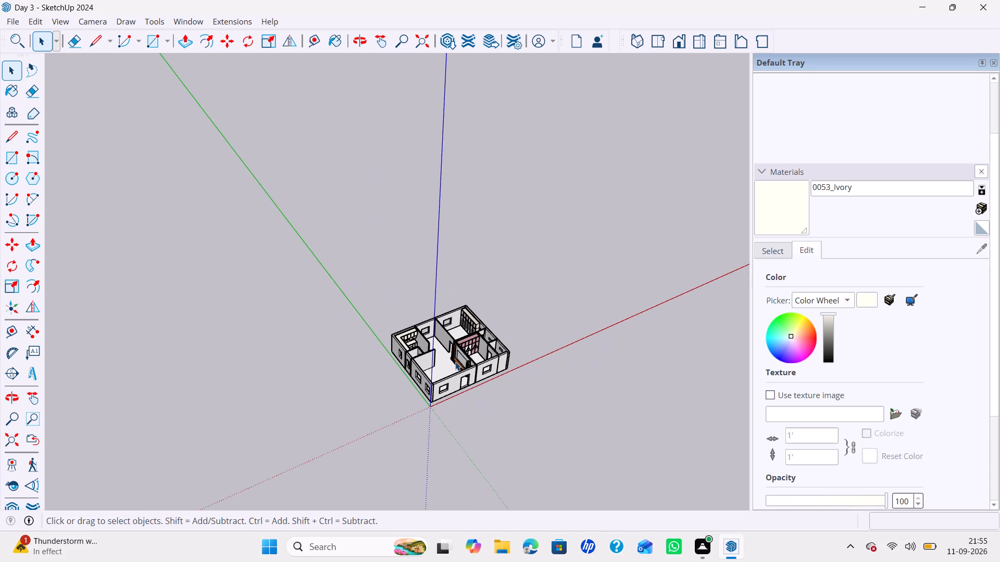
scroll(442, 413, up, 8)
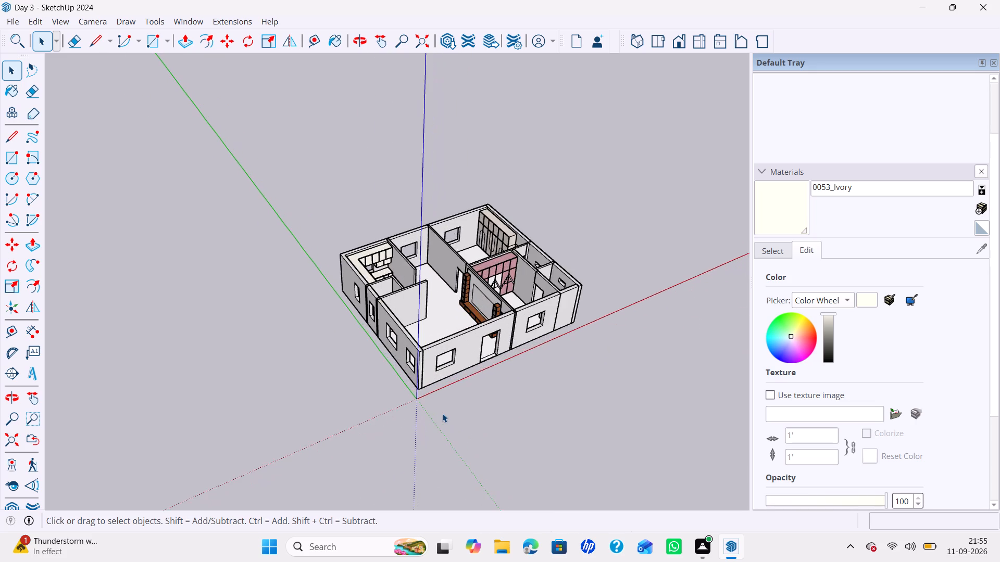
scroll(442, 413, up, 5)
scroll(488, 290, down, 4)
scroll(490, 292, up, 5)
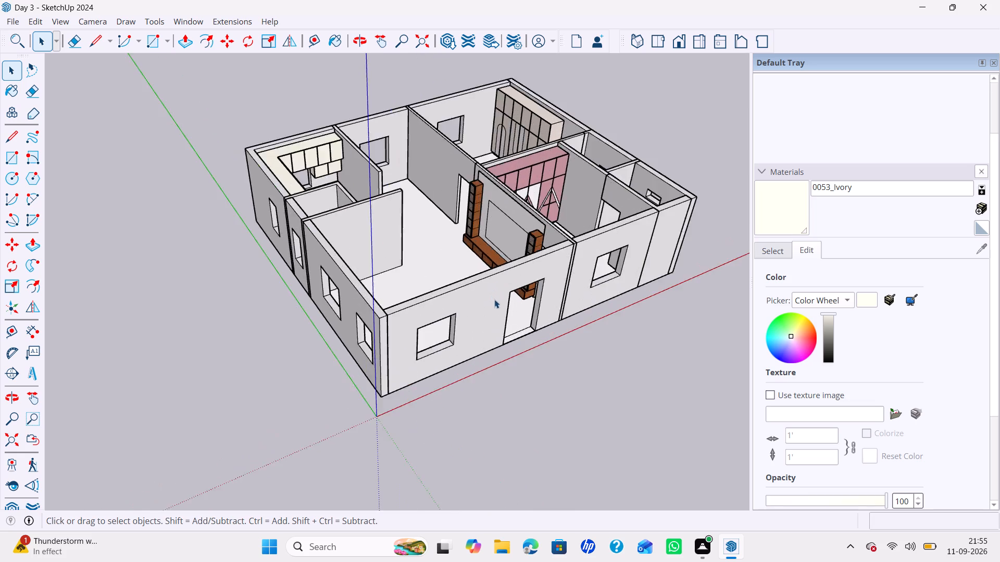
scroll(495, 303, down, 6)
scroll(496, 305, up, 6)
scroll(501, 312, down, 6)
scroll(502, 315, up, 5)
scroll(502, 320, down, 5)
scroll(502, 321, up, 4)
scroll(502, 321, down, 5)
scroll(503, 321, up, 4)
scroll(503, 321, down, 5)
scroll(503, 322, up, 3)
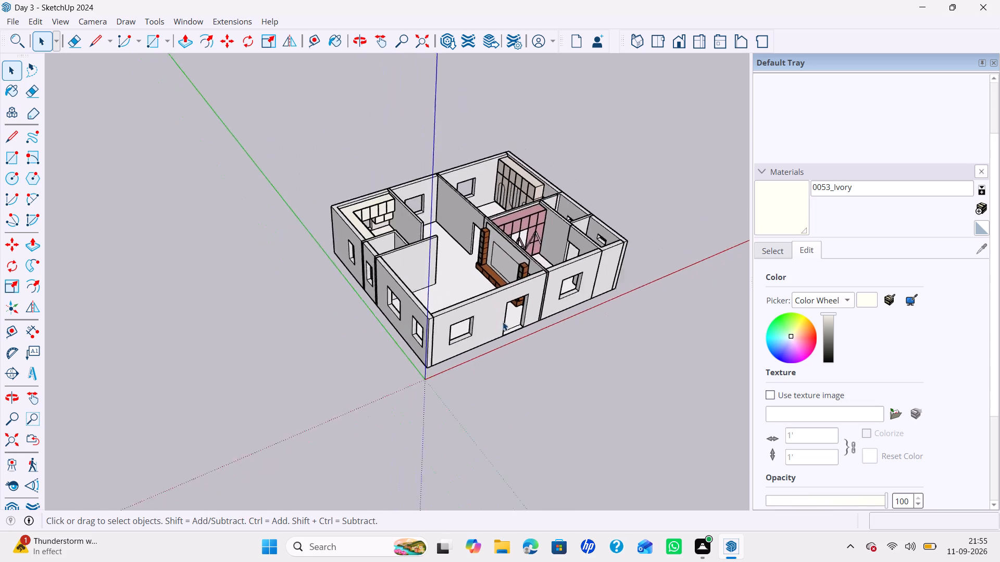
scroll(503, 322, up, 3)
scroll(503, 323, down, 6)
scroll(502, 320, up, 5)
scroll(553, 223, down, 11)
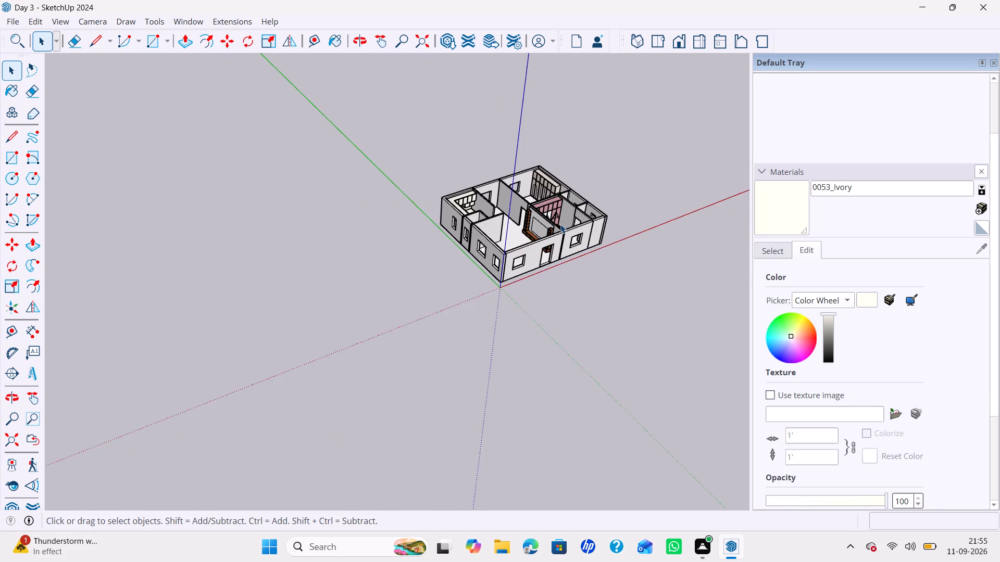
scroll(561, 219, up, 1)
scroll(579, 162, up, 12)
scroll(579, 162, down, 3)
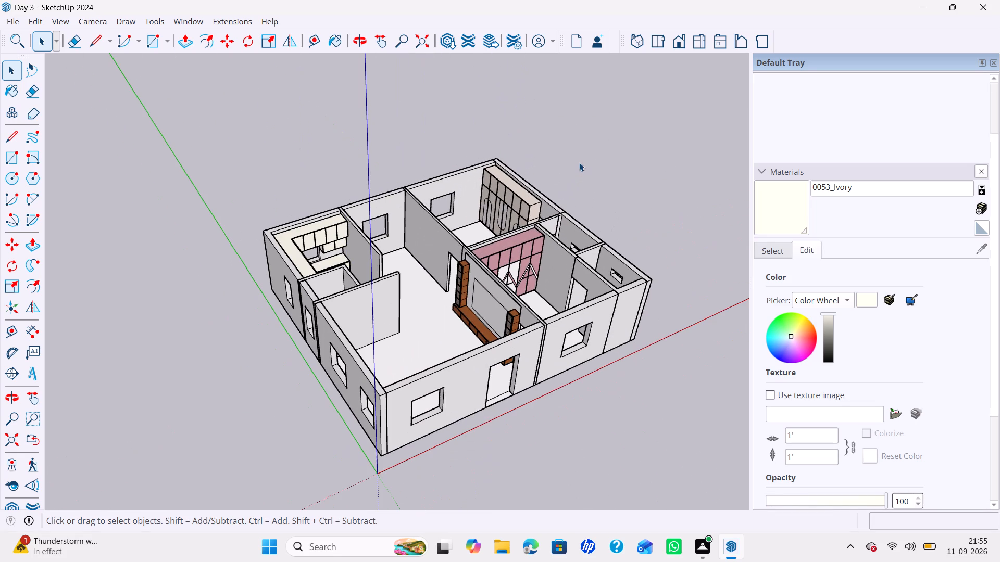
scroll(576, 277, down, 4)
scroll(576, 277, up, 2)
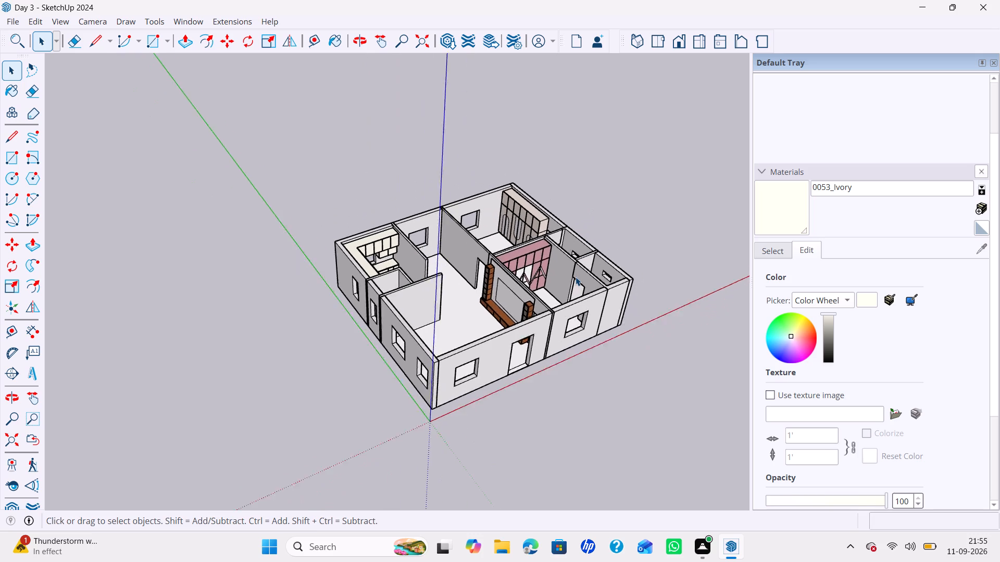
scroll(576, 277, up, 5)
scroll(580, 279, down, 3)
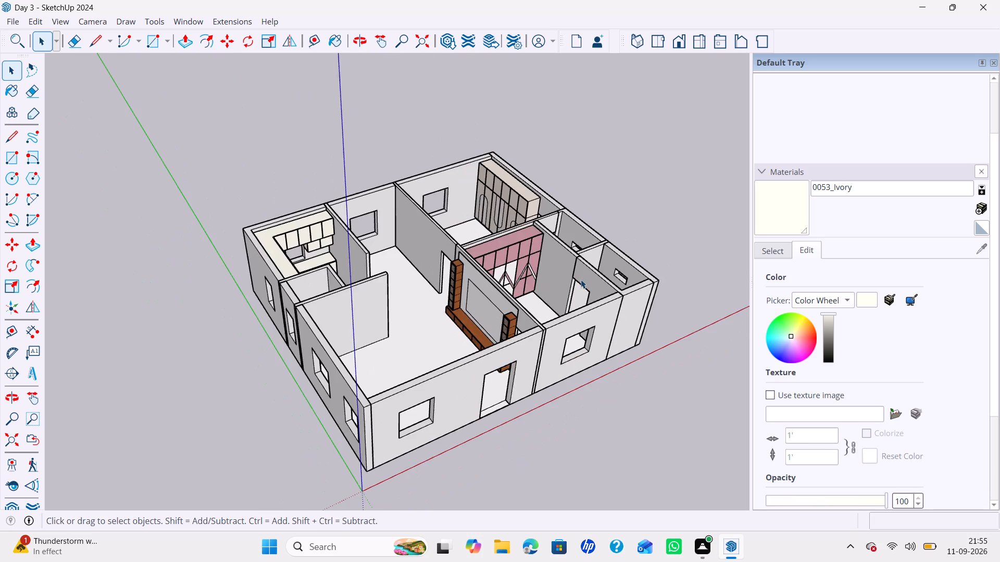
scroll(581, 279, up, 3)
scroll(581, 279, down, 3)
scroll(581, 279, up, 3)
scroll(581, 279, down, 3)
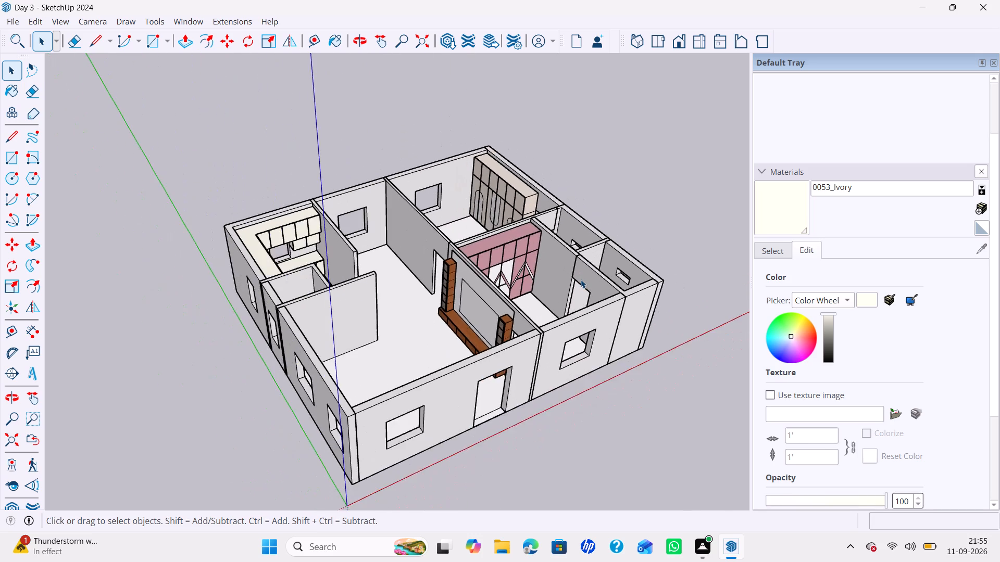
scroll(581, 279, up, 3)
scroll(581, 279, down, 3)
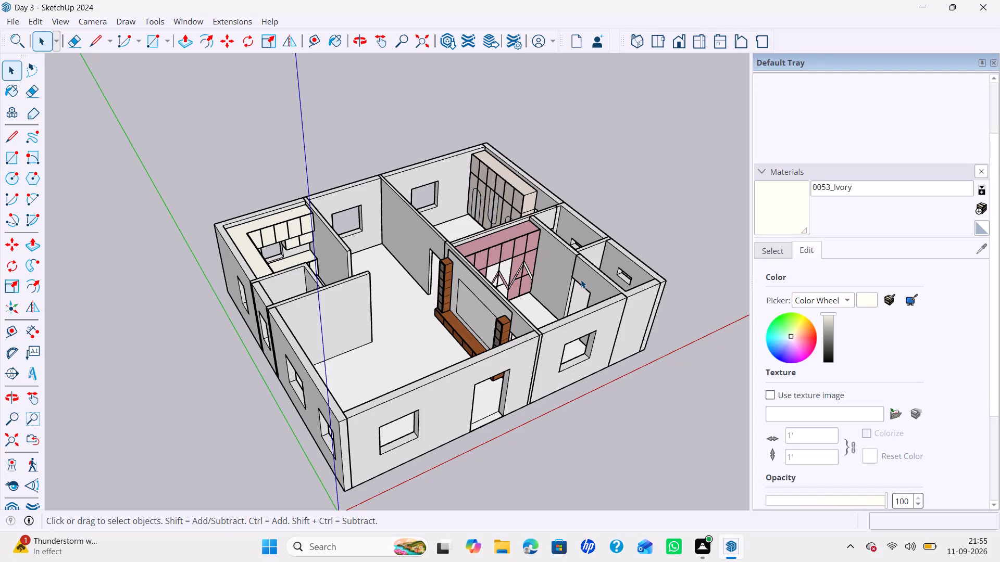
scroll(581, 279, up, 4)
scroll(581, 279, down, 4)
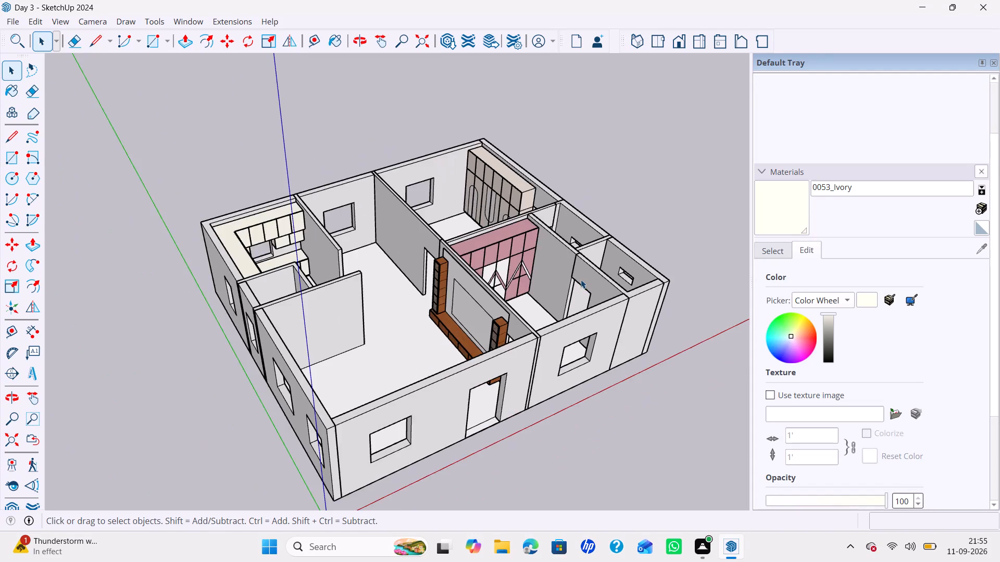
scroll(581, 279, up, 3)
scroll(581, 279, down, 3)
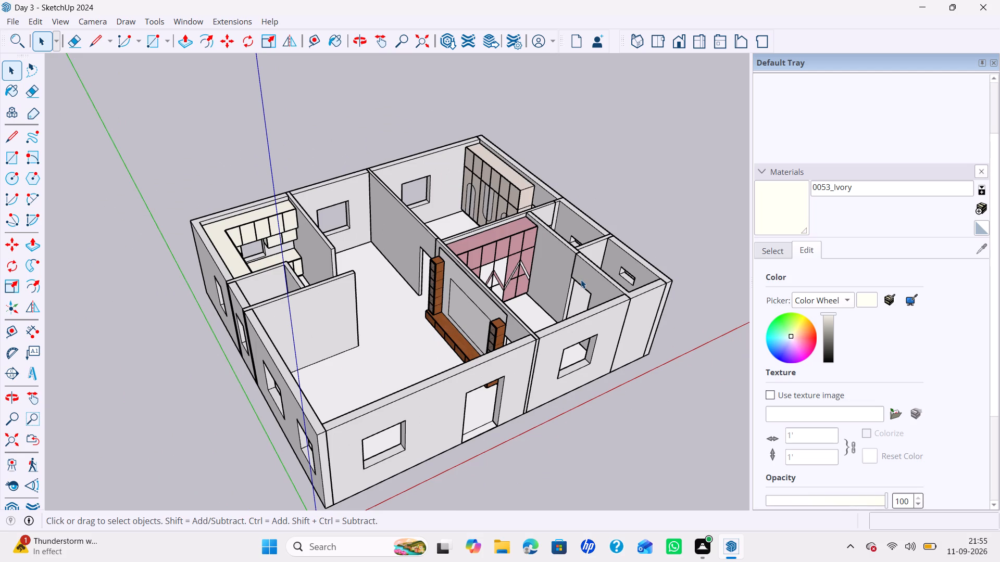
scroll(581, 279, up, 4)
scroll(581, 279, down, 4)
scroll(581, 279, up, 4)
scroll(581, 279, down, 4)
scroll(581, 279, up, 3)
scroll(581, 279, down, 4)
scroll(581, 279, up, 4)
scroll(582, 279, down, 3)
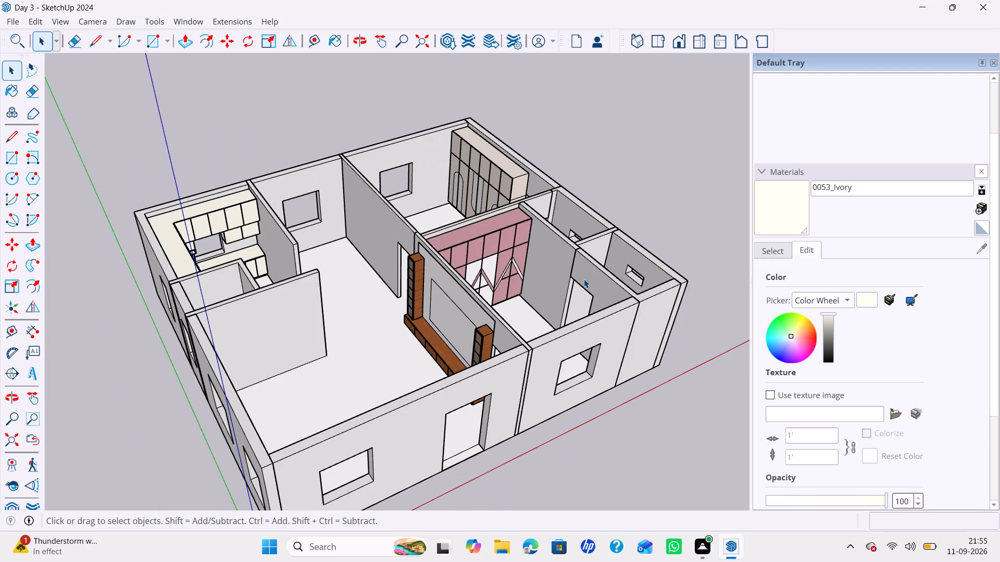
Examine the bedroom's pink wardrobe with its white zigzag door pattern and the adjoining rooms up close.
scroll(584, 279, up, 3)
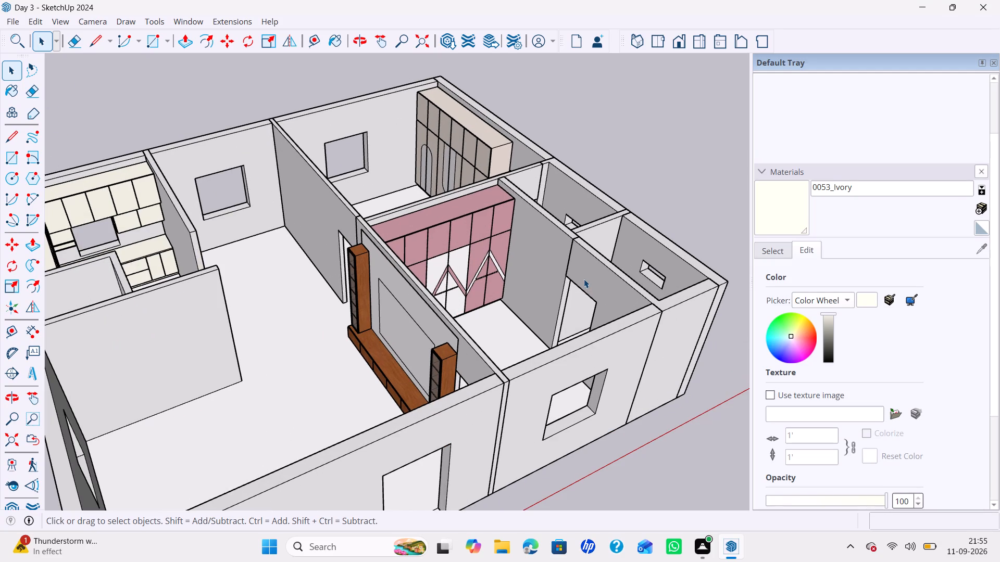
scroll(584, 279, down, 3)
scroll(584, 279, up, 3)
scroll(584, 279, down, 4)
scroll(584, 279, up, 4)
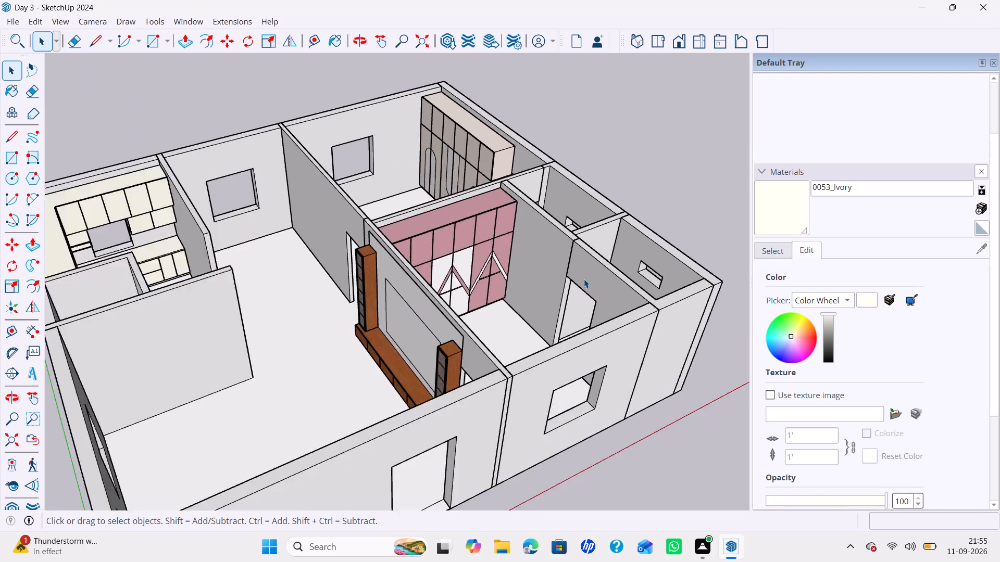
scroll(584, 279, down, 4)
scroll(584, 279, up, 4)
scroll(584, 279, down, 4)
scroll(584, 279, up, 4)
scroll(584, 279, down, 4)
scroll(584, 279, up, 3)
scroll(584, 279, down, 3)
scroll(584, 279, up, 4)
scroll(584, 279, down, 3)
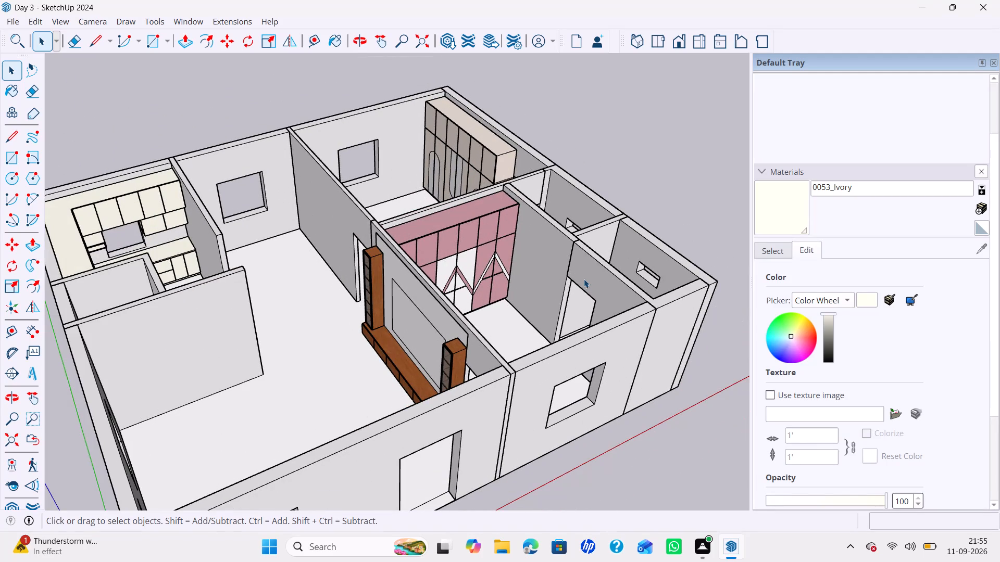
scroll(584, 279, up, 3)
scroll(584, 279, down, 4)
scroll(584, 279, up, 4)
scroll(584, 279, down, 4)
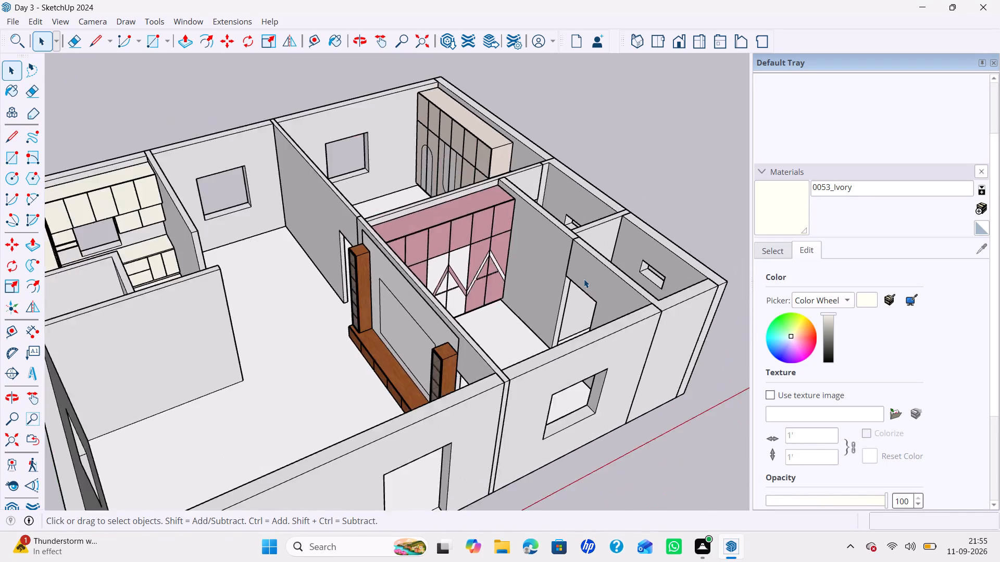
scroll(584, 279, up, 3)
scroll(584, 279, down, 3)
scroll(584, 279, up, 3)
scroll(584, 279, down, 3)
scroll(584, 279, up, 3)
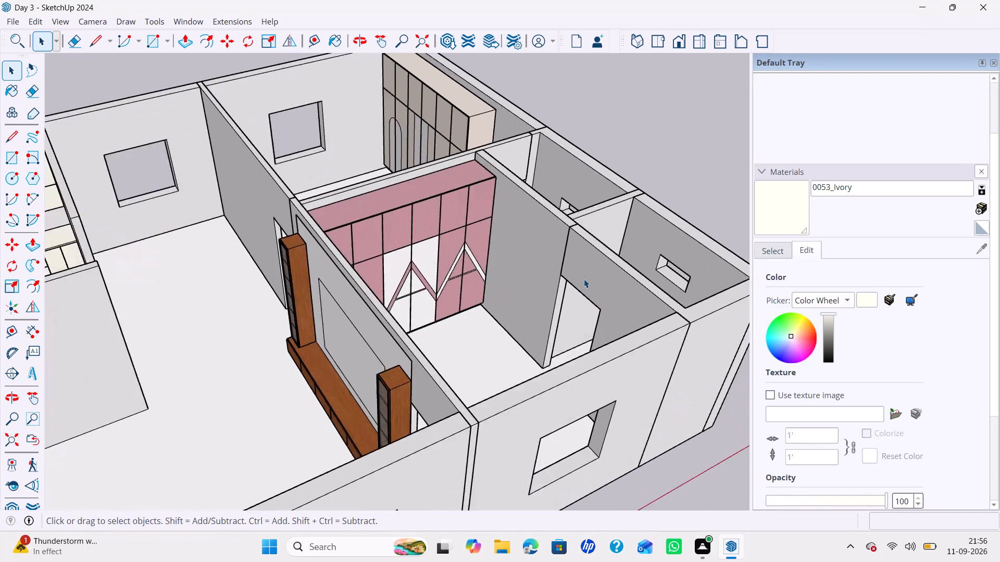
scroll(584, 279, down, 3)
scroll(584, 279, up, 3)
scroll(584, 279, down, 3)
scroll(584, 279, up, 3)
scroll(584, 279, down, 3)
scroll(584, 279, up, 2)
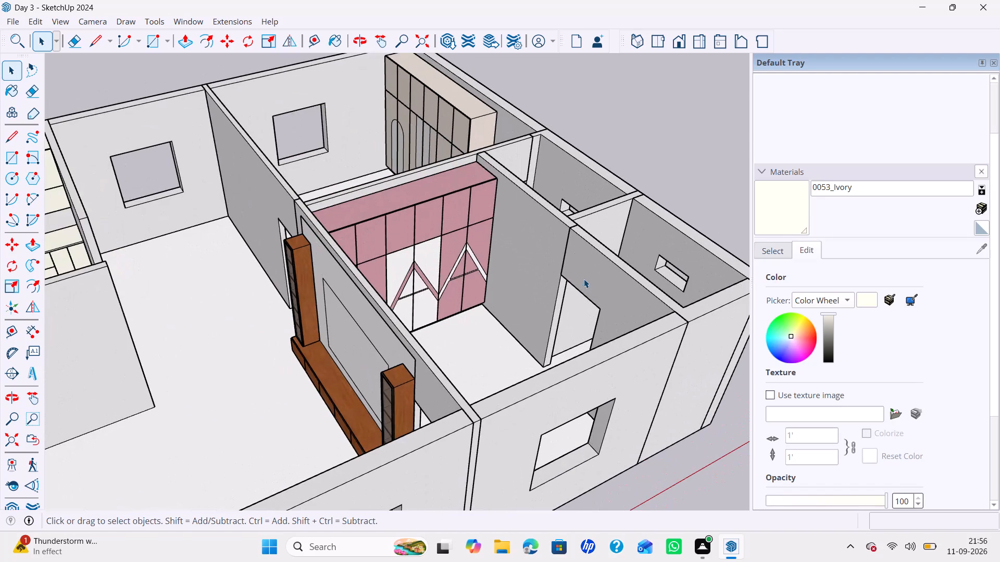
scroll(584, 279, down, 2)
scroll(584, 279, up, 3)
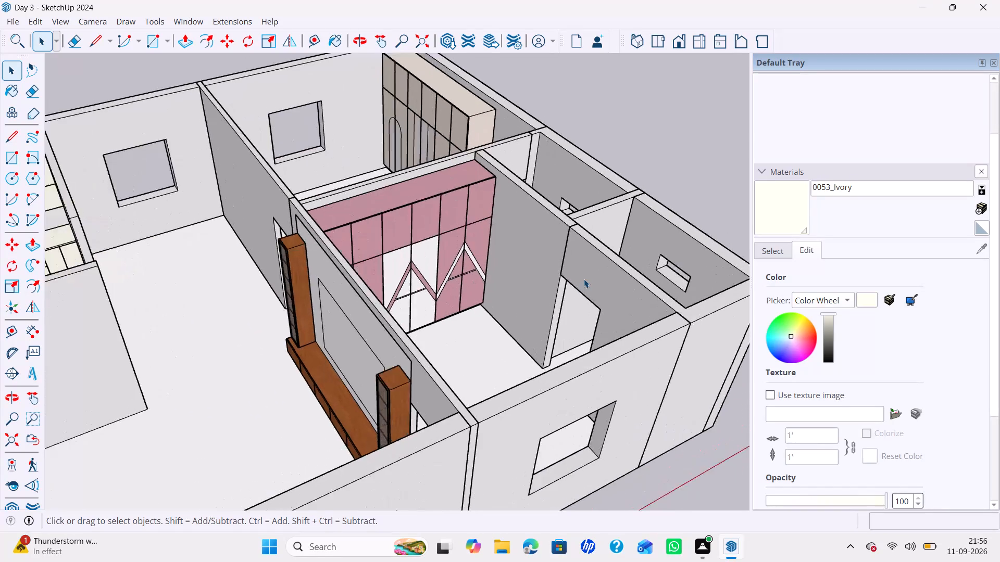
scroll(584, 279, down, 4)
scroll(584, 279, up, 3)
scroll(584, 279, down, 3)
scroll(584, 279, up, 3)
scroll(584, 279, down, 3)
scroll(584, 279, up, 3)
scroll(584, 279, down, 1)
scroll(584, 279, up, 2)
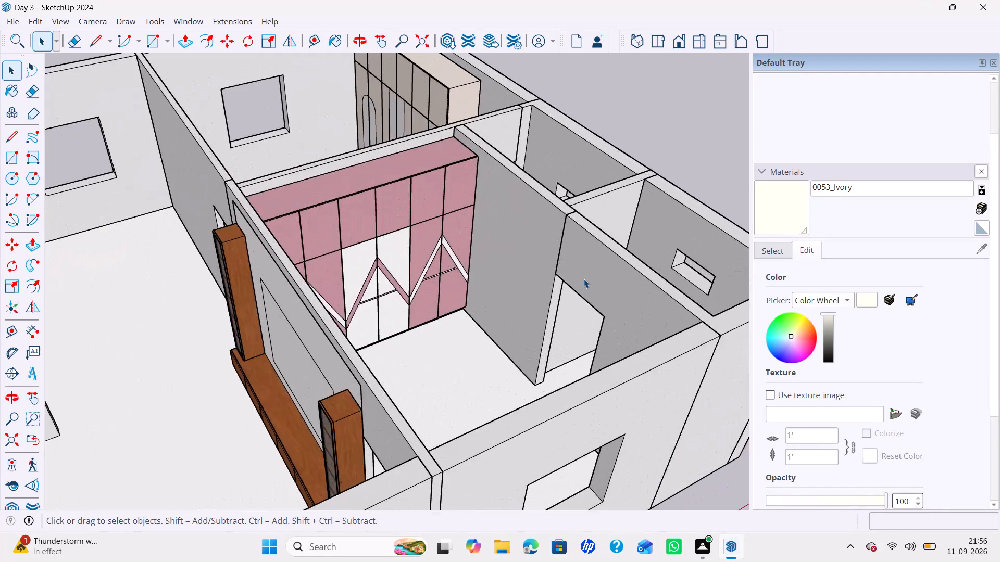
scroll(584, 279, down, 3)
scroll(584, 279, up, 3)
scroll(584, 279, down, 4)
scroll(584, 279, up, 3)
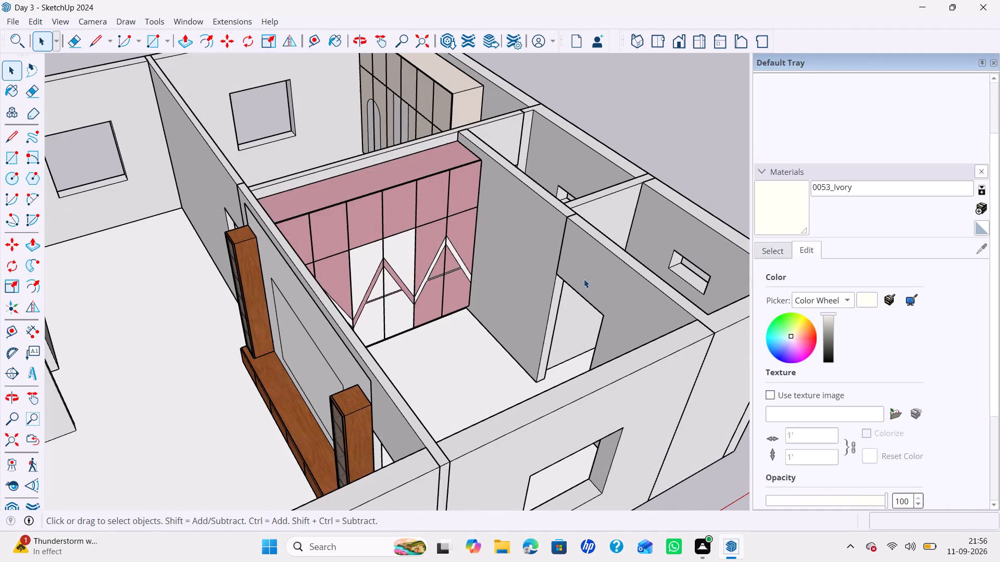
scroll(584, 279, down, 3)
scroll(584, 279, up, 4)
scroll(584, 279, down, 4)
scroll(584, 279, up, 4)
scroll(584, 279, down, 4)
scroll(584, 279, up, 4)
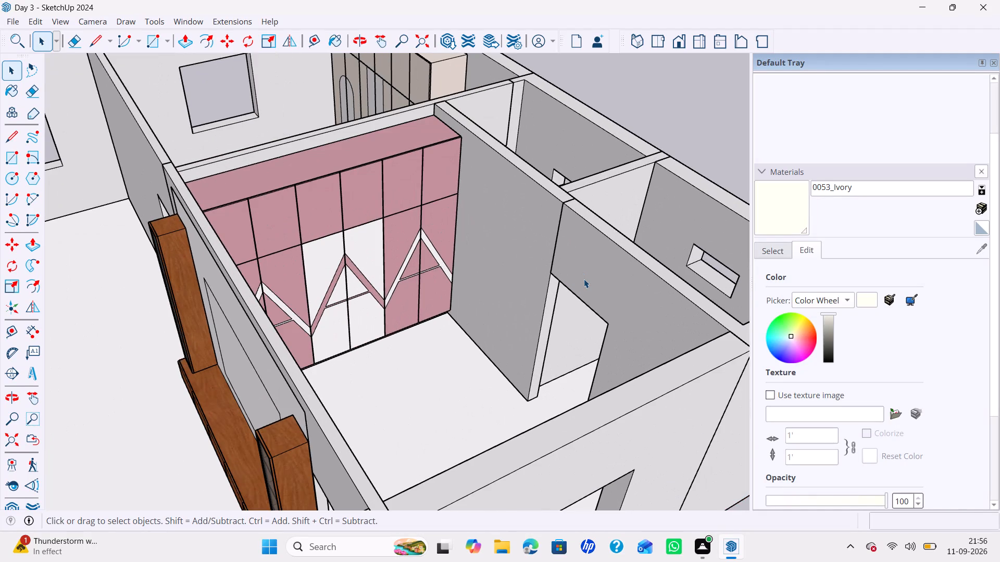
scroll(584, 279, down, 4)
scroll(584, 279, up, 4)
scroll(584, 279, down, 4)
scroll(584, 279, up, 4)
scroll(584, 279, down, 4)
scroll(584, 279, up, 4)
scroll(584, 279, down, 4)
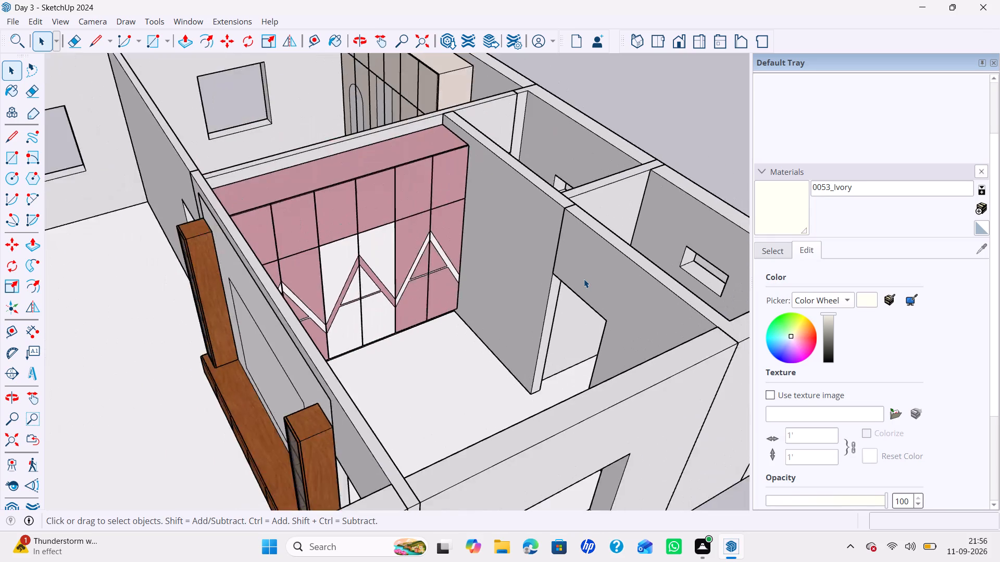
scroll(584, 279, up, 3)
scroll(584, 279, down, 3)
scroll(584, 279, up, 4)
scroll(584, 279, down, 4)
scroll(584, 279, up, 4)
scroll(584, 279, down, 4)
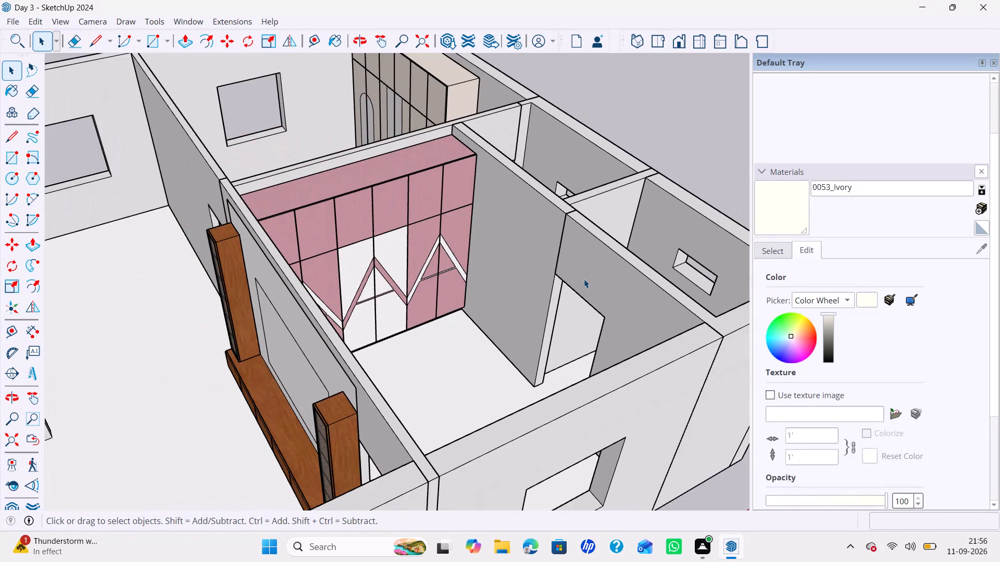
scroll(584, 279, up, 3)
scroll(584, 279, down, 3)
scroll(584, 279, up, 3)
scroll(584, 279, down, 4)
scroll(584, 279, up, 4)
scroll(584, 279, down, 4)
scroll(584, 279, up, 5)
scroll(584, 279, down, 4)
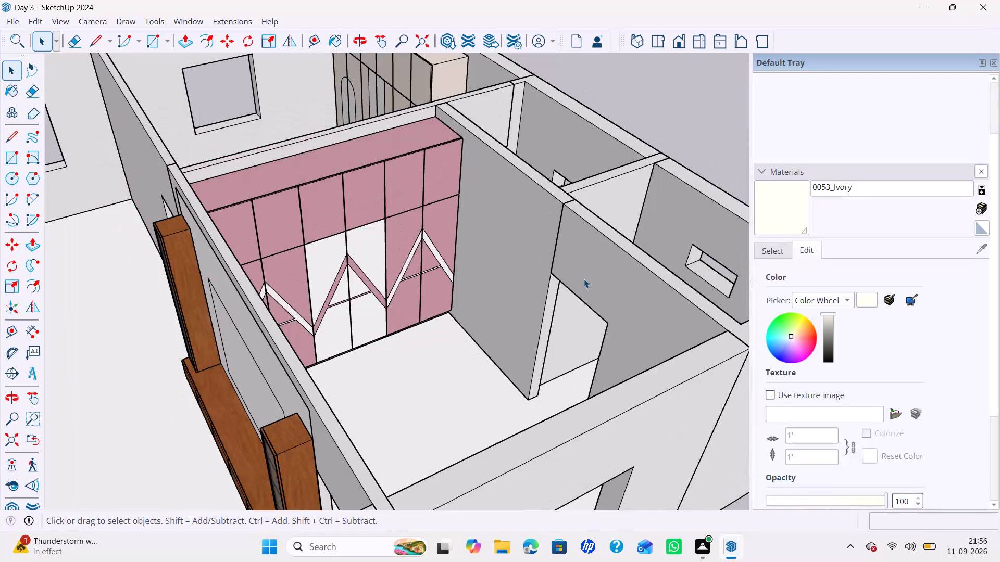
scroll(584, 279, up, 3)
scroll(584, 279, down, 4)
scroll(584, 279, up, 5)
scroll(584, 279, down, 5)
scroll(584, 279, up, 4)
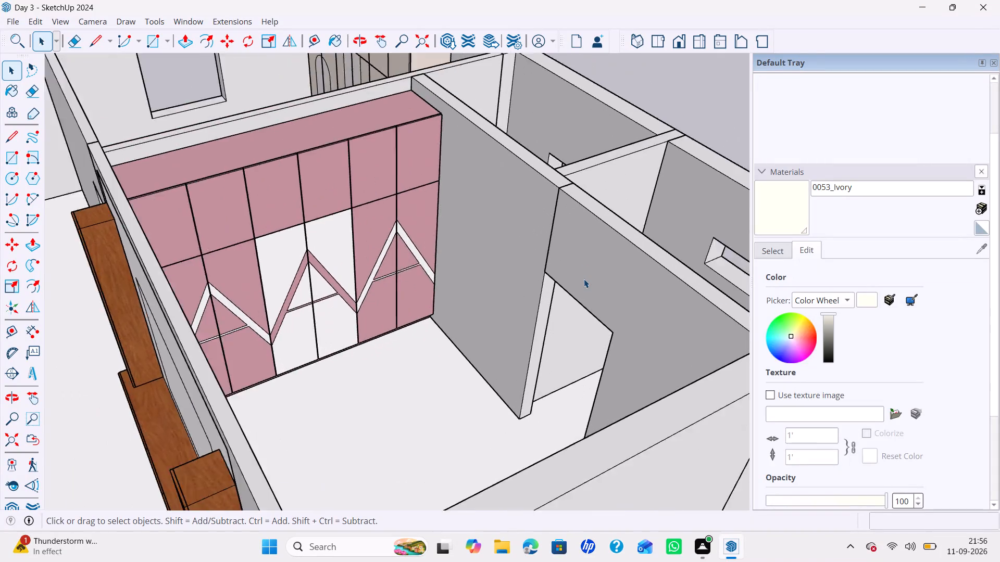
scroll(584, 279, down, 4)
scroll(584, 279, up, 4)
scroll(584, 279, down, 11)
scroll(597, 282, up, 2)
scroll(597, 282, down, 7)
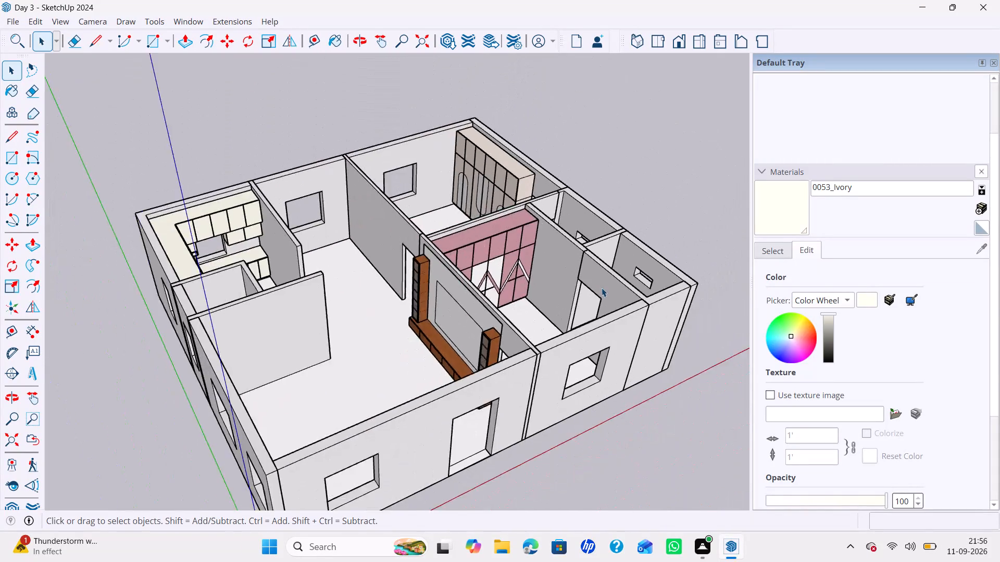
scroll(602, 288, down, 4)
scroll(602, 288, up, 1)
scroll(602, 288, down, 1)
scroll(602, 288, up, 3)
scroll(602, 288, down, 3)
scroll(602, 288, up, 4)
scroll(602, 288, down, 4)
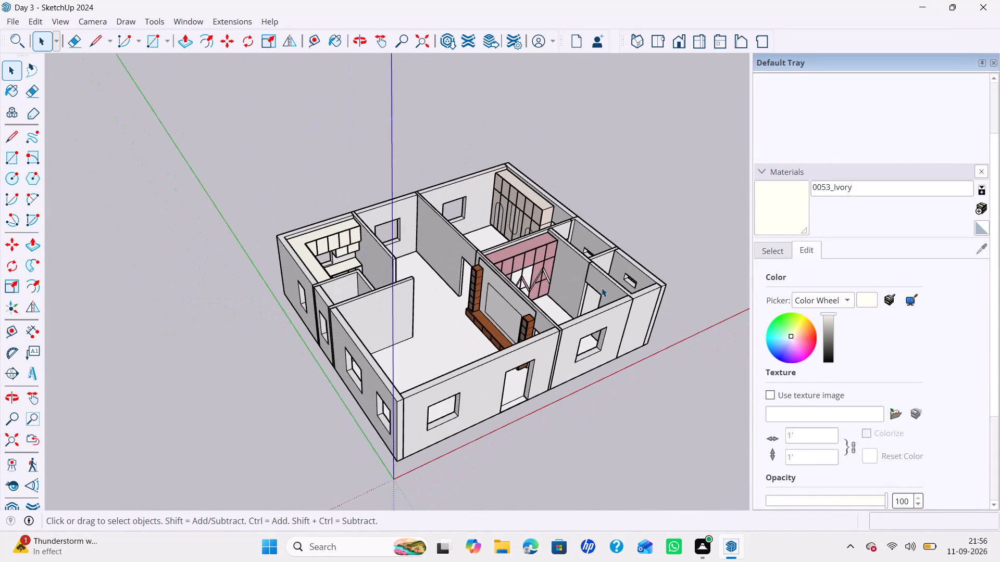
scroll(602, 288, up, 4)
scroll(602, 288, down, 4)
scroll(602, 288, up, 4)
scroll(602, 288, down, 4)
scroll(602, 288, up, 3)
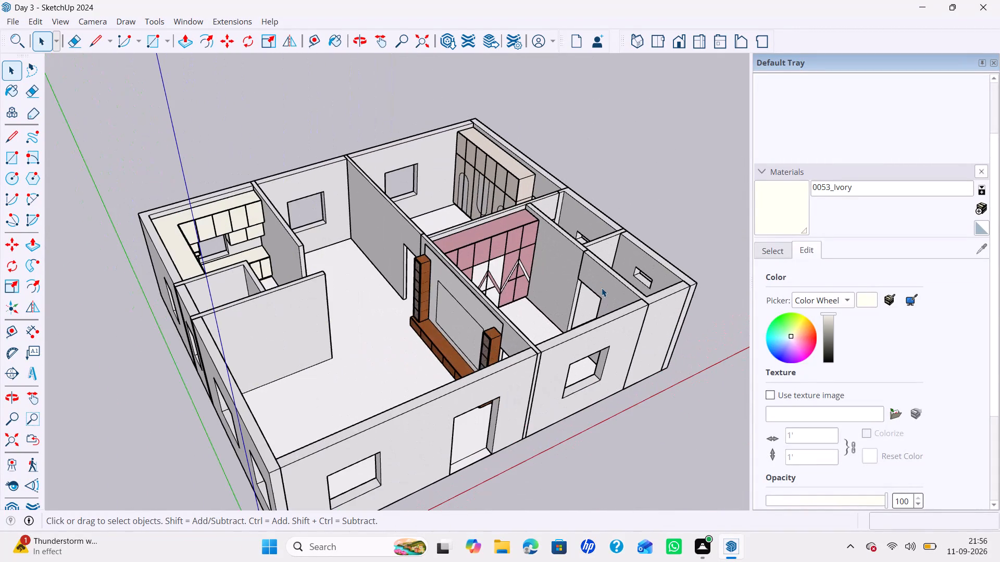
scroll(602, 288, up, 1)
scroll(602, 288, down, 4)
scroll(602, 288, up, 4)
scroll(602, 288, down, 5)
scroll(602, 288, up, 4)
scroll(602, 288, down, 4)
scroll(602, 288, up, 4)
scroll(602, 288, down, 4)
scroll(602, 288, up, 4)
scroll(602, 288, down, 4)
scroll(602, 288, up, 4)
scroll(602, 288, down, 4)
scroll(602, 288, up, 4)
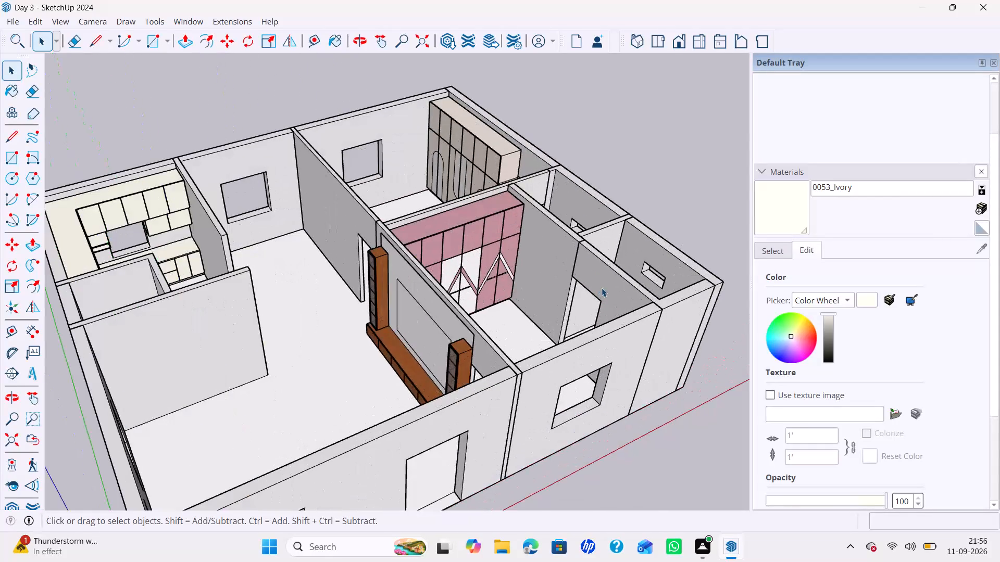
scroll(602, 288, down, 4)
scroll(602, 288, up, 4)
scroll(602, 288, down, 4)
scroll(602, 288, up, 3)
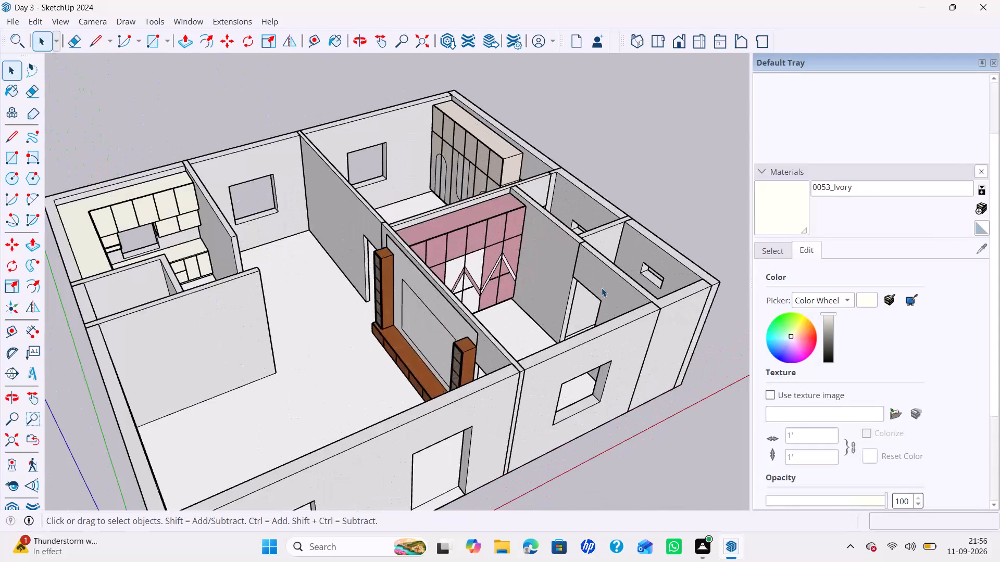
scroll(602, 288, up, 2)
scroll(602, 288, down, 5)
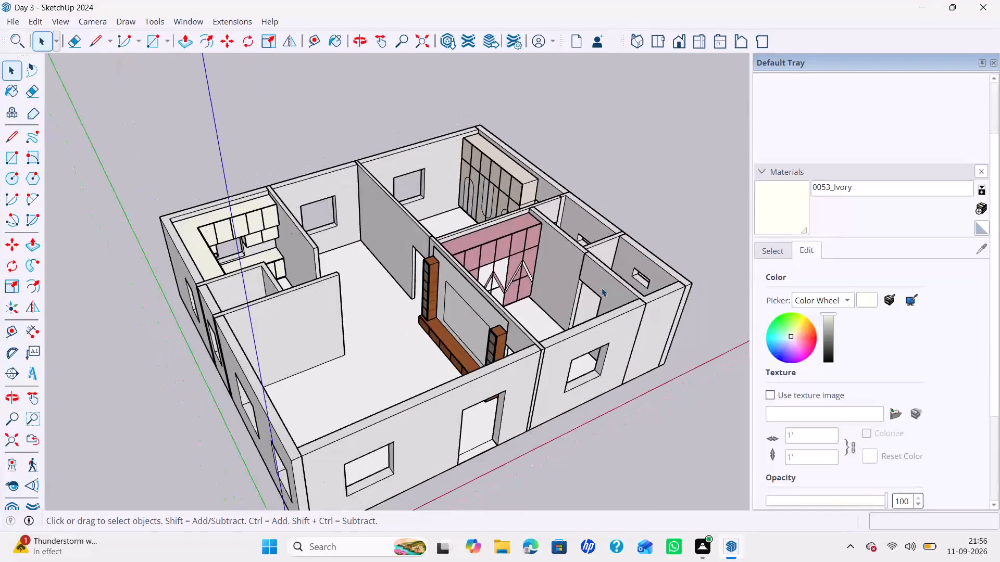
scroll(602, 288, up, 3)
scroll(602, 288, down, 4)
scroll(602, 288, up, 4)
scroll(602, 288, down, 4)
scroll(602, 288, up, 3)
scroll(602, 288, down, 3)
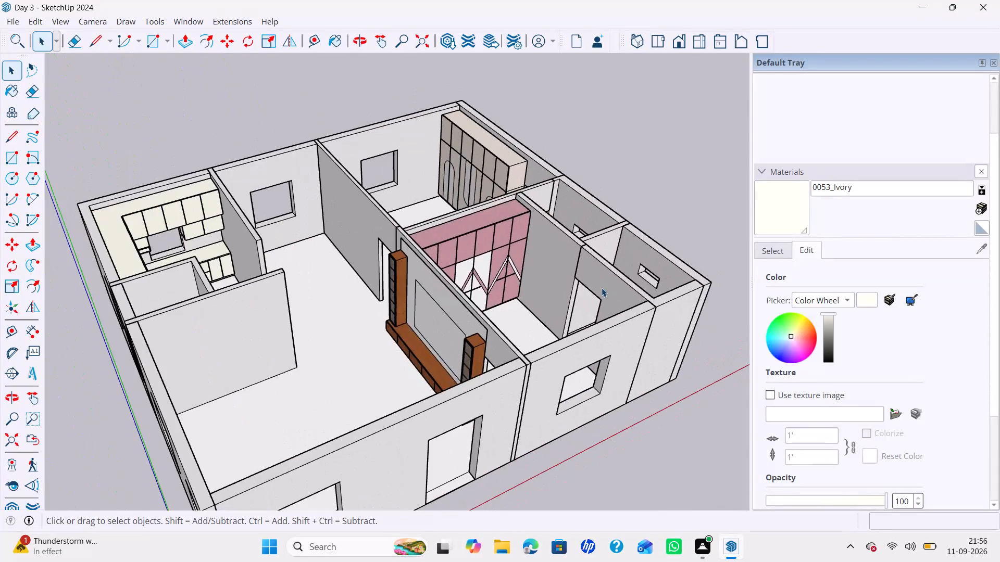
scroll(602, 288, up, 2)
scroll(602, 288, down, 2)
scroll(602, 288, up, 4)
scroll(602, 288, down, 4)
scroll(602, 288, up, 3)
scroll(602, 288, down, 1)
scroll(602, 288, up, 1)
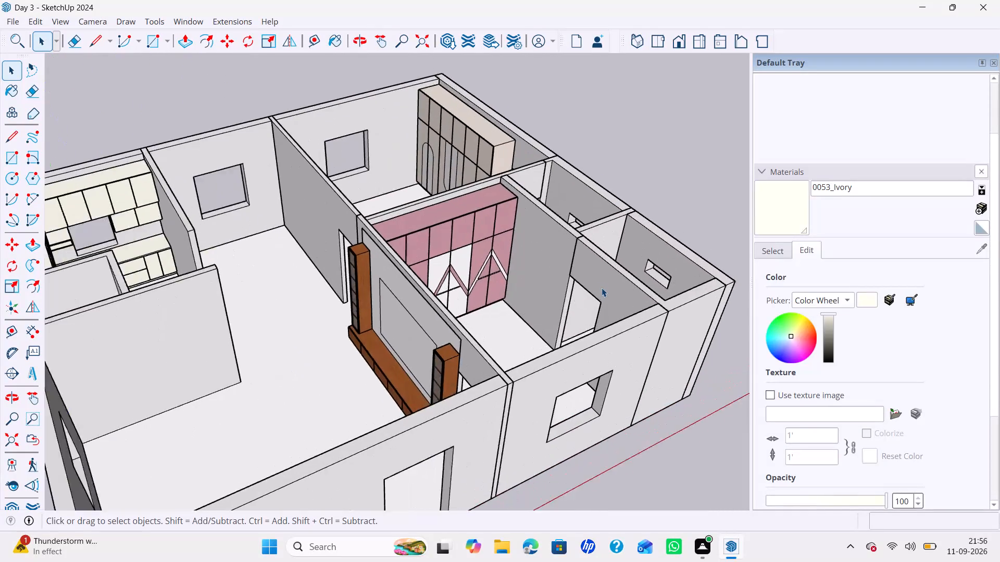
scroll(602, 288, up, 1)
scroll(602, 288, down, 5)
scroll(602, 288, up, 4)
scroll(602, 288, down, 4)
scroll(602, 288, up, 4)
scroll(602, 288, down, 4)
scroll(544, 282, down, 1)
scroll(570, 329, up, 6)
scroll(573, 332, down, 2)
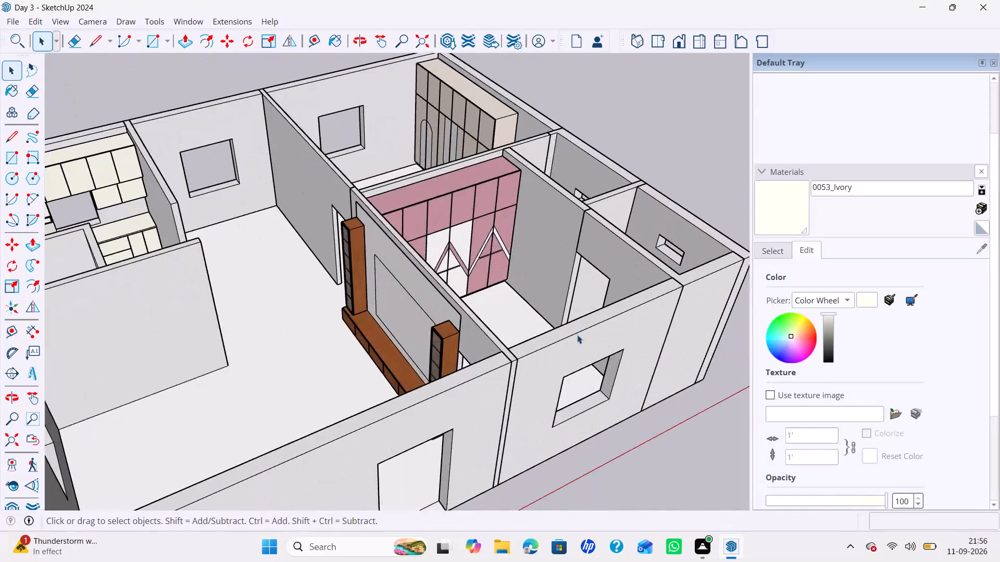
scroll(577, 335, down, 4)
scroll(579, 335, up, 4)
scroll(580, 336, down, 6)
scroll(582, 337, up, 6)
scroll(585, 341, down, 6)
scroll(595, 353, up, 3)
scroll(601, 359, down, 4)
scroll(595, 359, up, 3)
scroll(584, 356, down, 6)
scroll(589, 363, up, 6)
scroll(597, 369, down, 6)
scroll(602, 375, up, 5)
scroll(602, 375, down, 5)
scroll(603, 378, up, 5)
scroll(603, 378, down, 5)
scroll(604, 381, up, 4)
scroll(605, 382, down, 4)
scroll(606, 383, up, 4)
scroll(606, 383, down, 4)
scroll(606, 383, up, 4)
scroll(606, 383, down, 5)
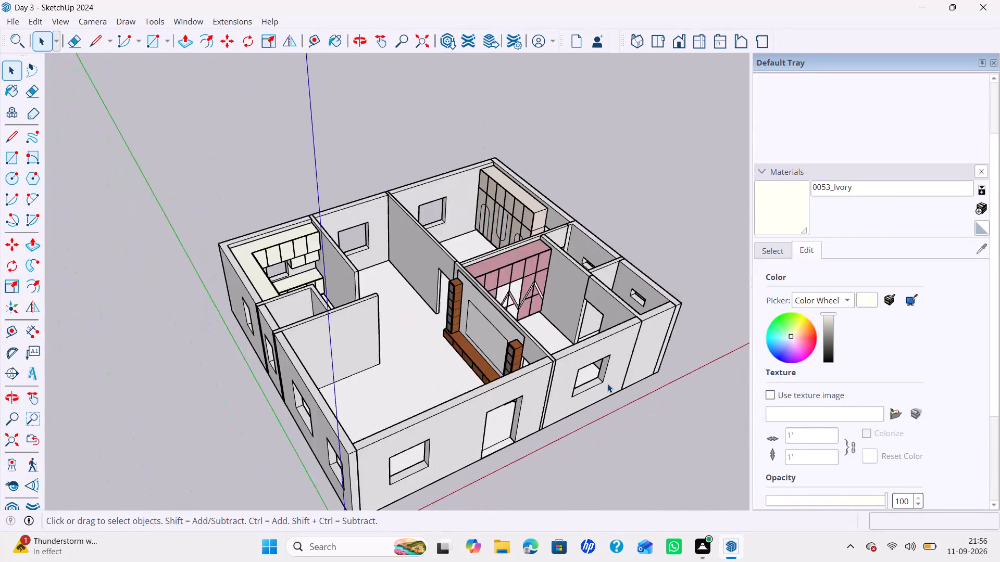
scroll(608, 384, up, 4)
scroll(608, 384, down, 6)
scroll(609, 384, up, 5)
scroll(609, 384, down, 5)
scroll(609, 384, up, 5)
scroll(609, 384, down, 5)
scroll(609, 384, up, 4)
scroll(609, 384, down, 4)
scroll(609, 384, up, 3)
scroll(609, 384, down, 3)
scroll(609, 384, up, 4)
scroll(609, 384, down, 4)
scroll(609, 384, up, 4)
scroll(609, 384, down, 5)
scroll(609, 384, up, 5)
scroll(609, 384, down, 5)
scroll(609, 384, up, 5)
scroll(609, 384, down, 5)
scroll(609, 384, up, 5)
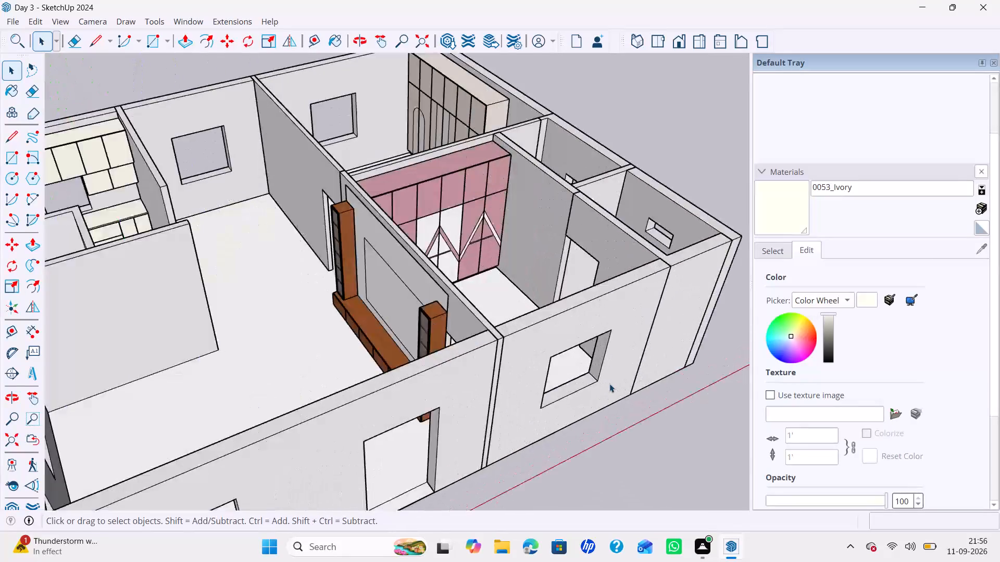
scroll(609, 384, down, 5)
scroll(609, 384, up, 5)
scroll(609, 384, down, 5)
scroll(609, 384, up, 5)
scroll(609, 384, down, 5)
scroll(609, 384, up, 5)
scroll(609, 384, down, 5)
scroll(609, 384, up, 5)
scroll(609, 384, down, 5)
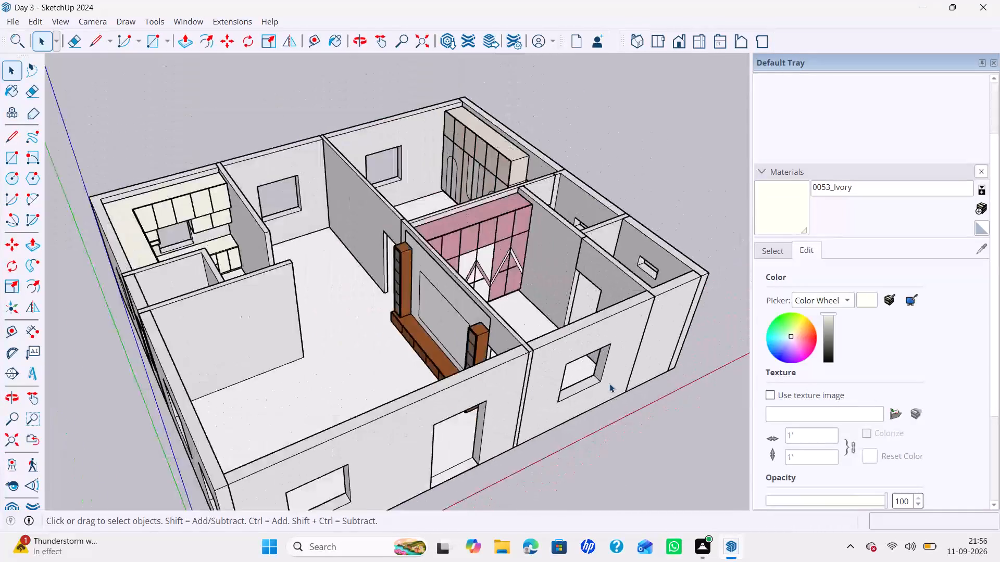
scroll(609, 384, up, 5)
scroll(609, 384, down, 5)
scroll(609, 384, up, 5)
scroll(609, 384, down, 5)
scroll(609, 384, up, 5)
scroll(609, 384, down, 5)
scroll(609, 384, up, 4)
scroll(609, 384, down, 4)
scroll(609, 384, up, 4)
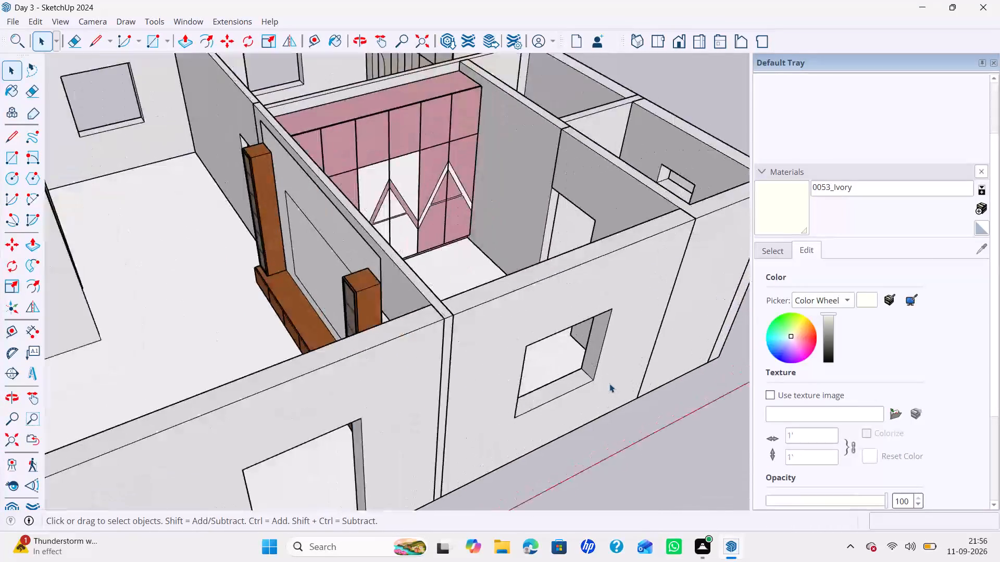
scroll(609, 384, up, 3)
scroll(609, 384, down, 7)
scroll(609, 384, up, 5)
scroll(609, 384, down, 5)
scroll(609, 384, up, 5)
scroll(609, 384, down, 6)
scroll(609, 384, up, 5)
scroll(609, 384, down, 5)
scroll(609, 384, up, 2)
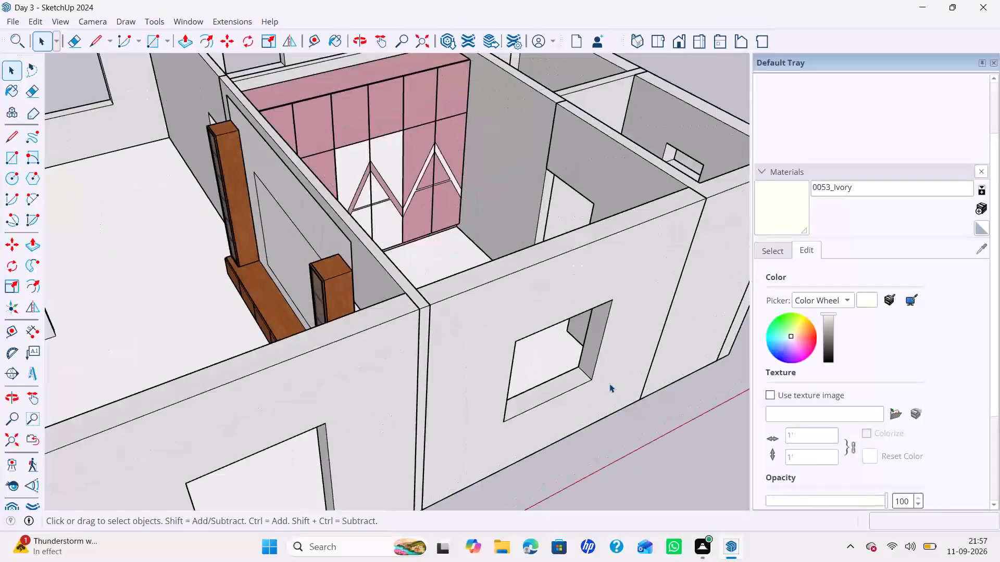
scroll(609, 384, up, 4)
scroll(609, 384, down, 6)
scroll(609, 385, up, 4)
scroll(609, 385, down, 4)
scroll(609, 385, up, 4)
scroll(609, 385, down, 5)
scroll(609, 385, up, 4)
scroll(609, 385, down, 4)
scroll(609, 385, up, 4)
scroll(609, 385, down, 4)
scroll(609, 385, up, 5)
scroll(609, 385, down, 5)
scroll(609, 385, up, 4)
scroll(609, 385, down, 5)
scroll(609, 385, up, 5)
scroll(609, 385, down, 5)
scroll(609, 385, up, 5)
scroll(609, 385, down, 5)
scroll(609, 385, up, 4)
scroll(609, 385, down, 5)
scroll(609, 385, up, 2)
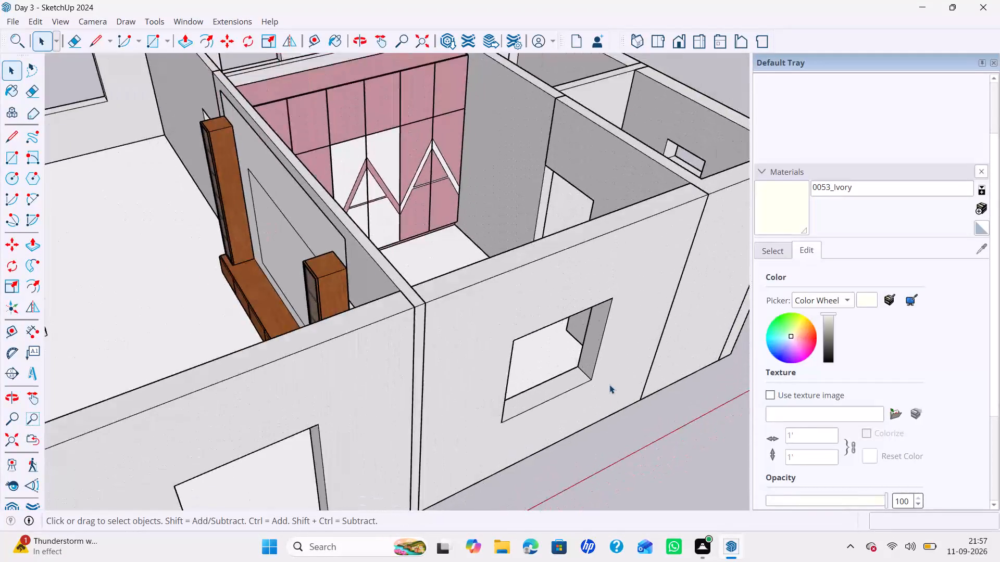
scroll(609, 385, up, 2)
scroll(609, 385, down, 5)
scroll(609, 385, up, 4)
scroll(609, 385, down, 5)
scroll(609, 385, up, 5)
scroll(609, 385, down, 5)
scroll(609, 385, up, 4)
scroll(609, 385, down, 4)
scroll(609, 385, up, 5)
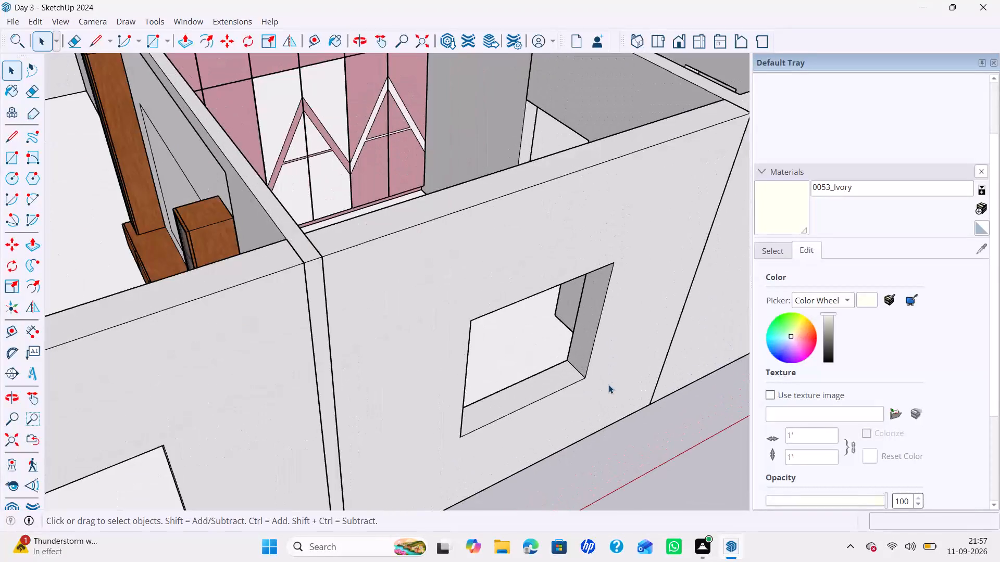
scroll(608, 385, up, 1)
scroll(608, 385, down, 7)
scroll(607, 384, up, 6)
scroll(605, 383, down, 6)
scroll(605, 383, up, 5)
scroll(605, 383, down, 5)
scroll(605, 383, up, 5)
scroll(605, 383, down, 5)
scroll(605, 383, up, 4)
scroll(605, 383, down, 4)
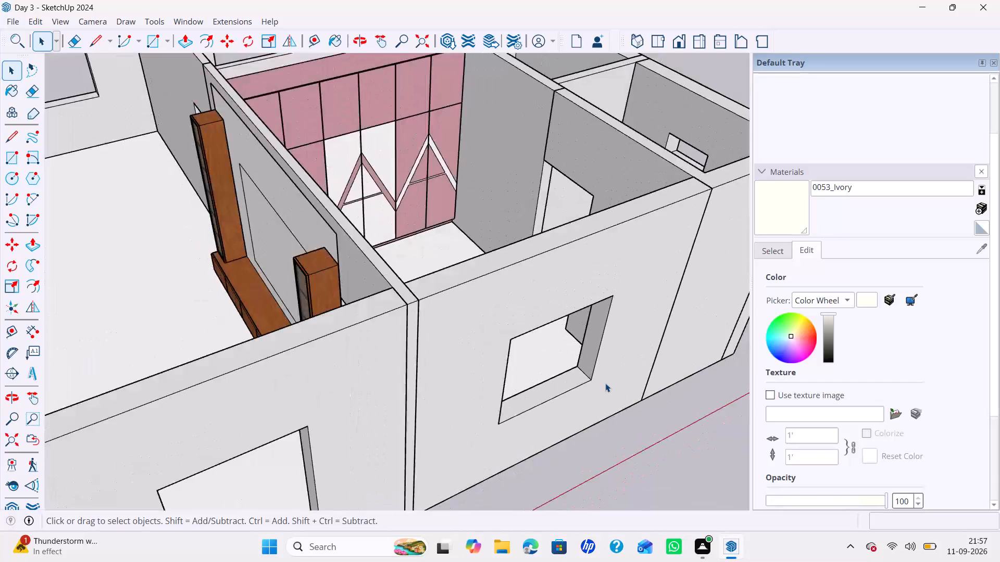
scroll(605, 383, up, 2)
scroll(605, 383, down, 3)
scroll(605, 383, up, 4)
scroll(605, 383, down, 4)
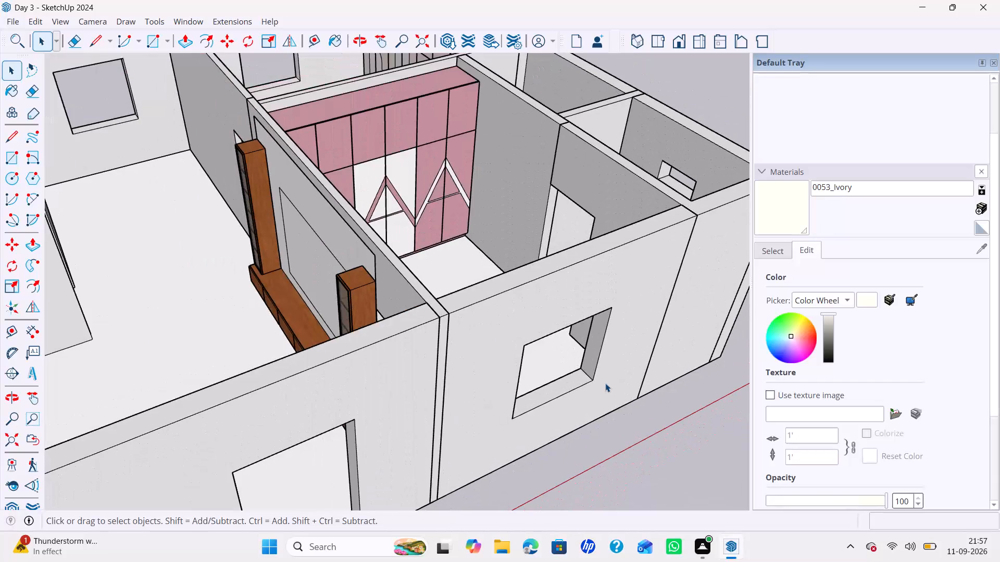
Examine the window opening in the outer wall of the pink-wardrobe bedroom up close, especially its sill and side reveal.
scroll(605, 383, up, 4)
scroll(605, 383, down, 4)
scroll(605, 383, up, 4)
scroll(605, 383, down, 2)
scroll(605, 383, up, 2)
scroll(605, 383, down, 3)
scroll(605, 383, up, 2)
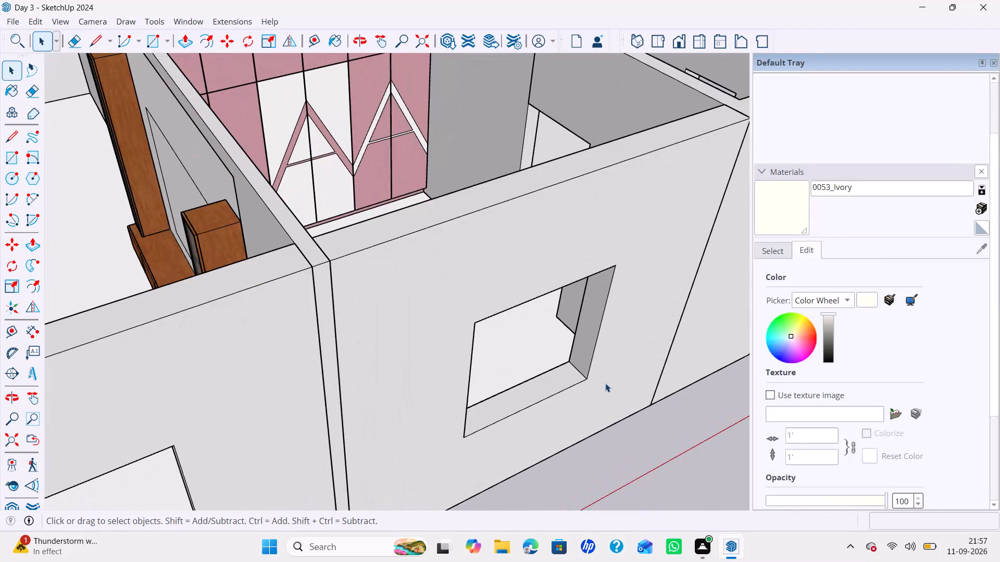
scroll(605, 383, up, 2)
scroll(605, 383, down, 4)
scroll(605, 383, up, 4)
scroll(605, 383, down, 5)
scroll(605, 383, up, 5)
scroll(605, 383, down, 5)
scroll(605, 383, up, 5)
scroll(605, 383, down, 5)
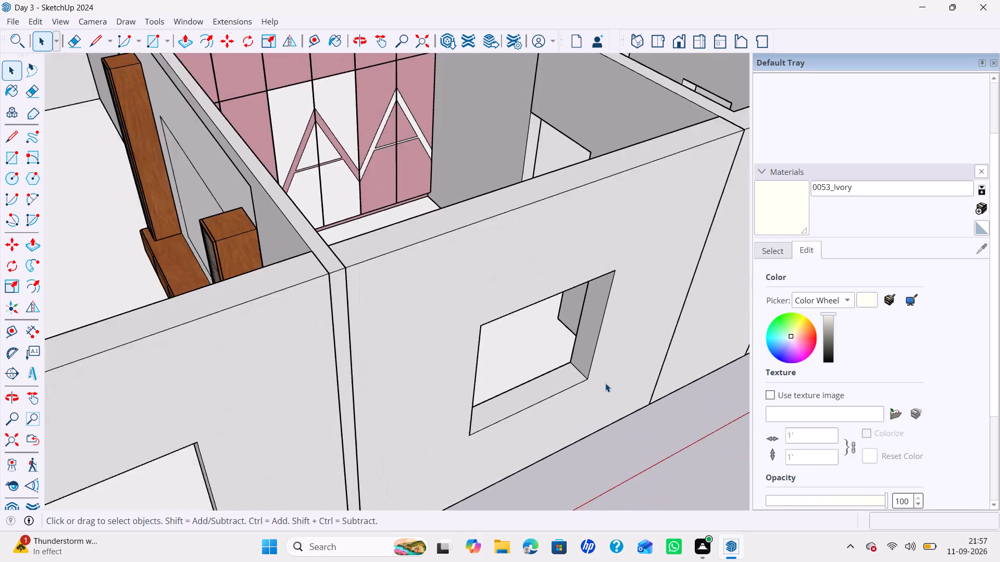
scroll(605, 383, up, 5)
scroll(605, 383, down, 5)
scroll(605, 383, up, 5)
scroll(605, 383, down, 5)
scroll(605, 383, up, 5)
scroll(605, 383, down, 5)
scroll(605, 383, up, 4)
scroll(610, 381, down, 4)
scroll(610, 381, up, 5)
scroll(610, 381, down, 5)
scroll(610, 381, up, 5)
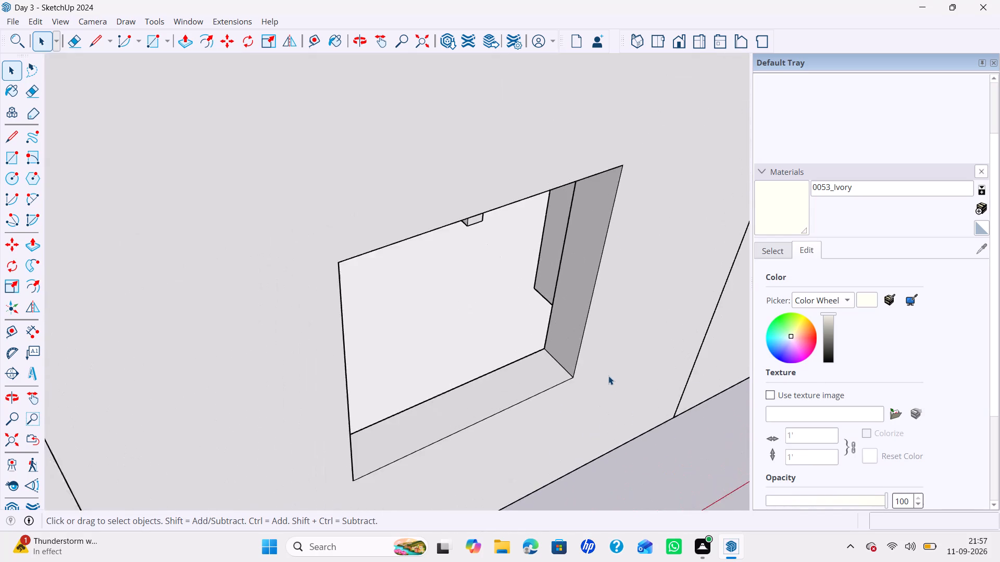
scroll(608, 376, down, 5)
scroll(608, 376, up, 4)
scroll(608, 376, down, 4)
scroll(608, 376, up, 4)
scroll(606, 375, down, 1)
scroll(605, 375, up, 2)
scroll(605, 375, down, 6)
scroll(605, 375, up, 5)
scroll(602, 373, down, 2)
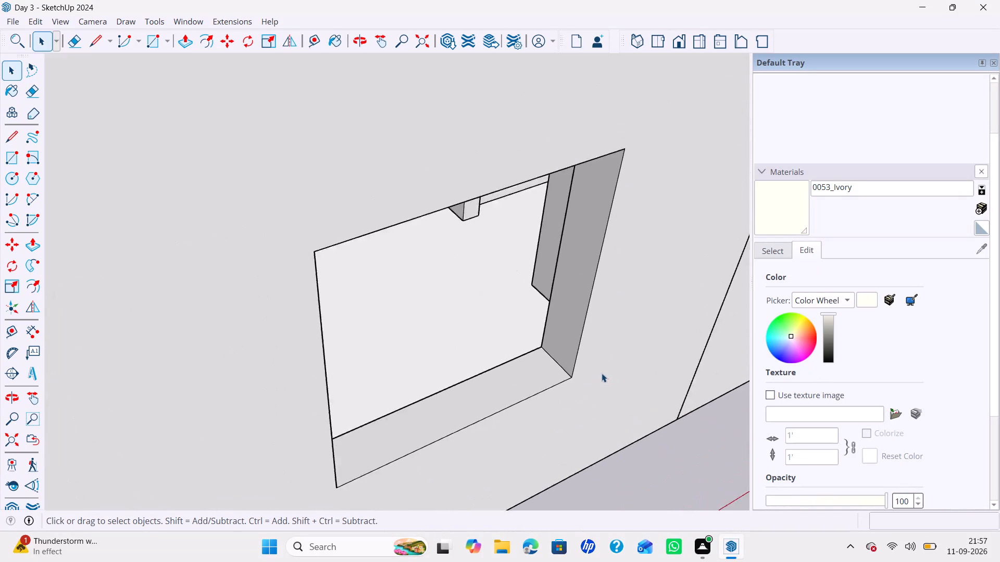
scroll(602, 373, down, 1)
scroll(602, 373, up, 1)
scroll(602, 373, down, 2)
scroll(600, 373, up, 4)
scroll(598, 372, down, 4)
scroll(598, 372, up, 4)
scroll(597, 372, down, 4)
scroll(597, 372, up, 4)
scroll(597, 372, down, 2)
scroll(597, 372, up, 2)
scroll(597, 372, down, 5)
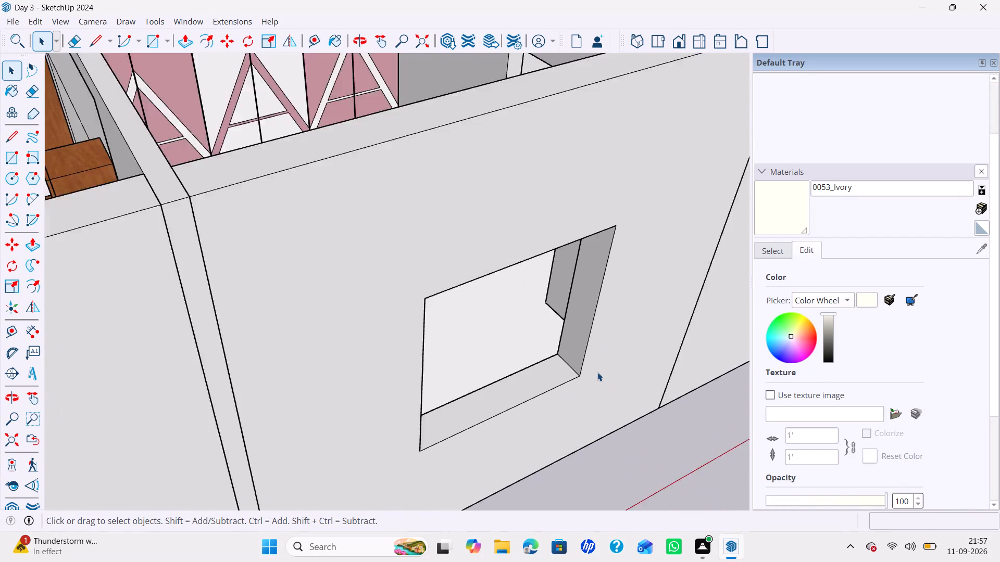
scroll(597, 372, up, 3)
scroll(597, 372, down, 1)
scroll(597, 372, up, 5)
scroll(597, 372, down, 6)
scroll(597, 372, up, 5)
scroll(597, 372, down, 5)
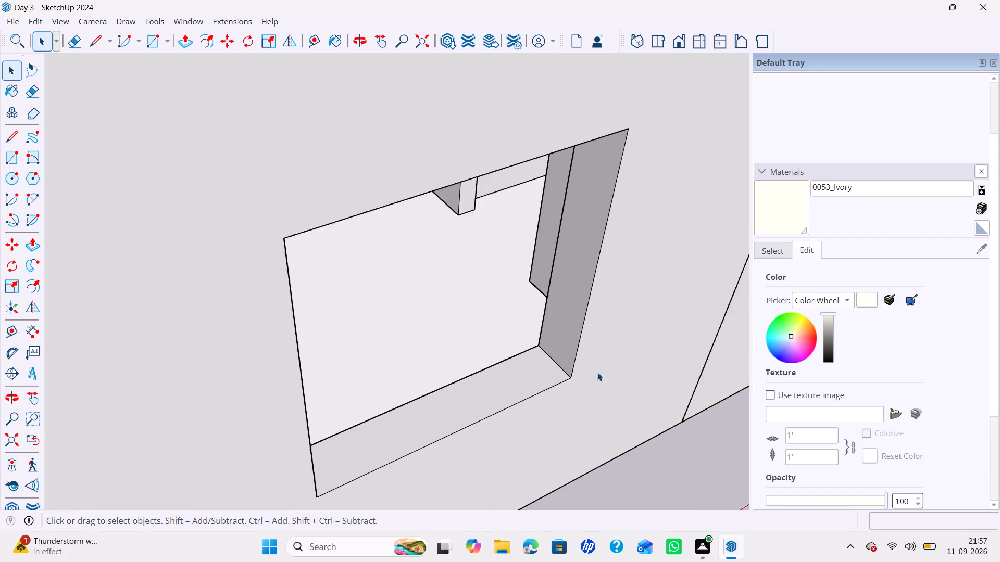
scroll(597, 372, up, 5)
scroll(597, 372, down, 6)
scroll(597, 372, up, 5)
scroll(597, 372, down, 2)
scroll(597, 372, up, 3)
scroll(597, 372, down, 6)
scroll(597, 372, up, 6)
scroll(597, 372, down, 6)
scroll(597, 372, up, 3)
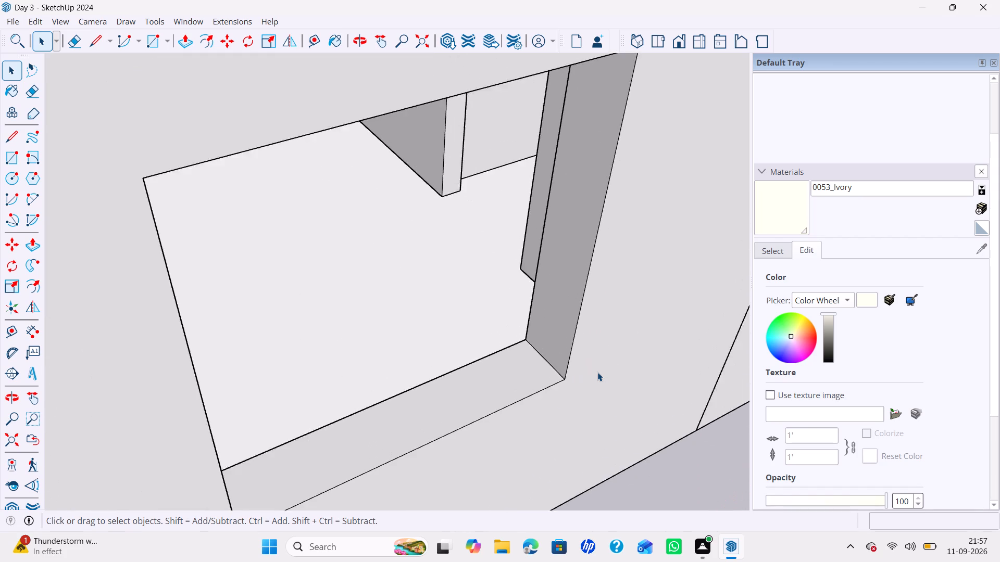
scroll(597, 372, down, 3)
scroll(597, 372, up, 5)
scroll(597, 372, down, 5)
scroll(597, 372, up, 5)
scroll(597, 372, down, 5)
scroll(597, 372, up, 5)
scroll(597, 372, down, 5)
scroll(597, 372, up, 6)
scroll(597, 372, down, 6)
scroll(597, 372, up, 7)
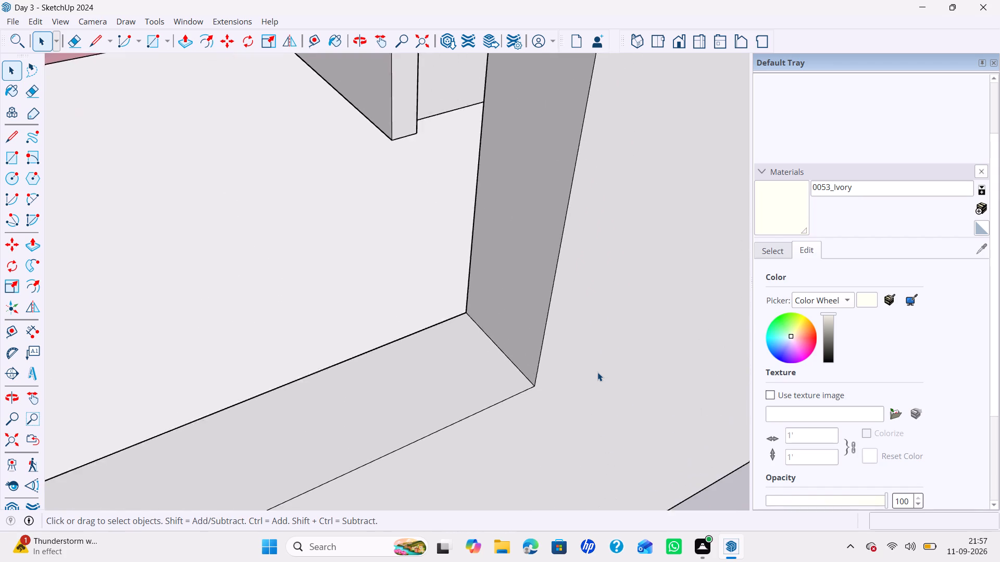
scroll(597, 372, down, 8)
scroll(597, 372, up, 8)
scroll(596, 372, down, 8)
scroll(595, 373, up, 7)
scroll(593, 373, down, 7)
scroll(593, 373, up, 7)
scroll(592, 372, down, 7)
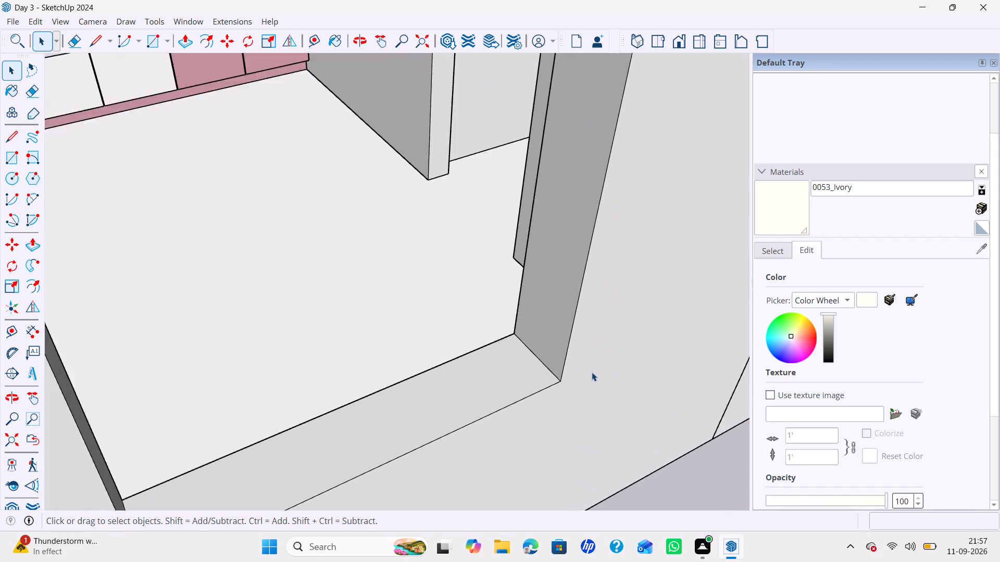
scroll(592, 372, up, 7)
scroll(592, 372, down, 7)
scroll(592, 372, up, 6)
scroll(592, 372, down, 6)
scroll(592, 372, up, 6)
scroll(592, 372, down, 7)
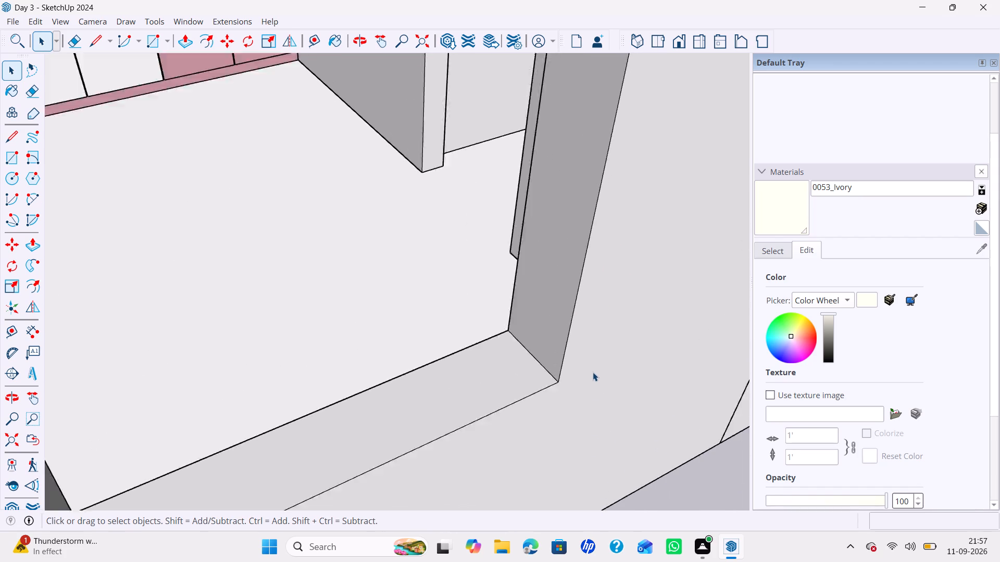
scroll(593, 372, up, 6)
scroll(593, 372, down, 6)
scroll(593, 372, up, 6)
scroll(593, 372, down, 7)
scroll(593, 372, up, 6)
scroll(593, 372, down, 6)
scroll(593, 372, up, 5)
scroll(593, 372, down, 5)
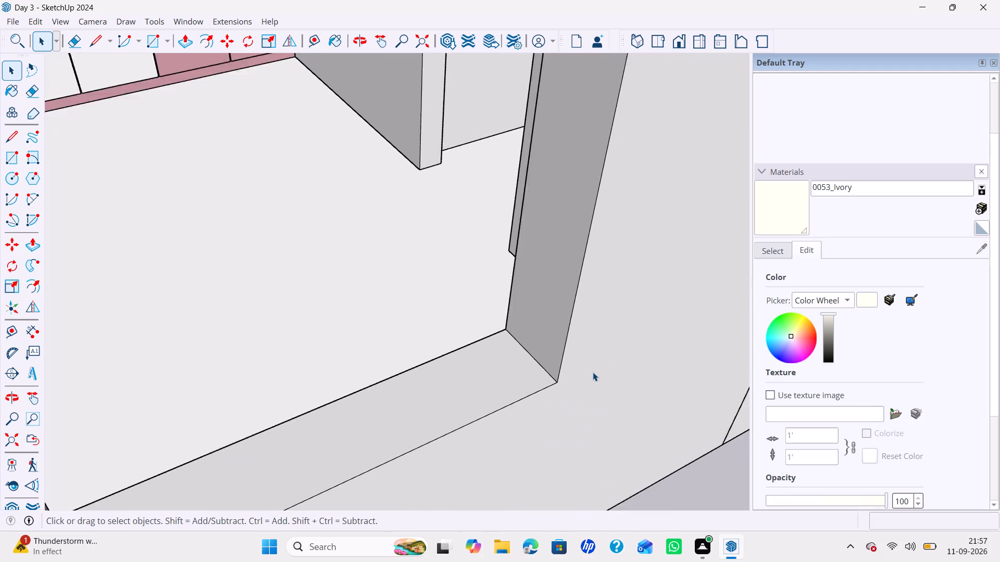
scroll(593, 372, up, 6)
scroll(593, 372, down, 6)
scroll(593, 372, up, 6)
scroll(593, 372, down, 6)
scroll(593, 372, up, 6)
scroll(593, 372, down, 6)
scroll(593, 372, up, 6)
scroll(593, 372, down, 6)
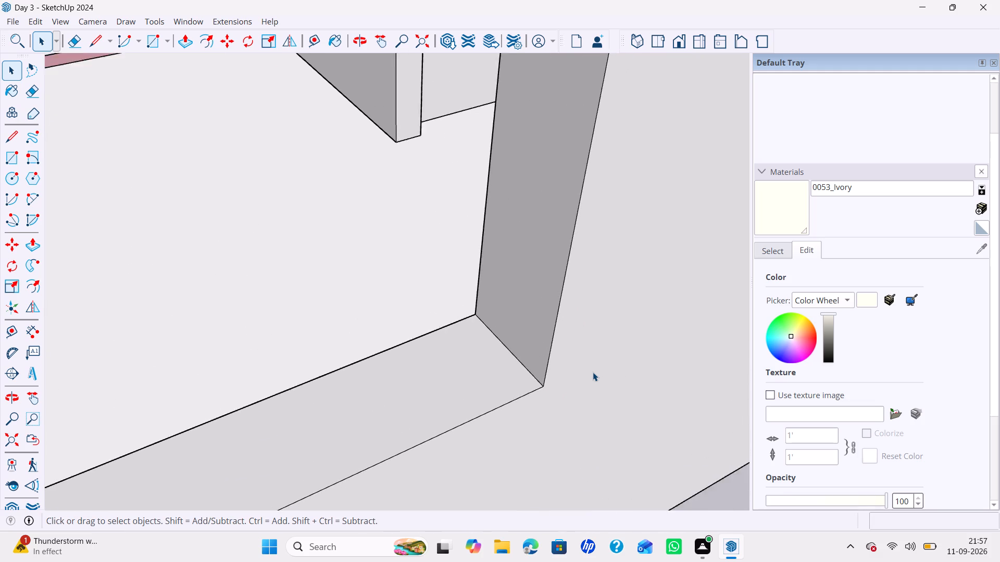
scroll(593, 372, up, 6)
scroll(593, 372, down, 5)
scroll(593, 372, up, 4)
scroll(593, 372, down, 4)
scroll(593, 372, up, 5)
scroll(593, 372, down, 6)
scroll(593, 372, up, 6)
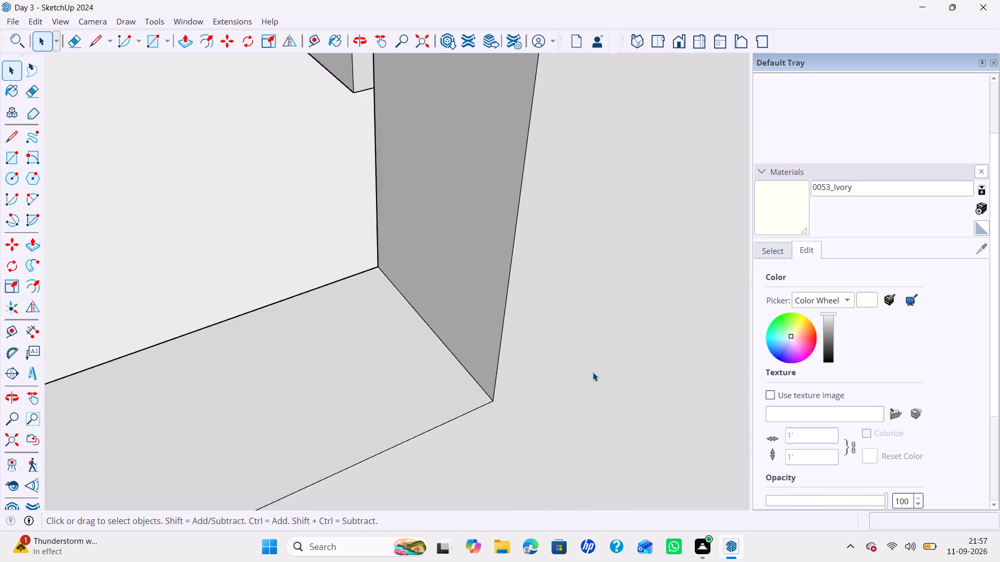
scroll(593, 372, down, 7)
scroll(593, 372, up, 7)
scroll(593, 372, down, 7)
scroll(593, 372, up, 6)
scroll(593, 372, down, 6)
scroll(593, 372, up, 5)
scroll(593, 372, down, 5)
scroll(593, 372, up, 5)
scroll(593, 372, down, 5)
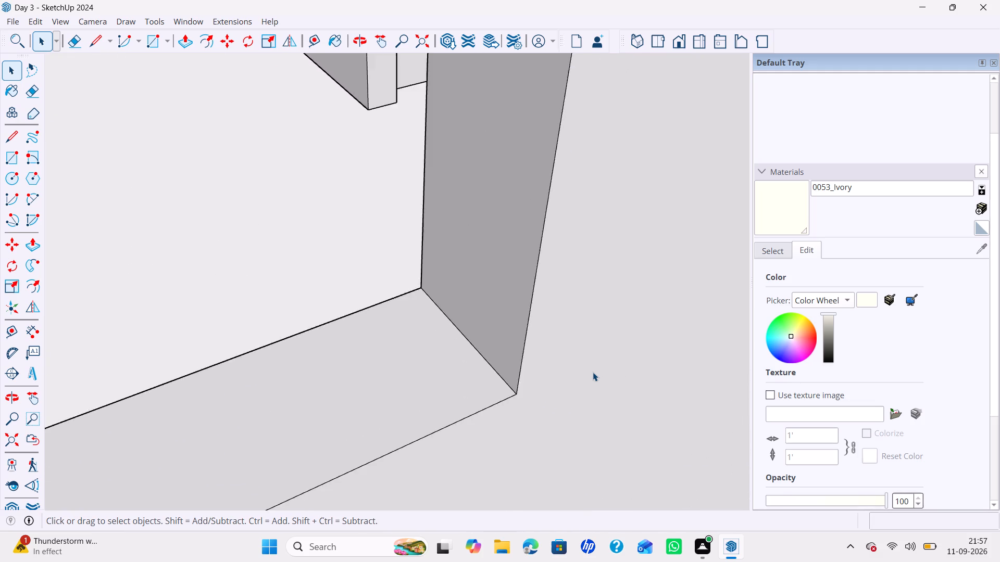
scroll(593, 372, up, 6)
scroll(593, 372, down, 6)
scroll(593, 372, up, 7)
scroll(593, 372, down, 7)
Examine the whole furnished house model and its room layout from outside and above.
scroll(576, 369, down, 15)
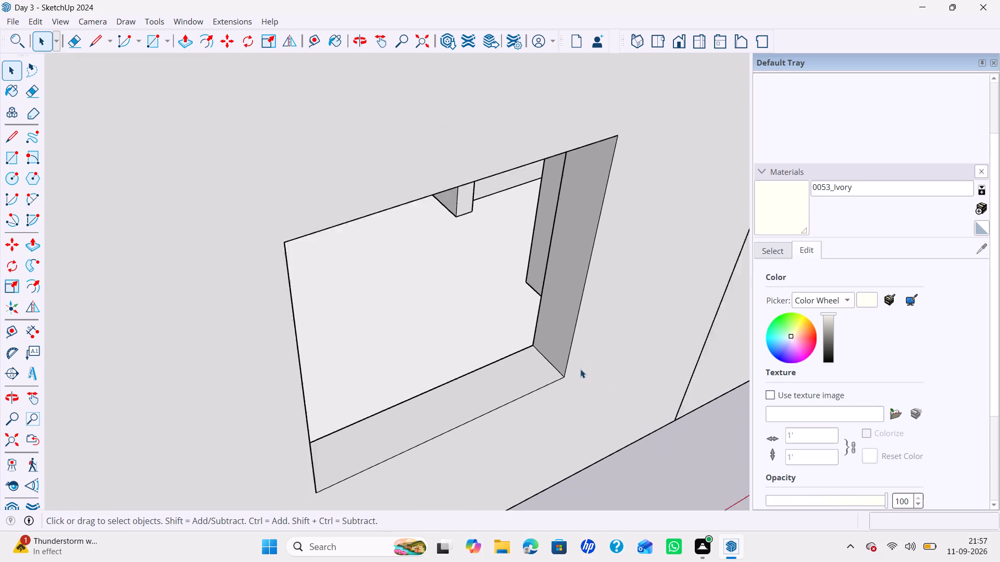
scroll(579, 368, down, 15)
scroll(579, 368, down, 14)
scroll(576, 366, up, 3)
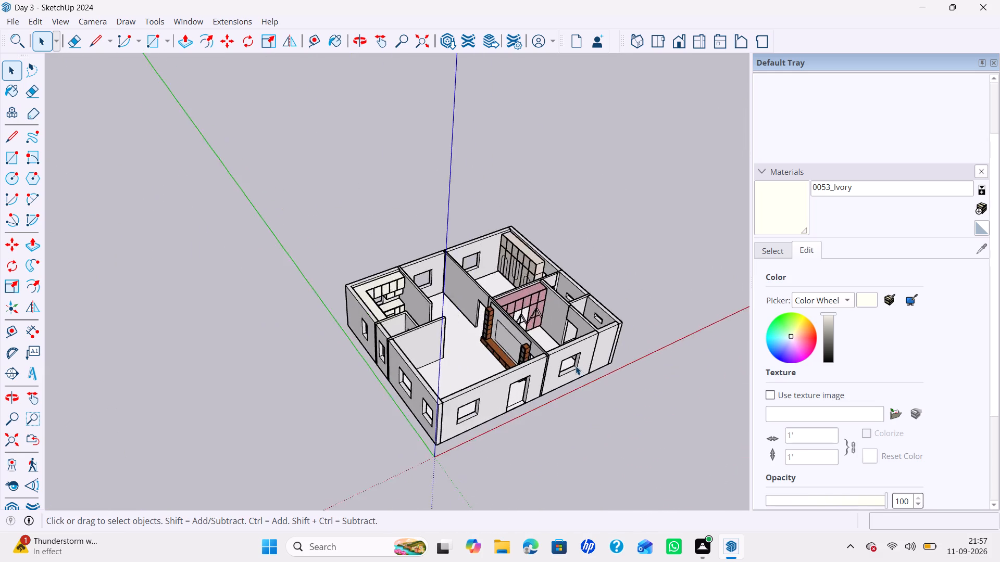
scroll(576, 366, down, 6)
scroll(576, 366, up, 5)
scroll(576, 366, down, 6)
scroll(576, 366, up, 6)
scroll(576, 366, down, 6)
scroll(576, 366, up, 6)
scroll(576, 366, down, 6)
scroll(576, 366, up, 5)
scroll(576, 366, down, 5)
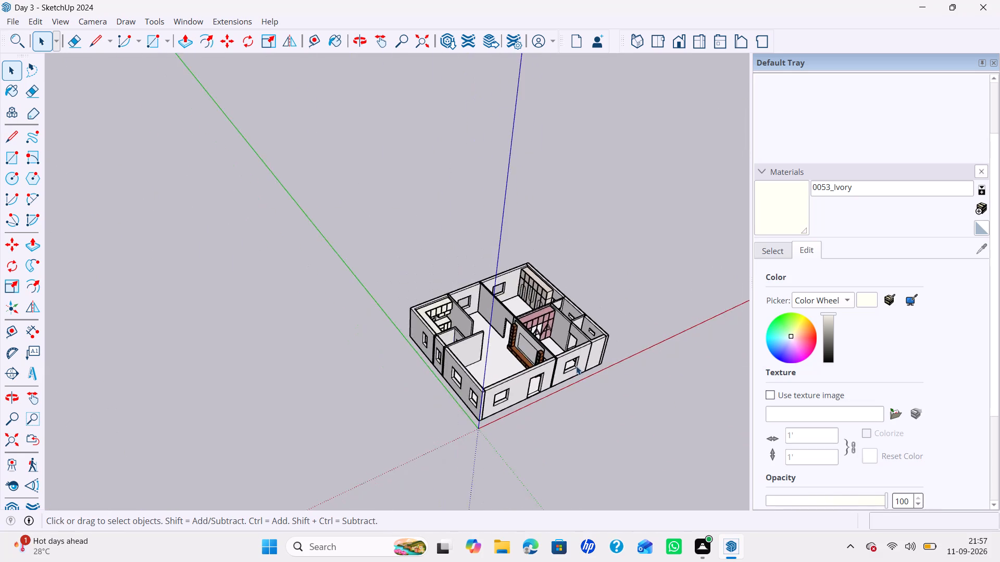
scroll(576, 366, up, 6)
scroll(576, 366, down, 6)
scroll(576, 366, up, 5)
scroll(576, 366, down, 5)
scroll(577, 366, up, 5)
scroll(577, 366, down, 6)
scroll(577, 366, up, 3)
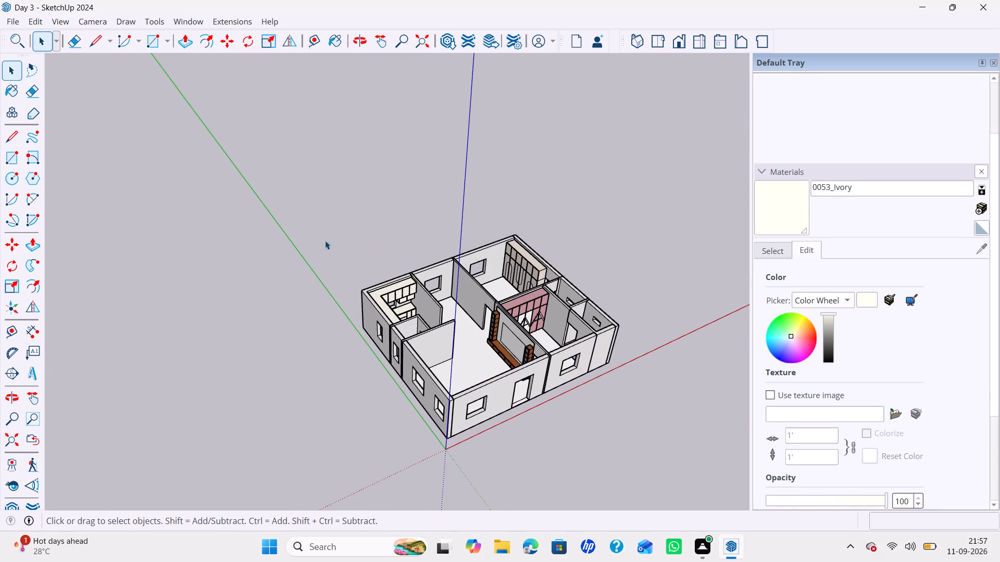